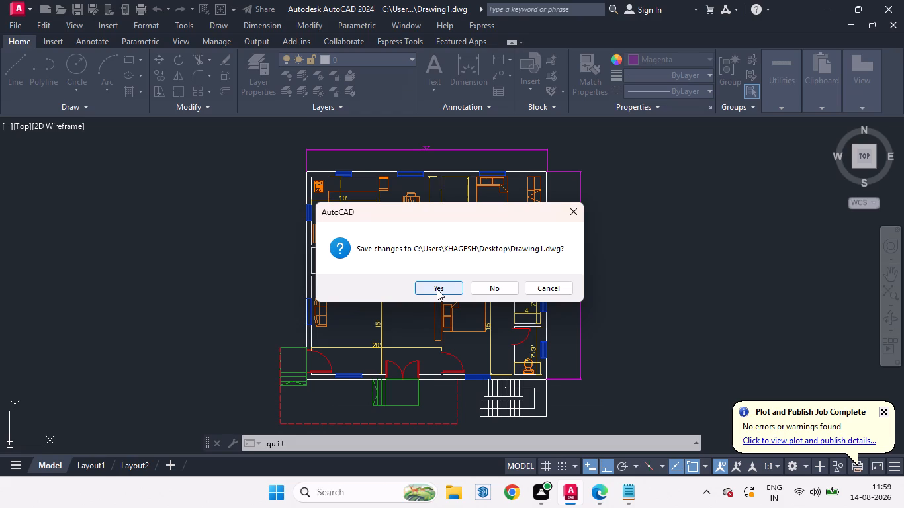
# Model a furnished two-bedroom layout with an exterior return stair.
# Save the changes to Drawing1.dwg while quitting AutoCAD.
pyautogui.click(437, 289)
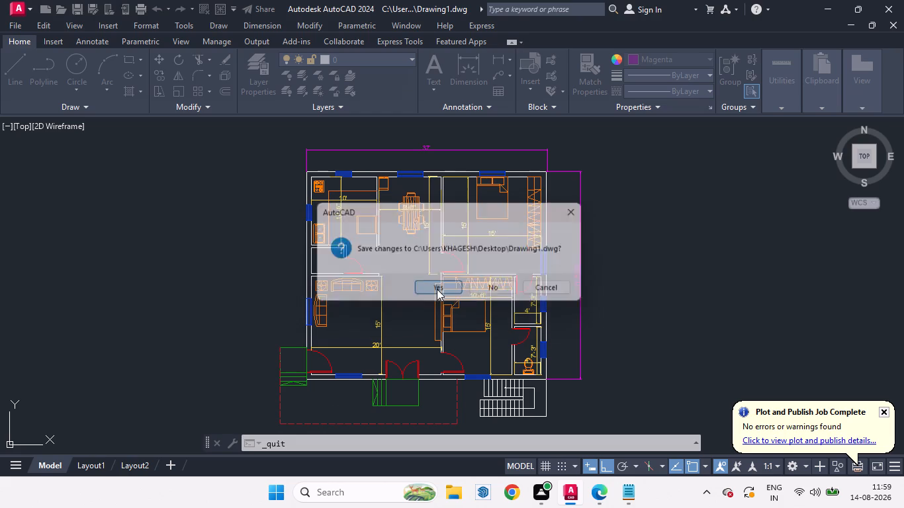
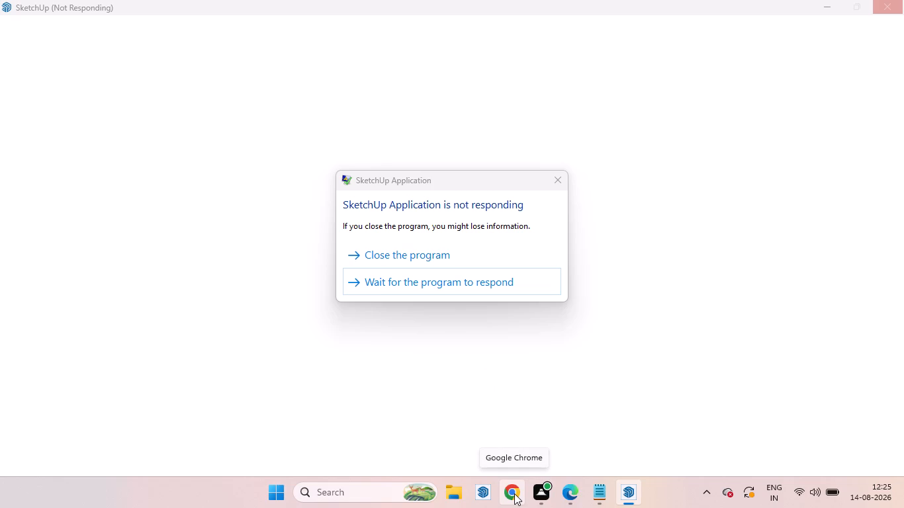
# Force the unresponsive SketchUp application to close instead of waiting for it.
pyautogui.click(425, 251)
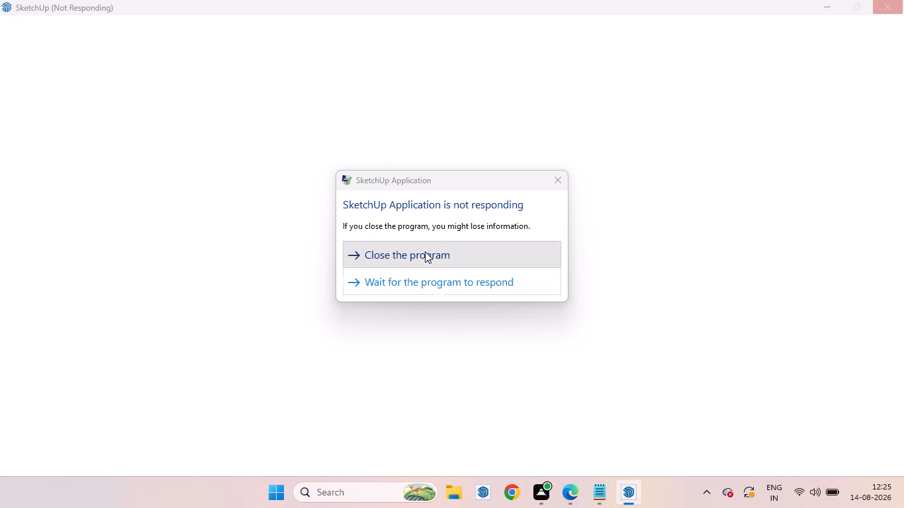
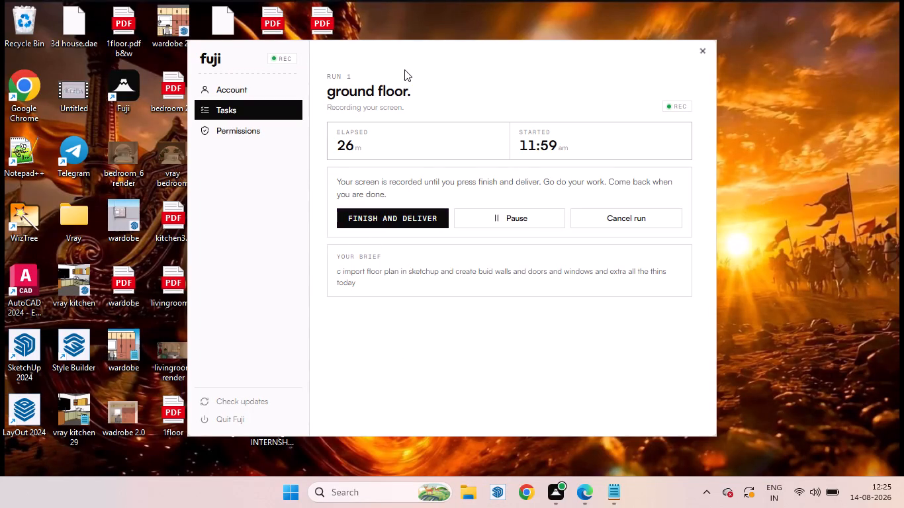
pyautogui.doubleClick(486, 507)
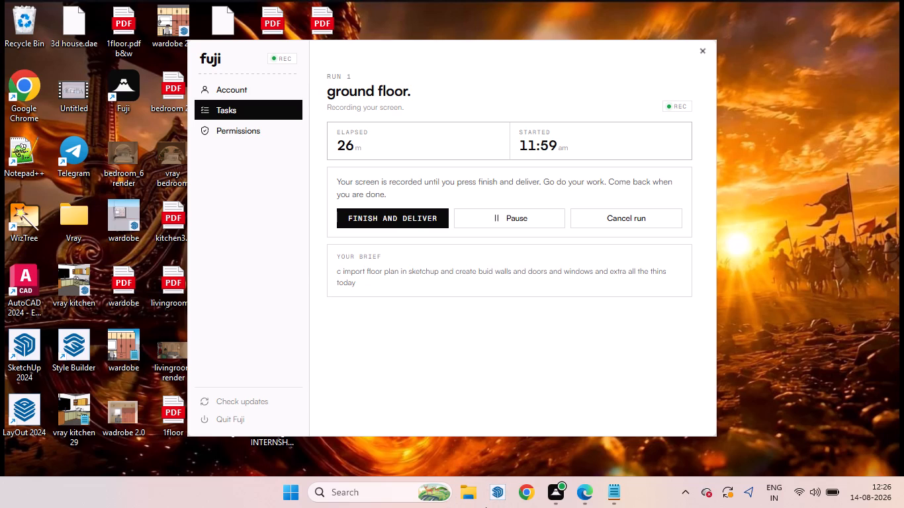
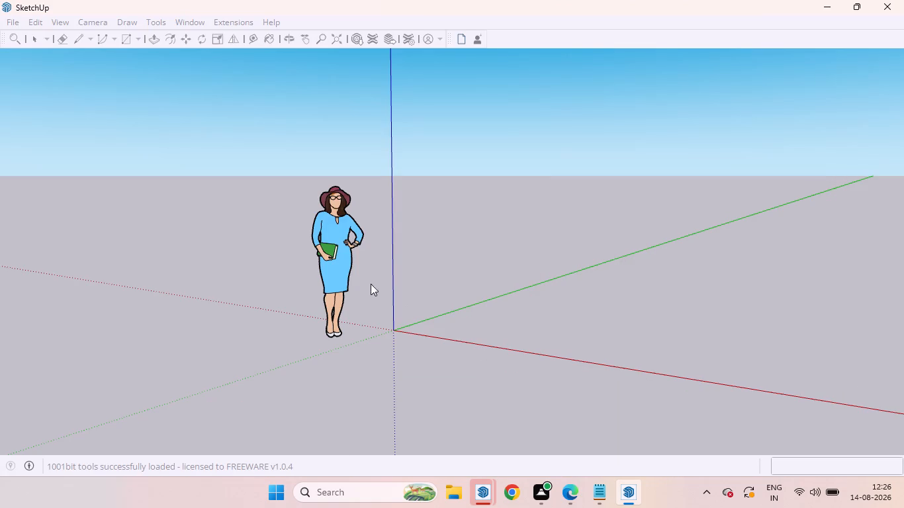
# Delete the default standing woman figure from the new model.
pyautogui.doubleClick(346, 268)
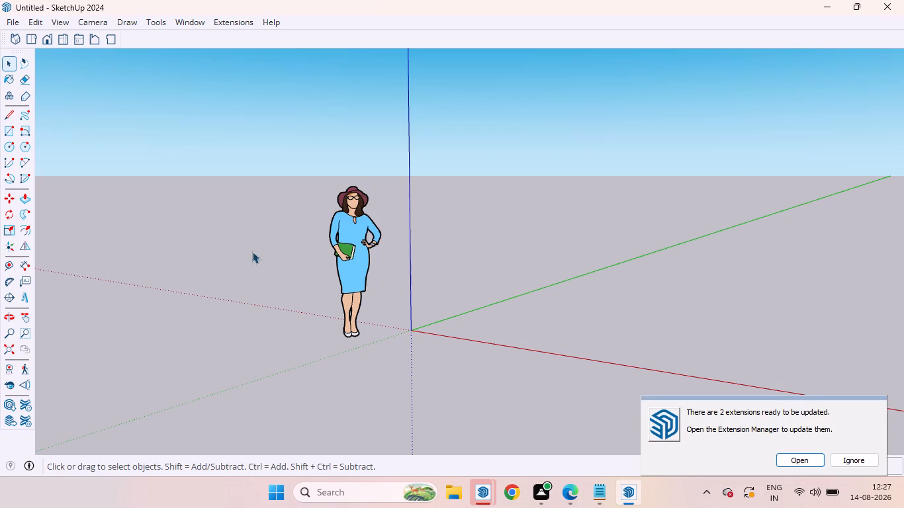
pyautogui.click(349, 237)
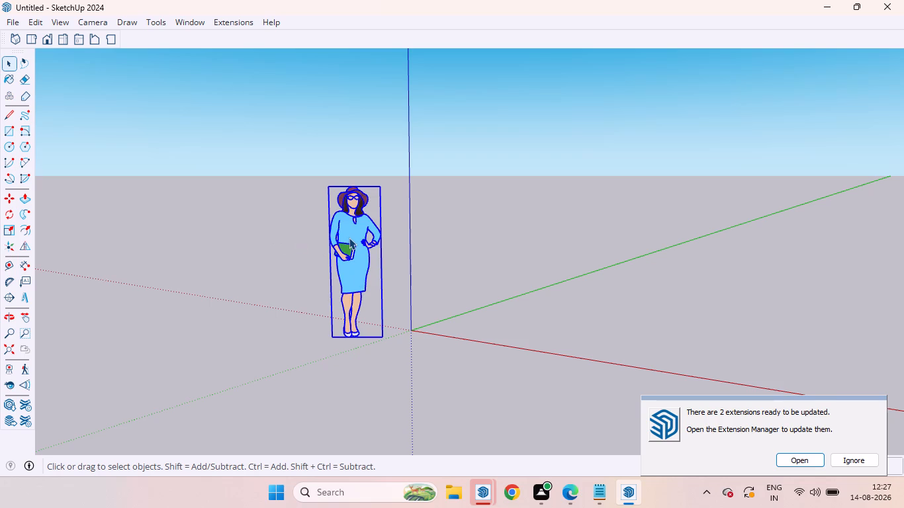
pyautogui.press('Delete')
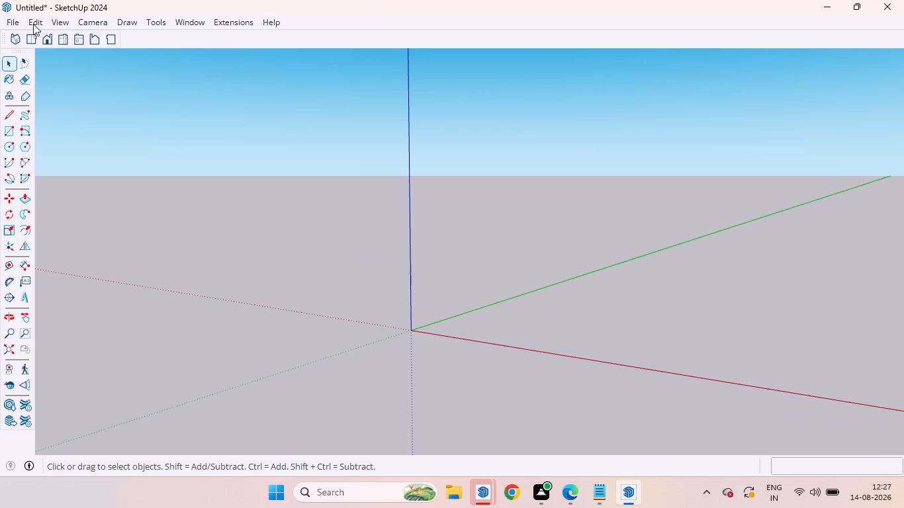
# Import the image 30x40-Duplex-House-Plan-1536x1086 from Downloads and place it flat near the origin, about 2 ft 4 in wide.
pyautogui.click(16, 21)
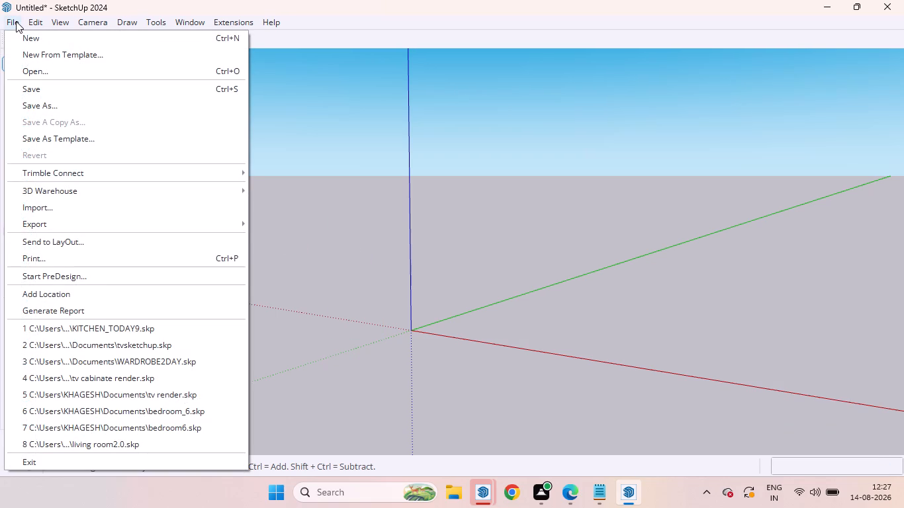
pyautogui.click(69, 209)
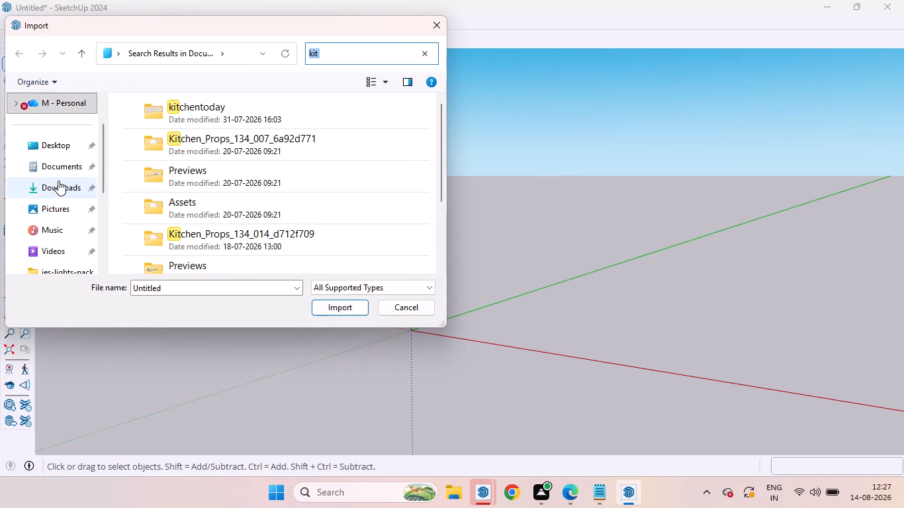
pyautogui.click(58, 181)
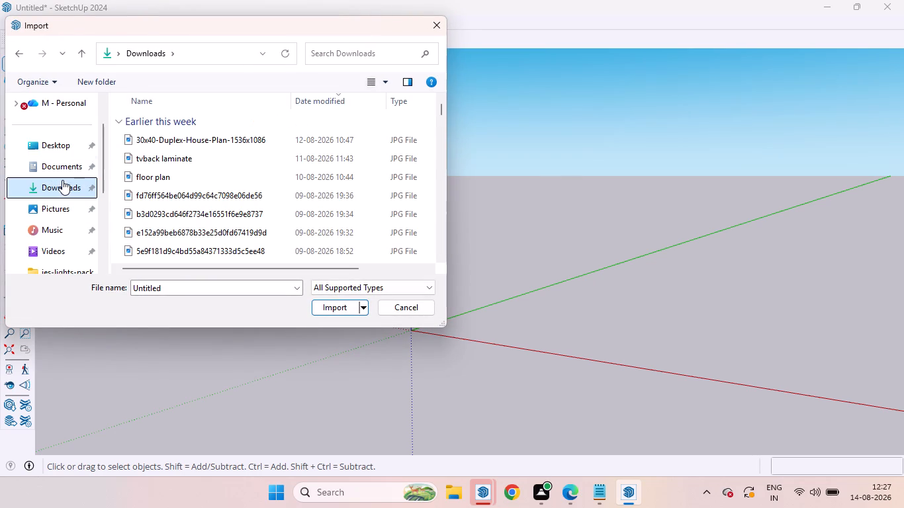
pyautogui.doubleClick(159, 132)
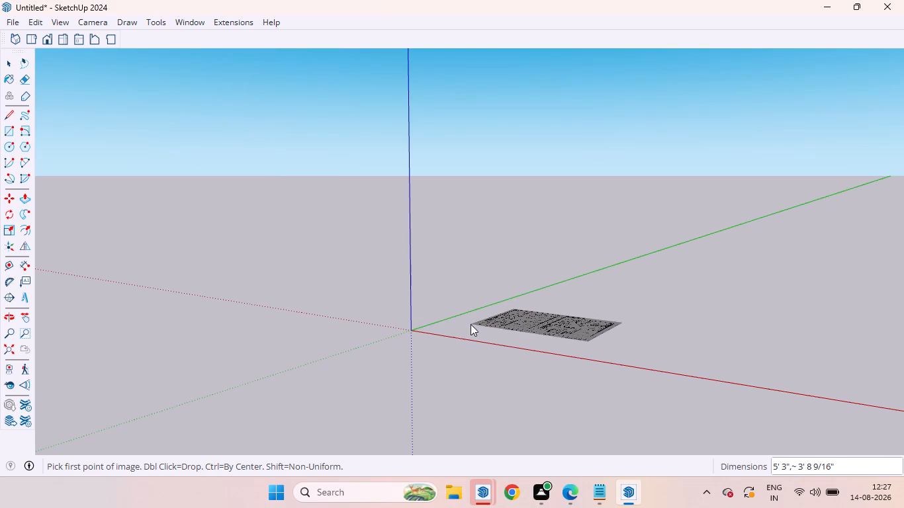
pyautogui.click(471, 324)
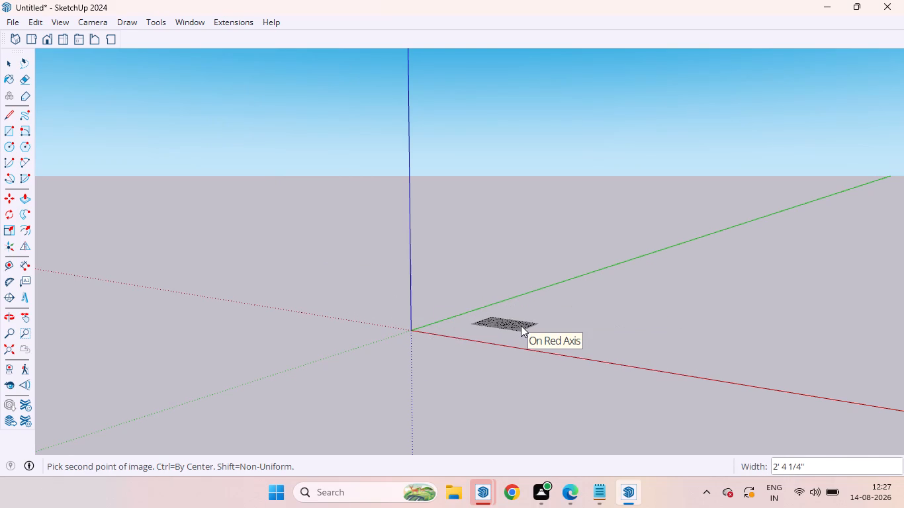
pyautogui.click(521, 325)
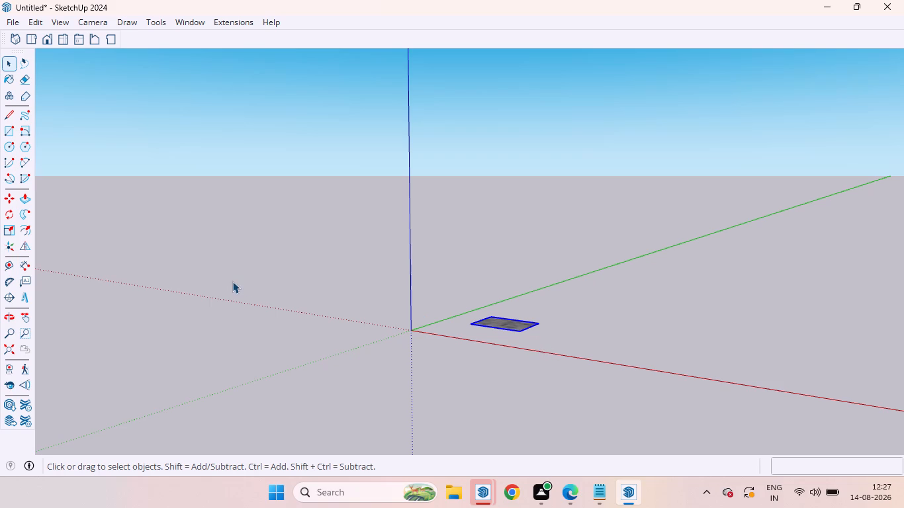
# Examine the ground-floor and first-floor layouts on the imported plan image from the top view.
pyautogui.click(44, 44)
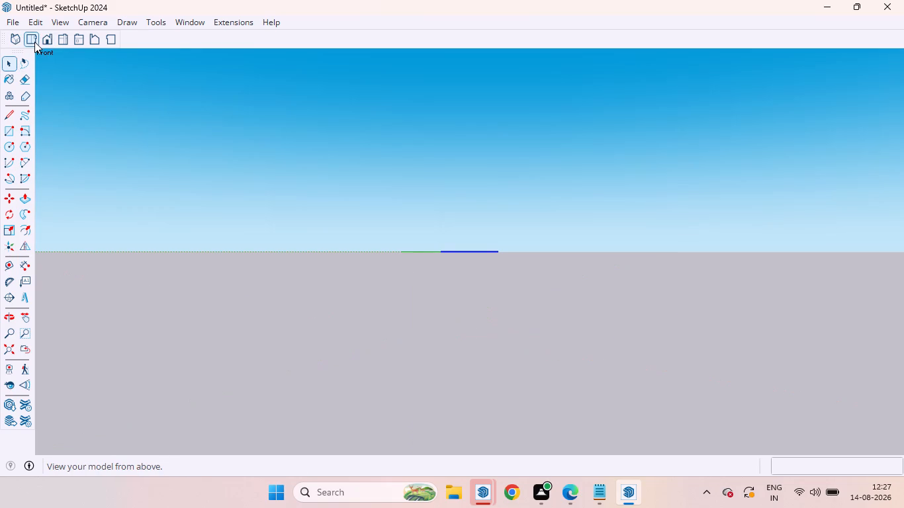
pyautogui.click(34, 42)
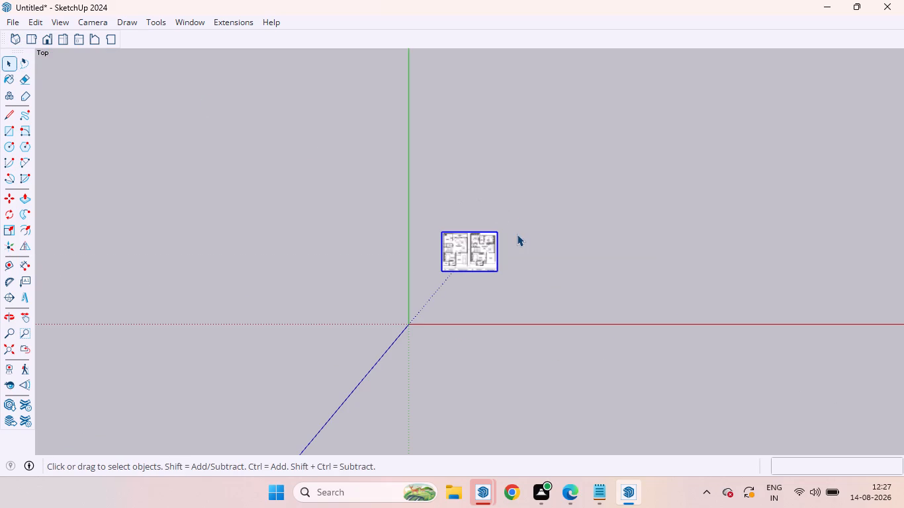
pyautogui.moveTo(518, 237); pyautogui.dragTo(561, 230)
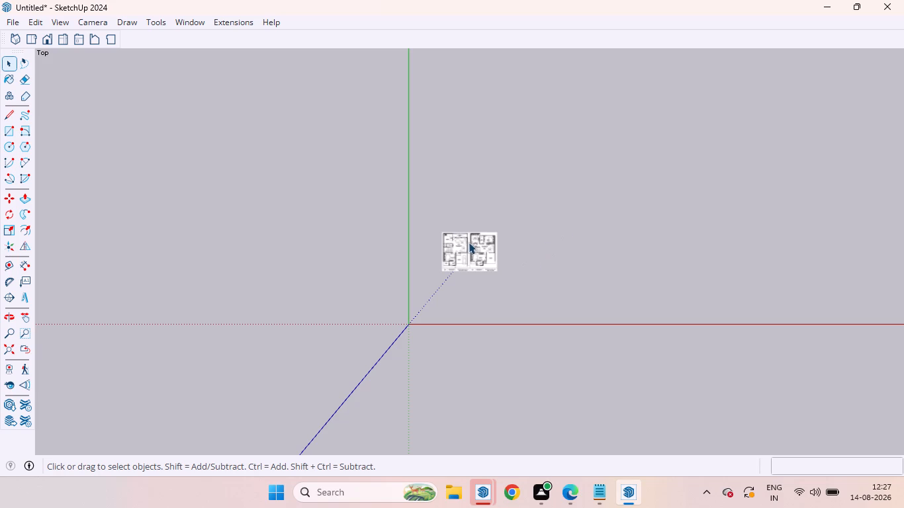
pyautogui.keyDown('ctrl'); pyautogui.scroll(14, 470, 243); pyautogui.keyUp('ctrl')
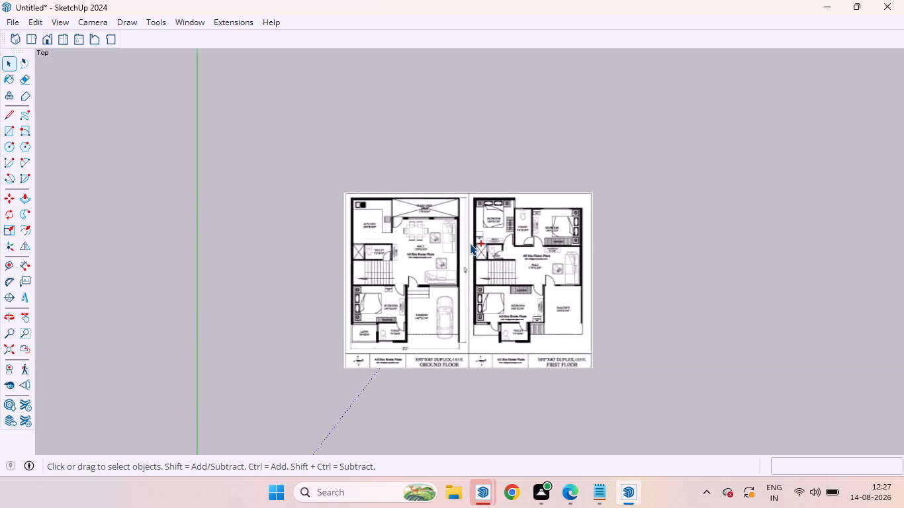
pyautogui.keyDown('ctrl'); pyautogui.scroll(9, 470, 243); pyautogui.keyUp('ctrl')
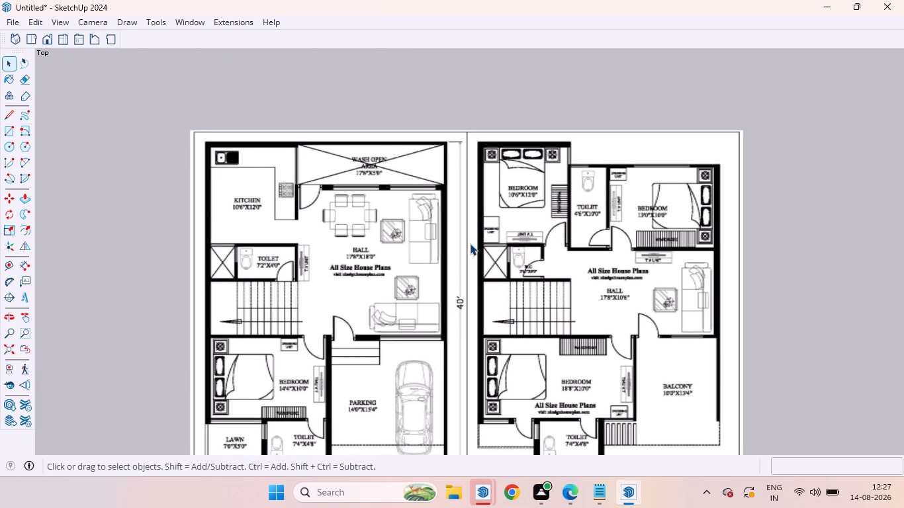
pyautogui.keyDown('ctrl'); pyautogui.scroll(-4, 454, 233); pyautogui.keyUp('ctrl')
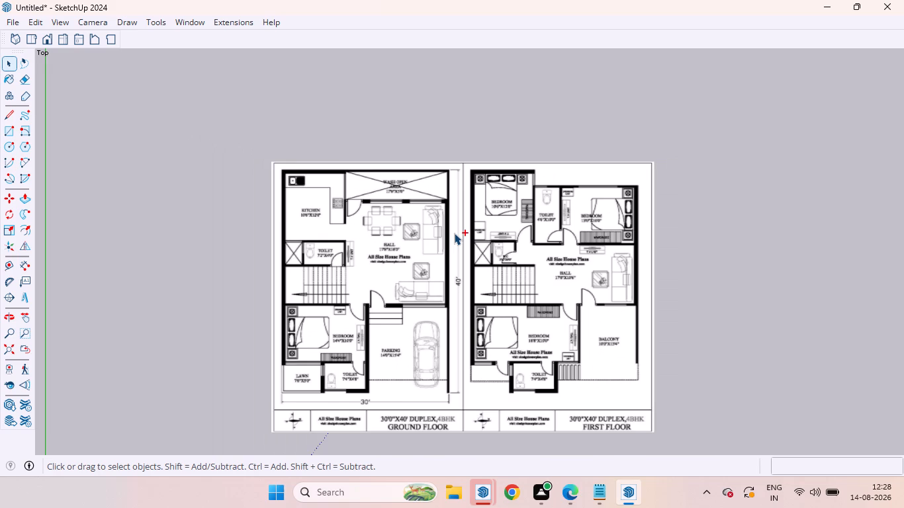
pyautogui.keyDown('ctrl'); pyautogui.scroll(2, 454, 233); pyautogui.keyUp('ctrl')
pyautogui.keyDown('ctrl'); pyautogui.scroll(-2, 454, 233); pyautogui.keyUp('ctrl')
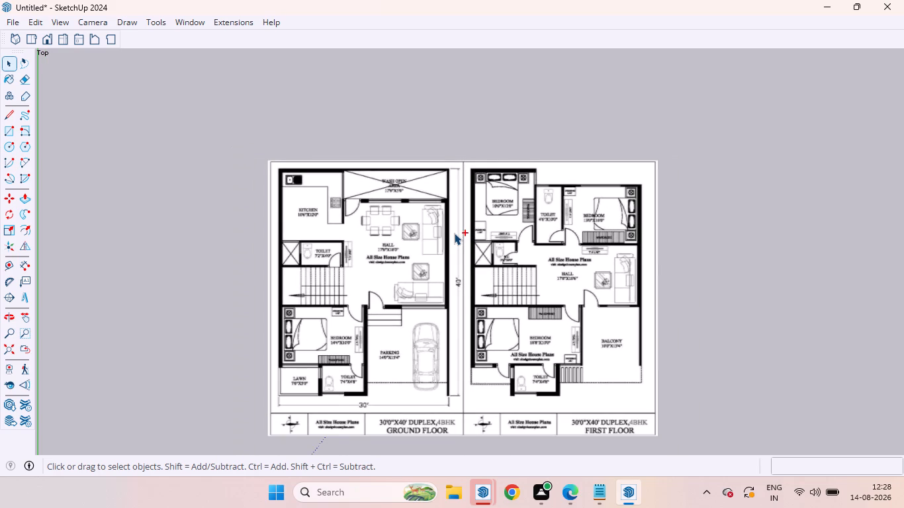
pyautogui.keyDown('ctrl'); pyautogui.scroll(-14, 454, 233); pyautogui.keyUp('ctrl')
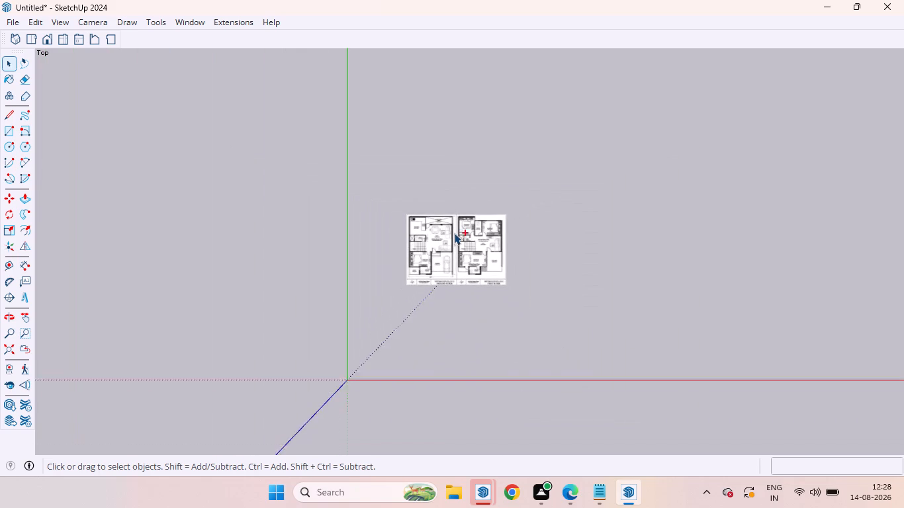
pyautogui.keyDown('ctrl'); pyautogui.scroll(-2, 454, 233); pyautogui.keyUp('ctrl')
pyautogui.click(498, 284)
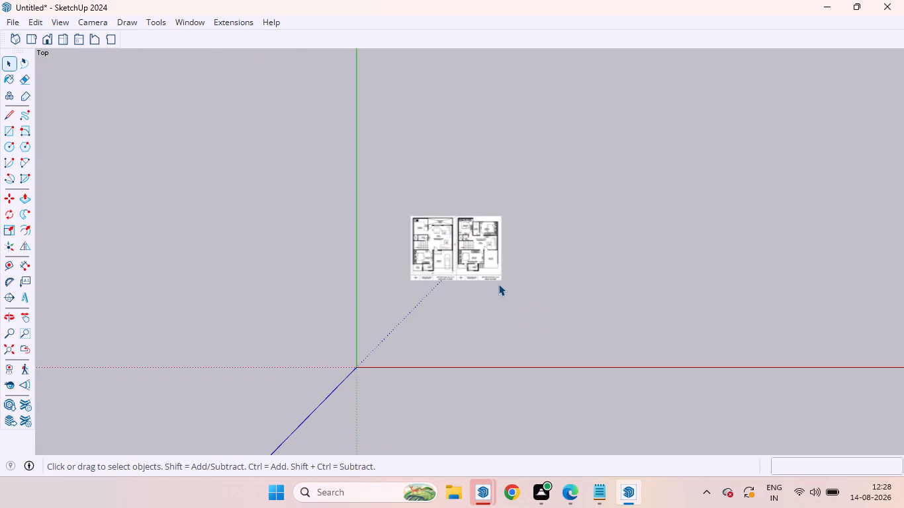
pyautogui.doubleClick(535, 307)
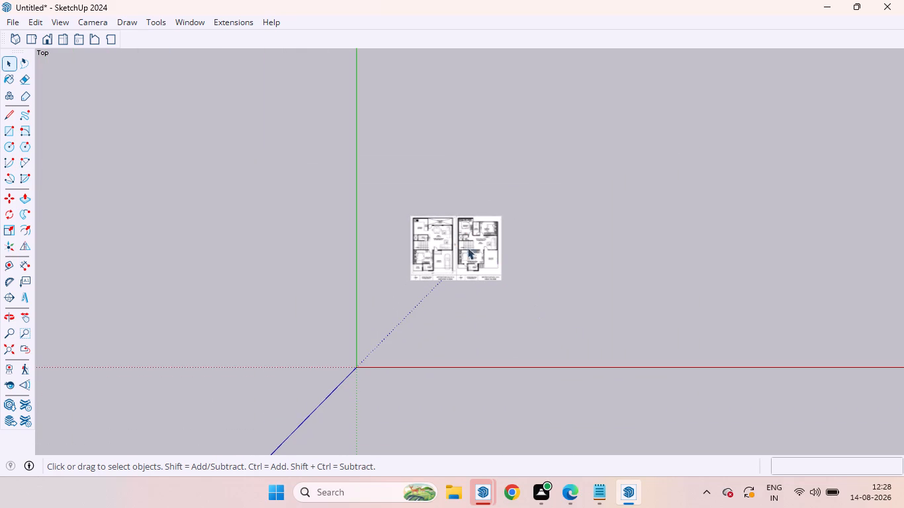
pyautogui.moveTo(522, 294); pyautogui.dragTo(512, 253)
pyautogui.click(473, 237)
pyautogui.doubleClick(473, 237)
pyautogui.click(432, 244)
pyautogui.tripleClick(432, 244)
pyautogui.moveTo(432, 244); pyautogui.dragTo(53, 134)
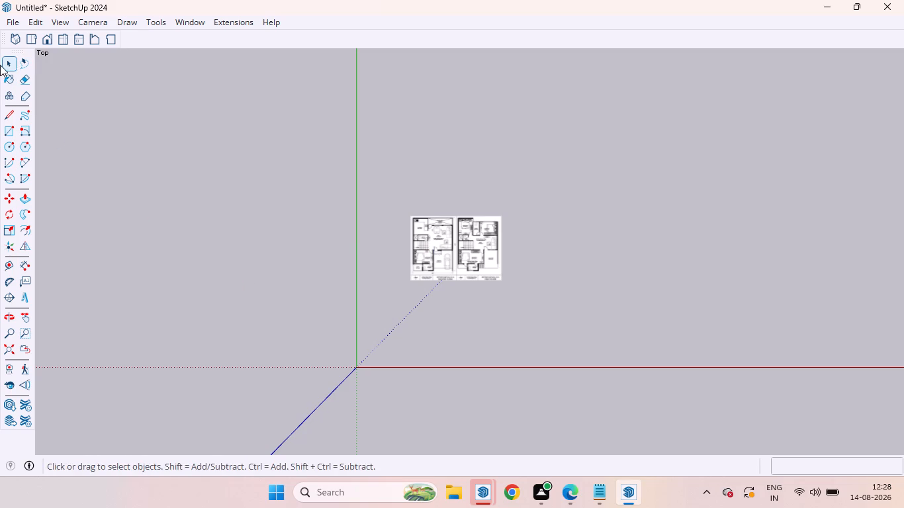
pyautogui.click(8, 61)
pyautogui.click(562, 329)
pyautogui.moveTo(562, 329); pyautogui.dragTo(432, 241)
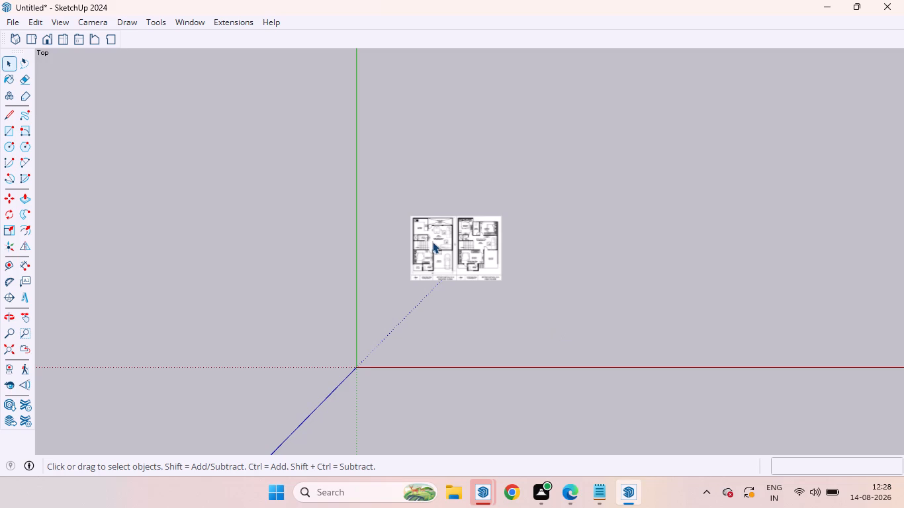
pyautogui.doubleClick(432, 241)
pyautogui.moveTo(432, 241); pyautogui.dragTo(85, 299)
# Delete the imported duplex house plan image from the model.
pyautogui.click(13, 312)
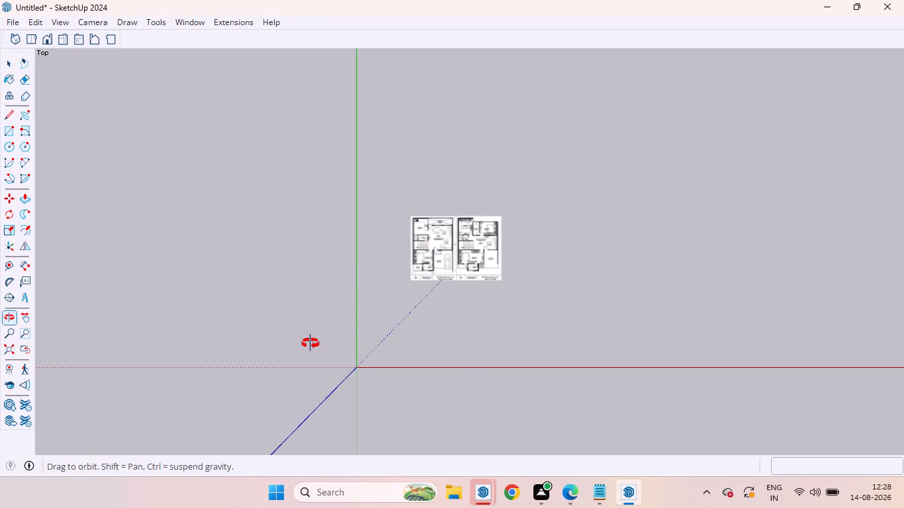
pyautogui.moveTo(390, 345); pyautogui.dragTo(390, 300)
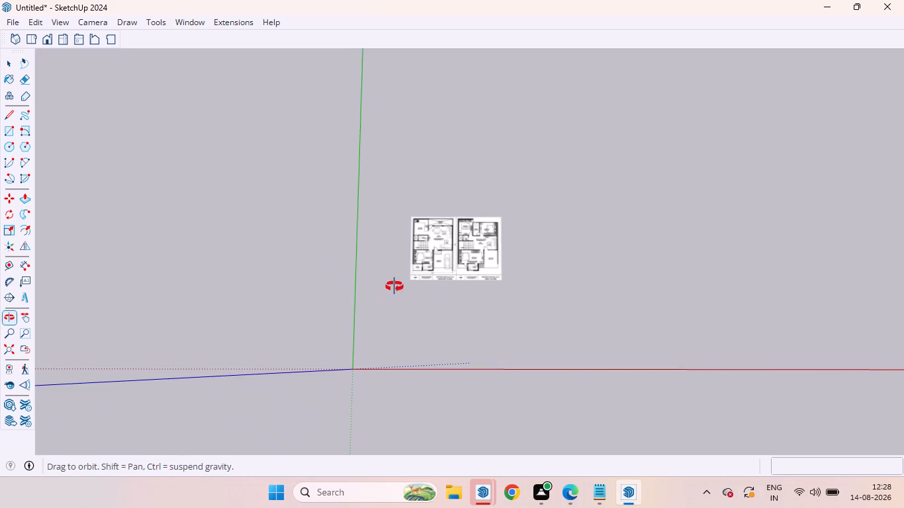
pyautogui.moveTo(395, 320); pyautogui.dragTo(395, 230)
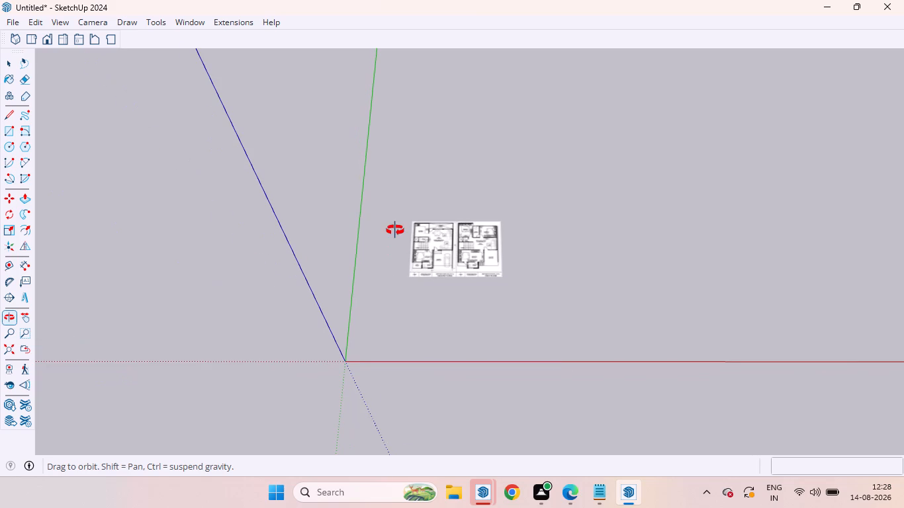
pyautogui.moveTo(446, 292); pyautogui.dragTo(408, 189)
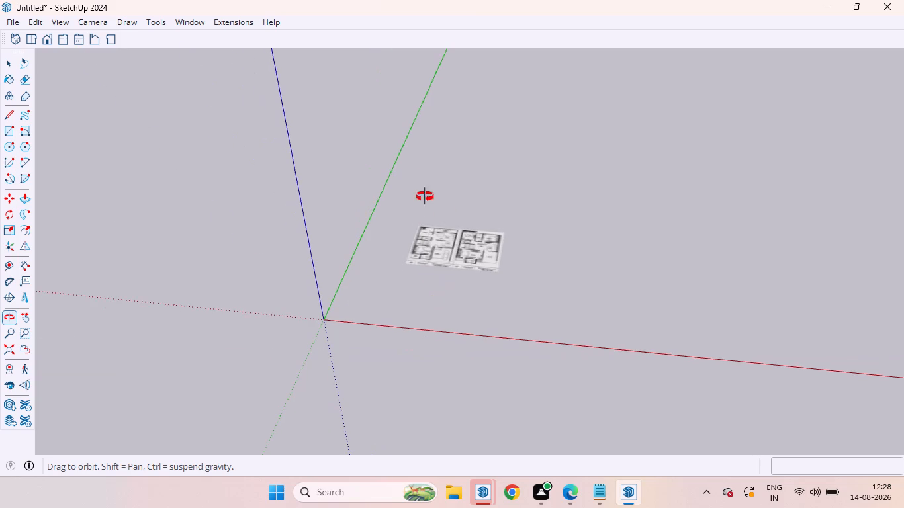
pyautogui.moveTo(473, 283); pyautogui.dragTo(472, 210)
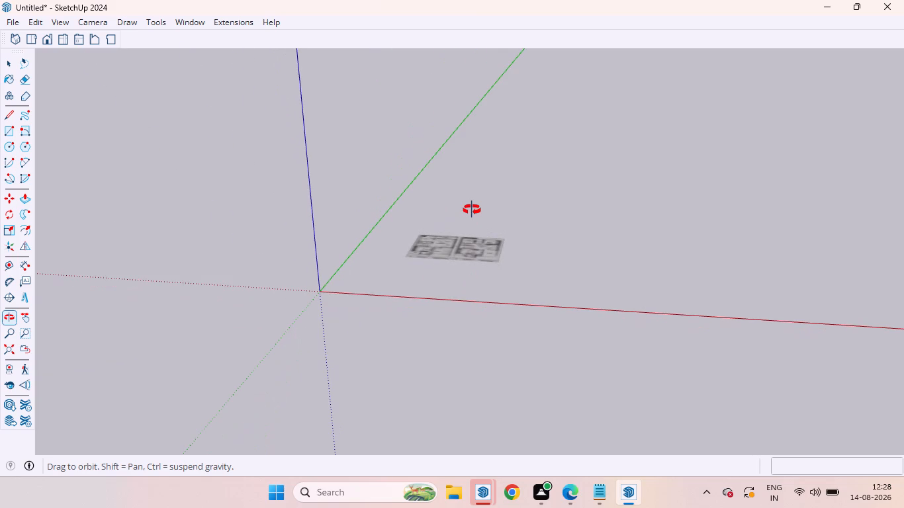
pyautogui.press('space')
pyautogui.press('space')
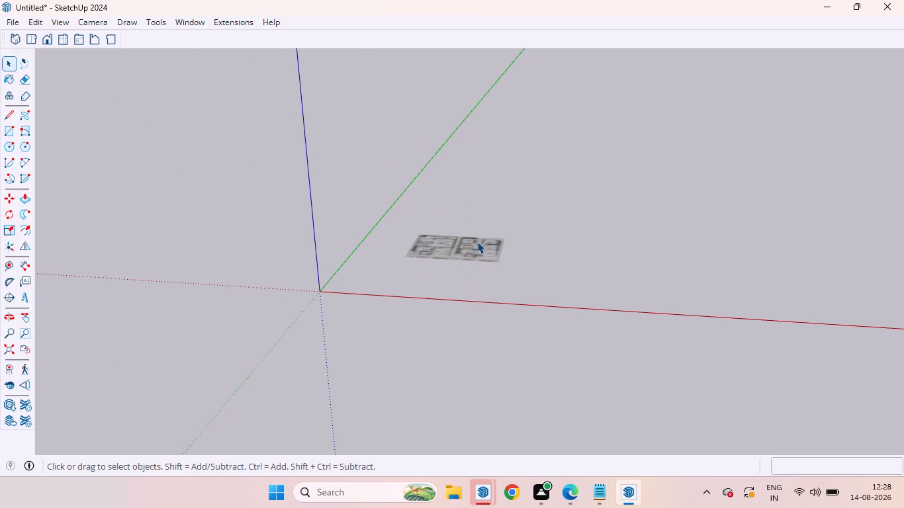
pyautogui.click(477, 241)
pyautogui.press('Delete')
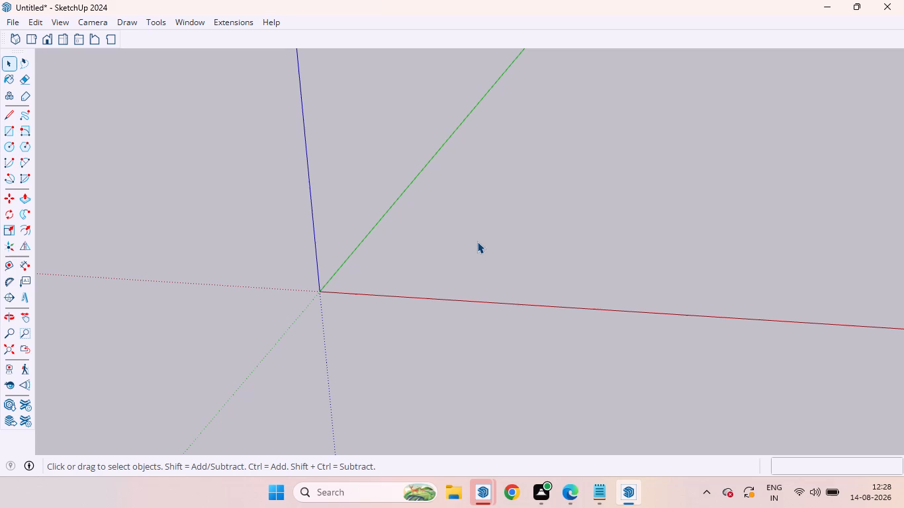
# Import the AutoCAD file Drawing1 from the Desktop, with units set to inches and materials included.
pyautogui.click(10, 22)
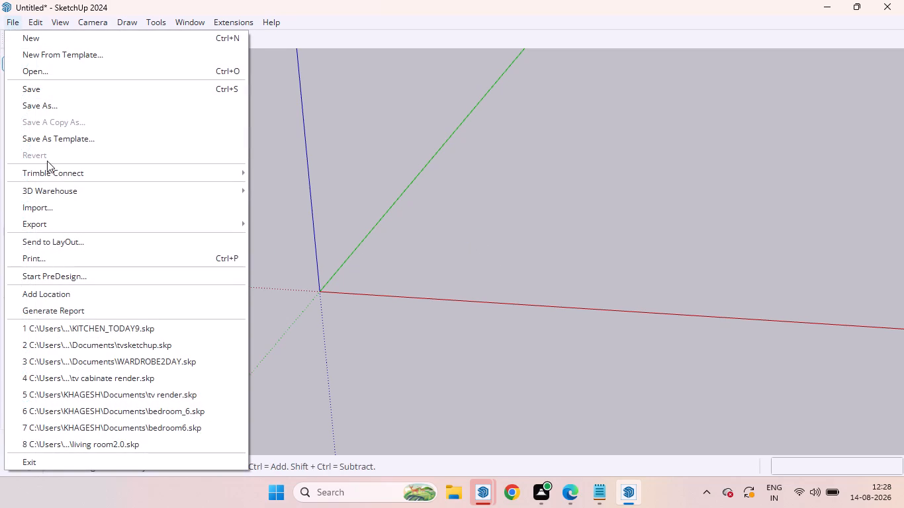
pyautogui.click(50, 210)
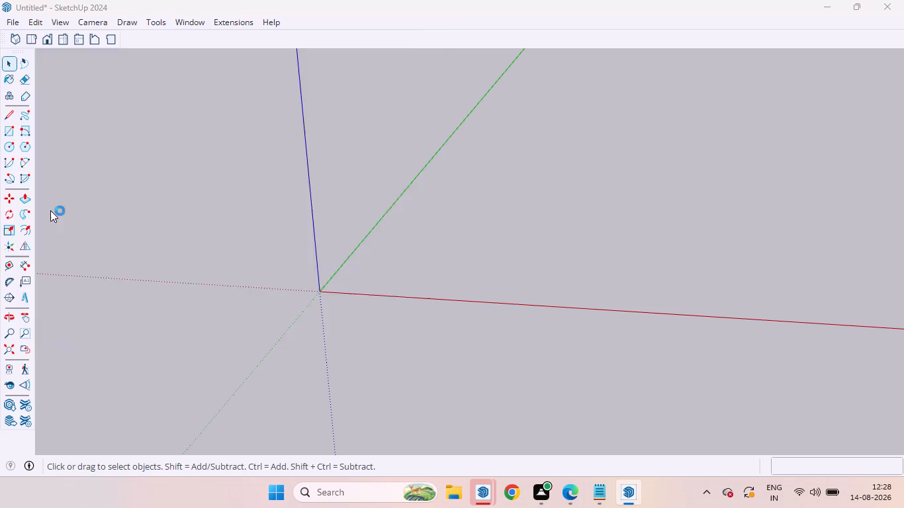
pyautogui.scroll(-1, 163, 224)
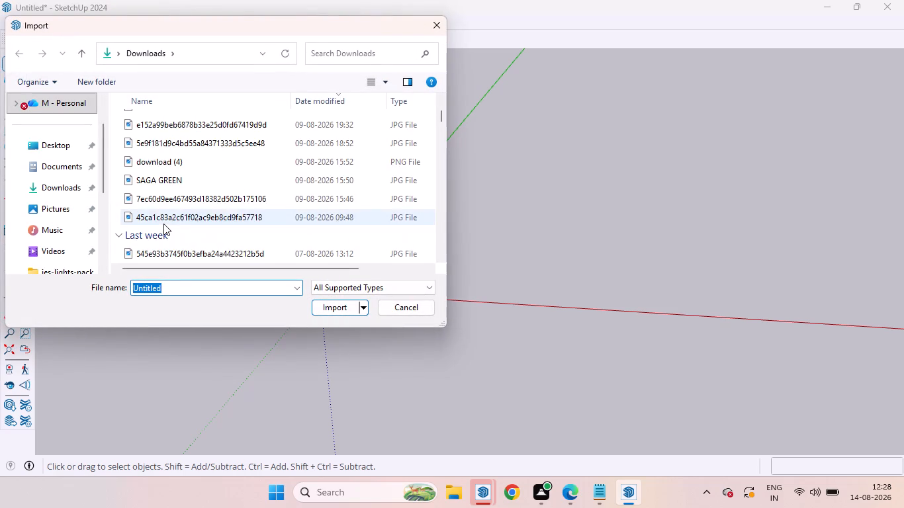
pyautogui.scroll(-1, 163, 224)
pyautogui.scroll(-20, 163, 224)
pyautogui.scroll(-11, 163, 224)
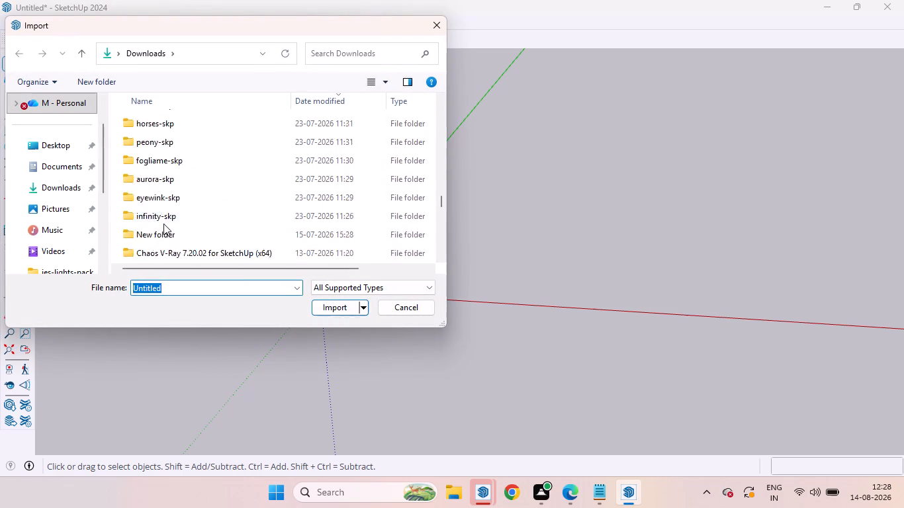
pyautogui.scroll(-6, 163, 224)
pyautogui.scroll(20, 163, 224)
pyautogui.scroll(20, 163, 224)
pyautogui.scroll(20, 163, 224)
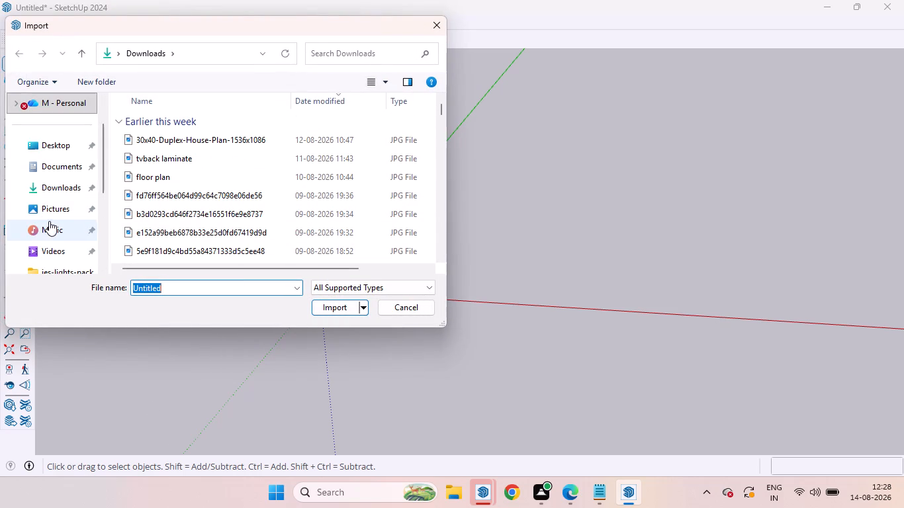
pyautogui.scroll(-2, 48, 230)
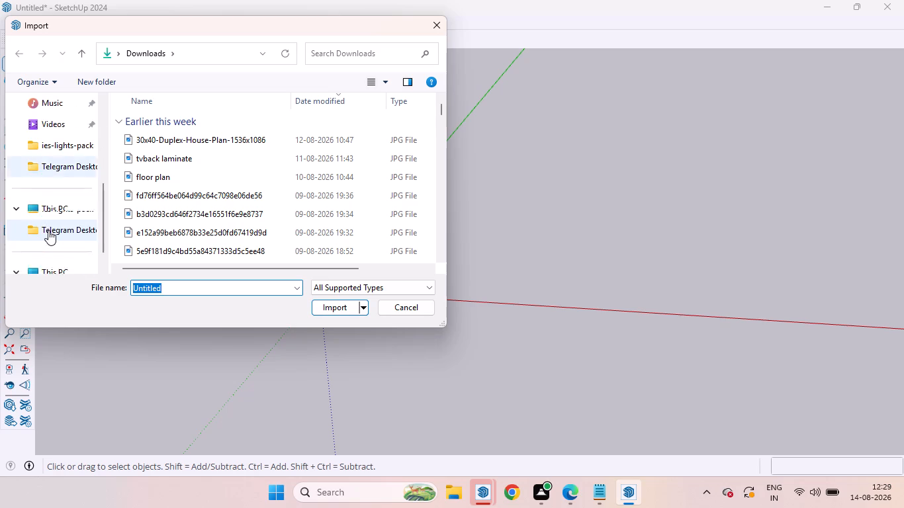
pyautogui.scroll(-1, 48, 230)
pyautogui.scroll(1, 48, 230)
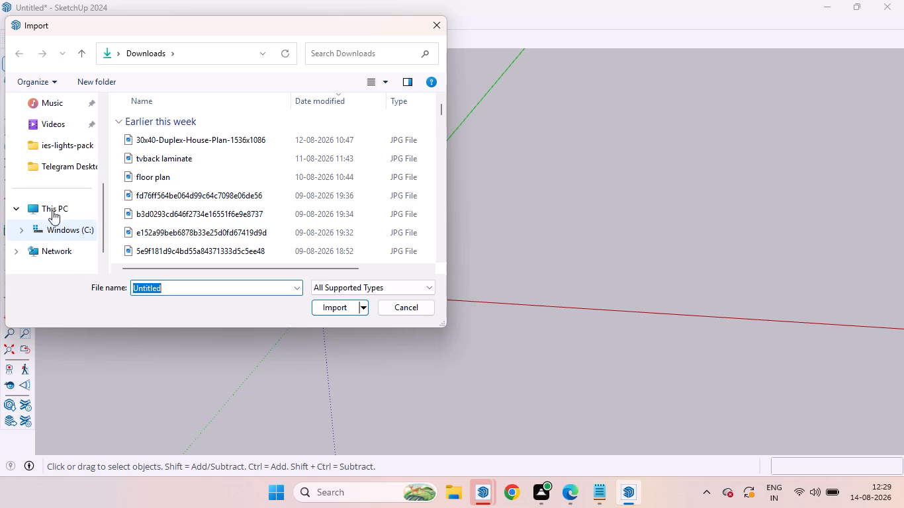
pyautogui.scroll(1, 52, 144)
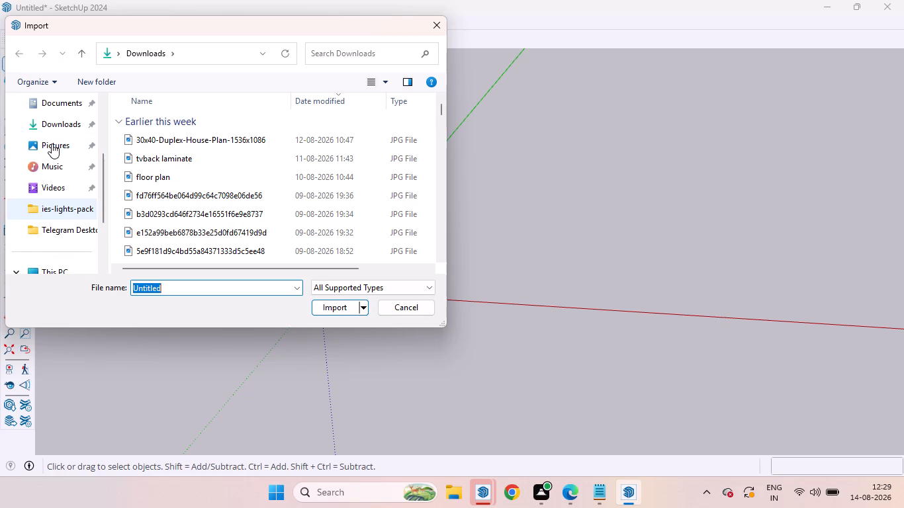
pyautogui.scroll(1, 52, 144)
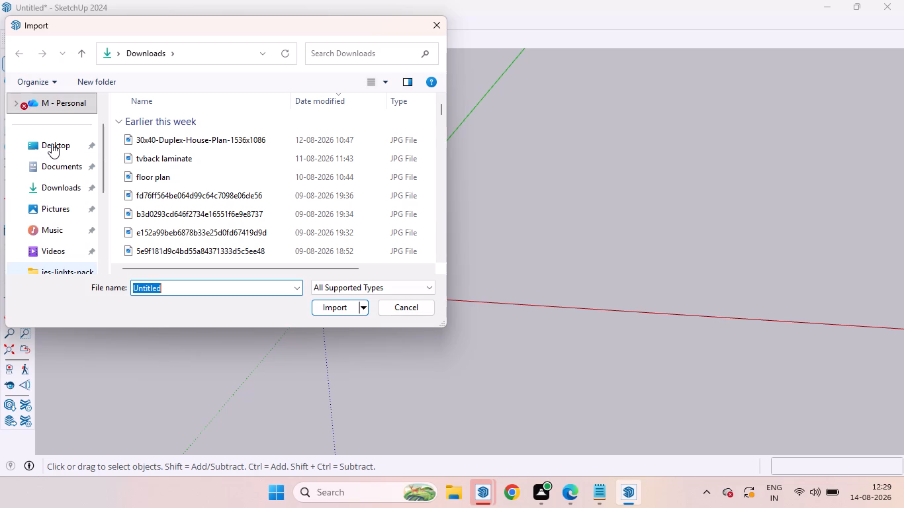
pyautogui.scroll(5, 52, 144)
pyautogui.scroll(-1, 52, 144)
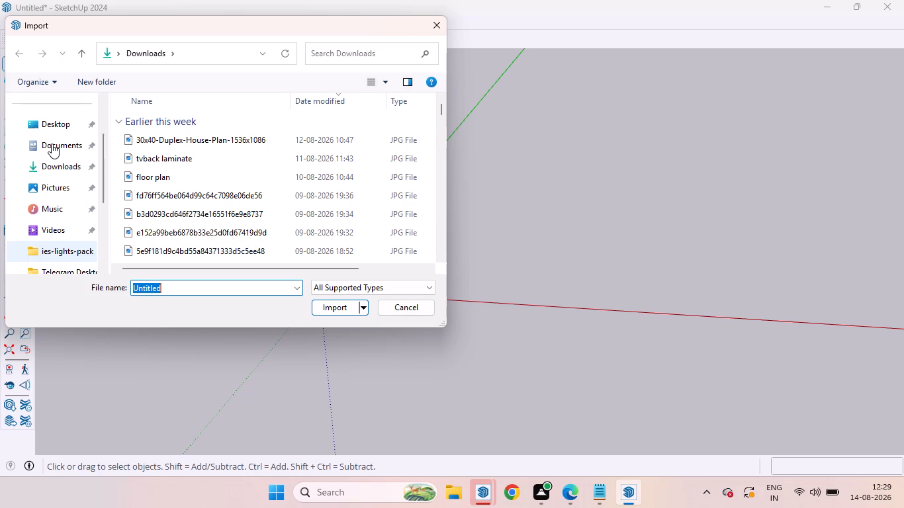
pyautogui.scroll(-3, 52, 144)
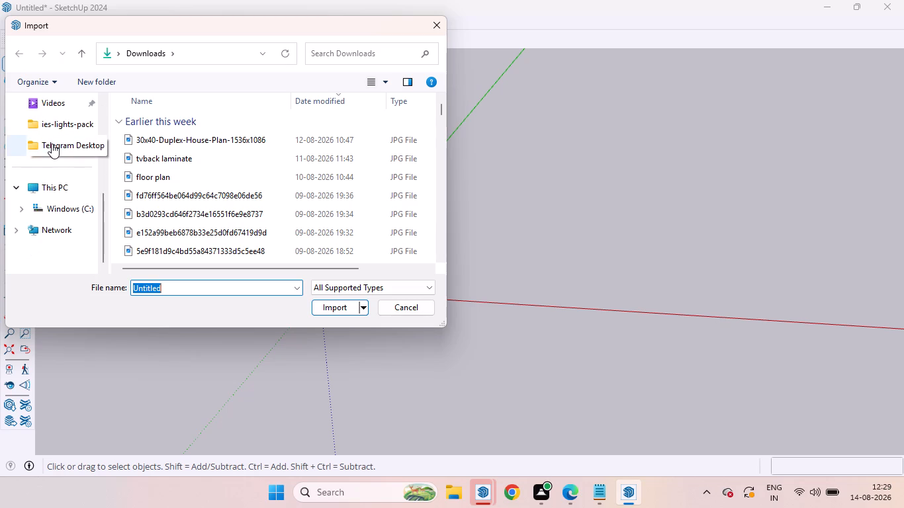
pyautogui.scroll(3, 52, 144)
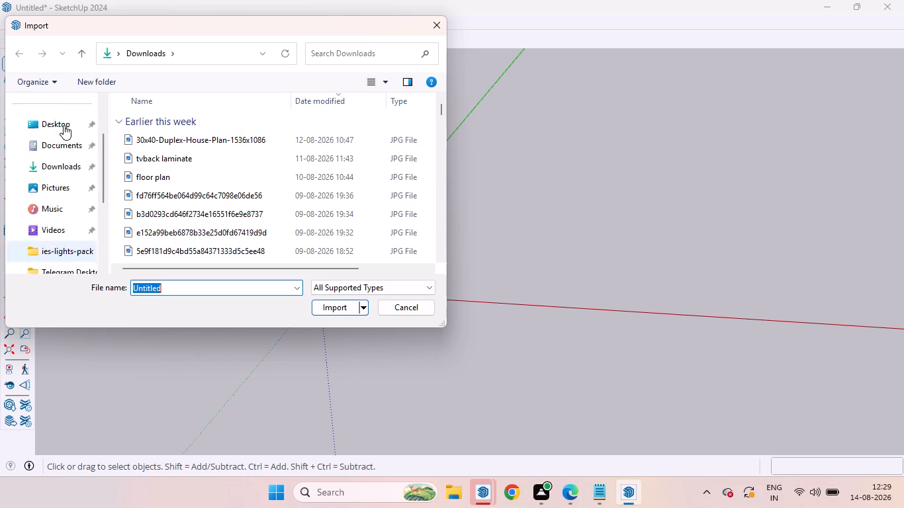
pyautogui.scroll(4, 64, 125)
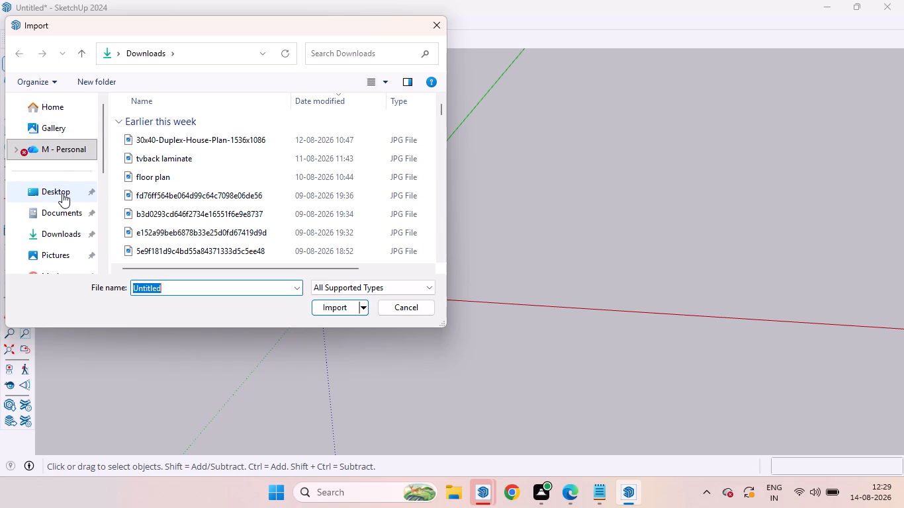
pyautogui.click(62, 193)
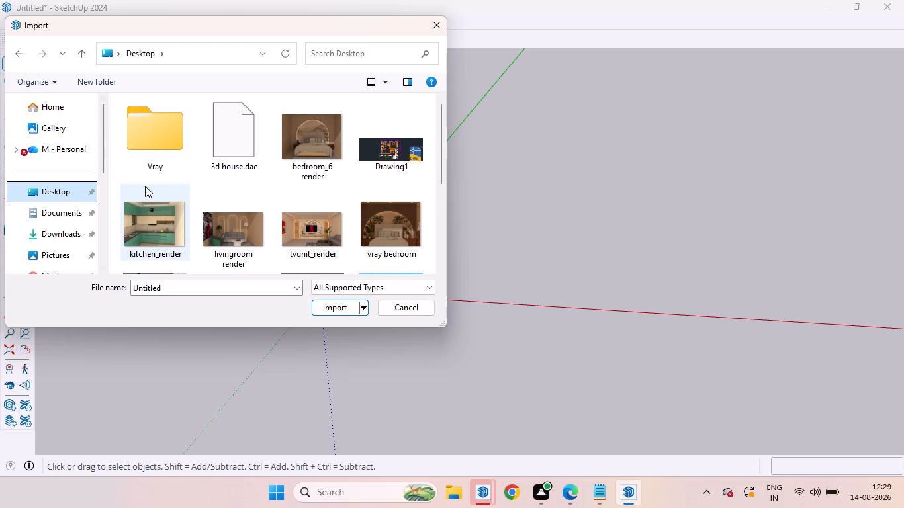
pyautogui.click(388, 147)
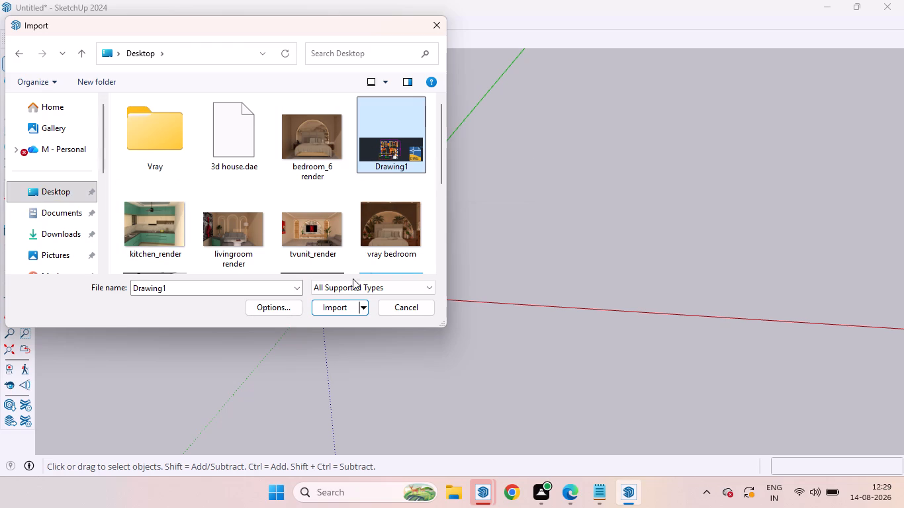
pyautogui.click(293, 305)
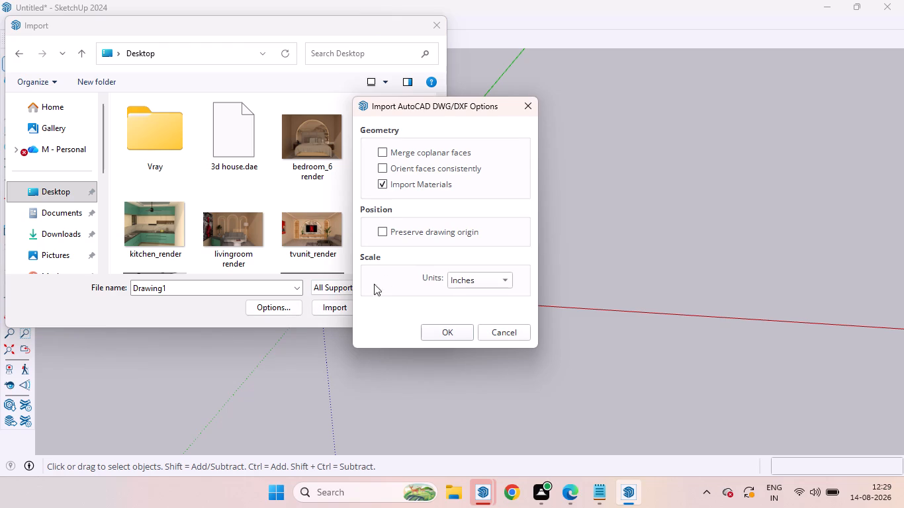
pyautogui.click(447, 337)
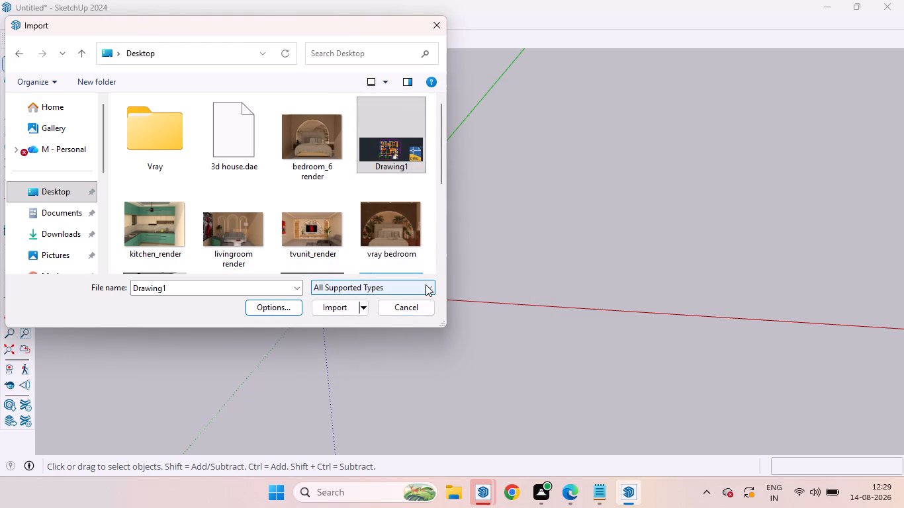
pyautogui.click(426, 284)
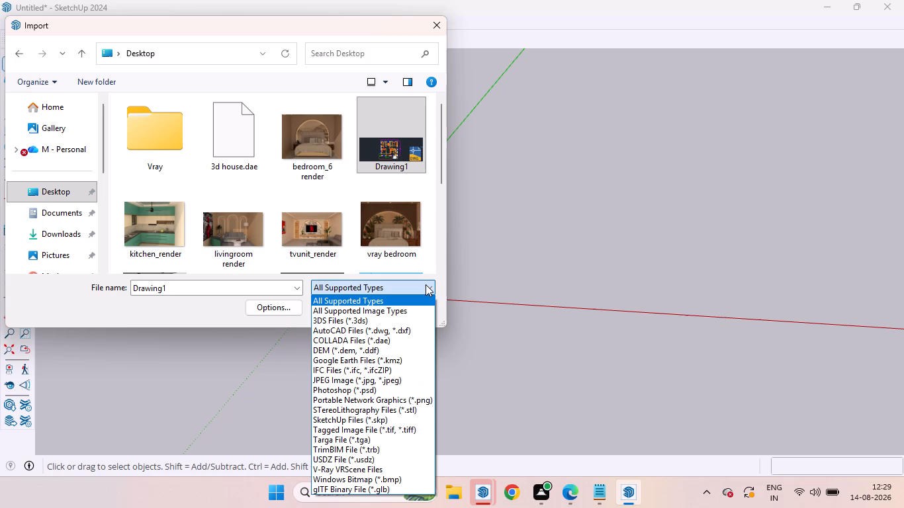
pyautogui.click(426, 284)
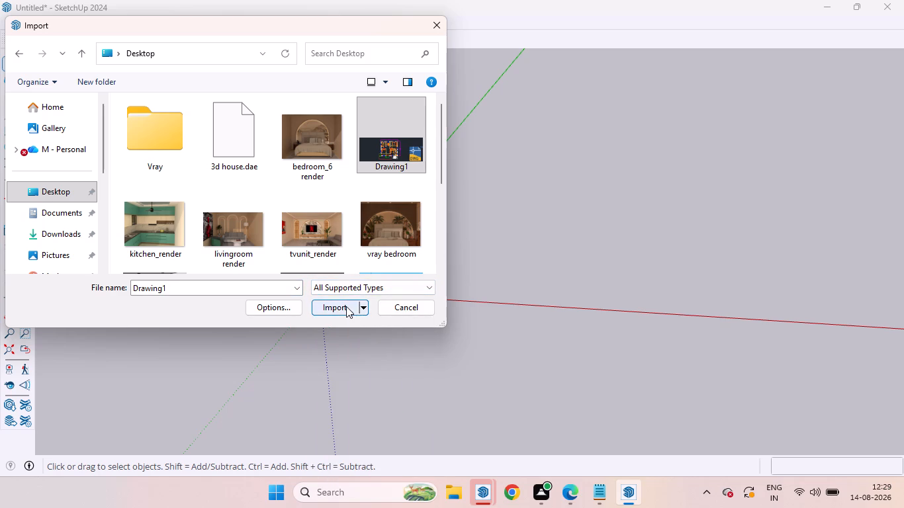
pyautogui.click(346, 306)
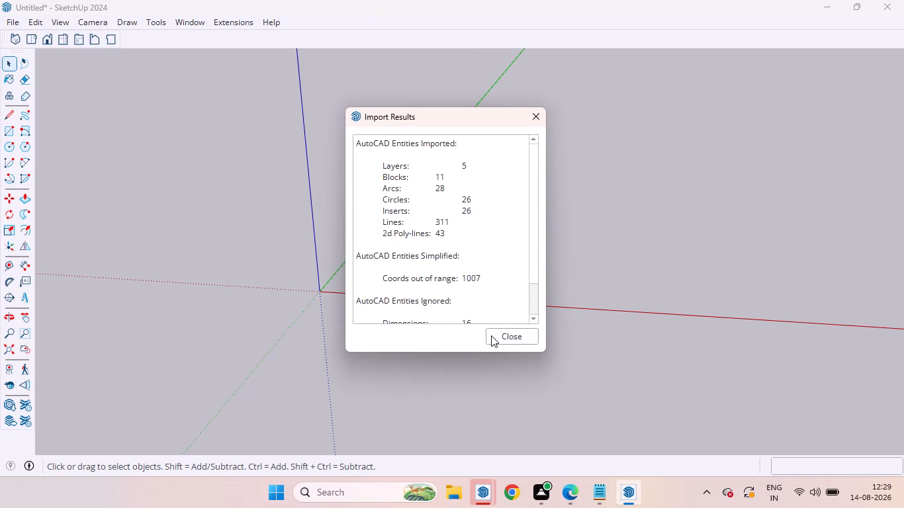
pyautogui.click(491, 335)
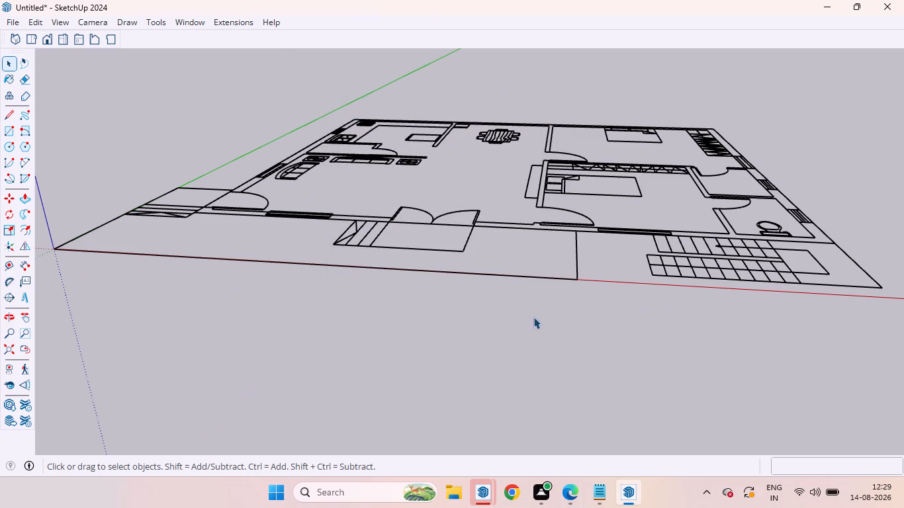
# Examine the imported floor plan's overall layout and its position against the axes from high and low angles.
pyautogui.click(5, 317)
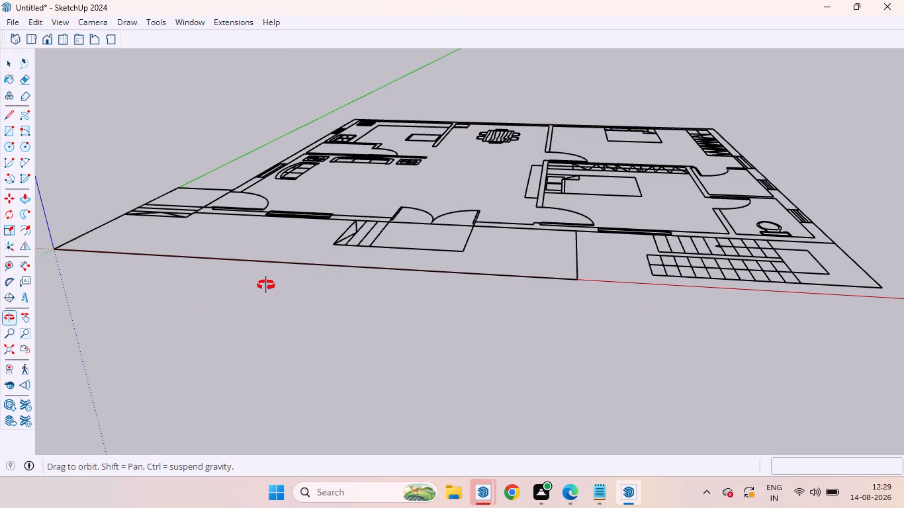
pyautogui.moveTo(280, 289); pyautogui.dragTo(257, 455)
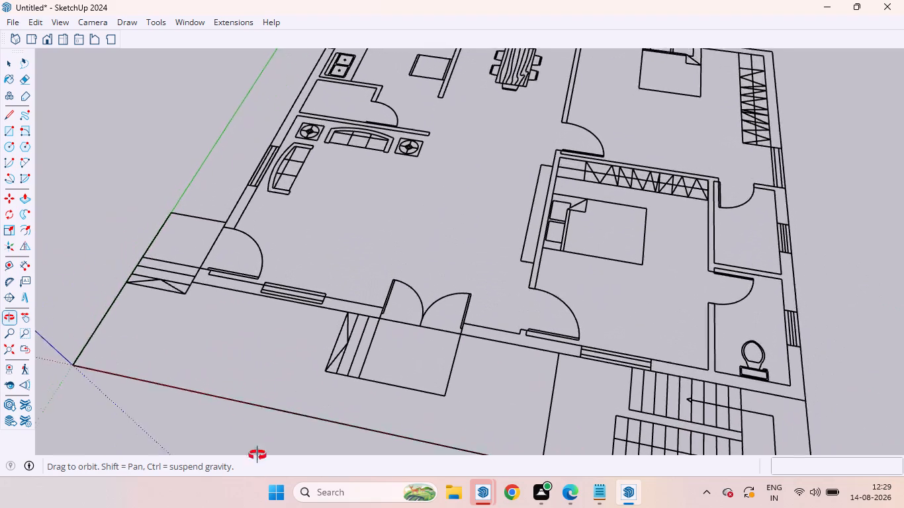
pyautogui.moveTo(257, 455); pyautogui.dragTo(254, 483)
pyautogui.keyDown('ctrl'); pyautogui.scroll(-1, 350, 280); pyautogui.keyUp('ctrl')
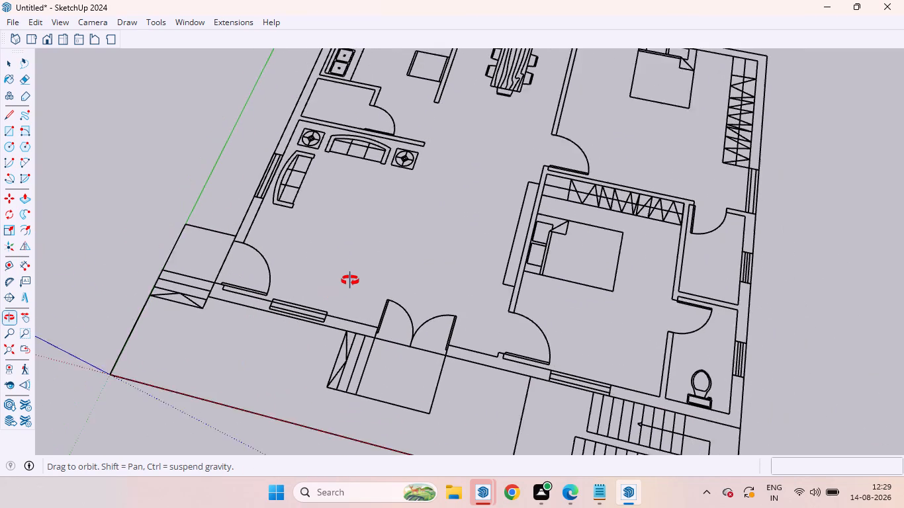
pyautogui.keyDown('ctrl'); pyautogui.scroll(-9, 350, 280); pyautogui.keyUp('ctrl')
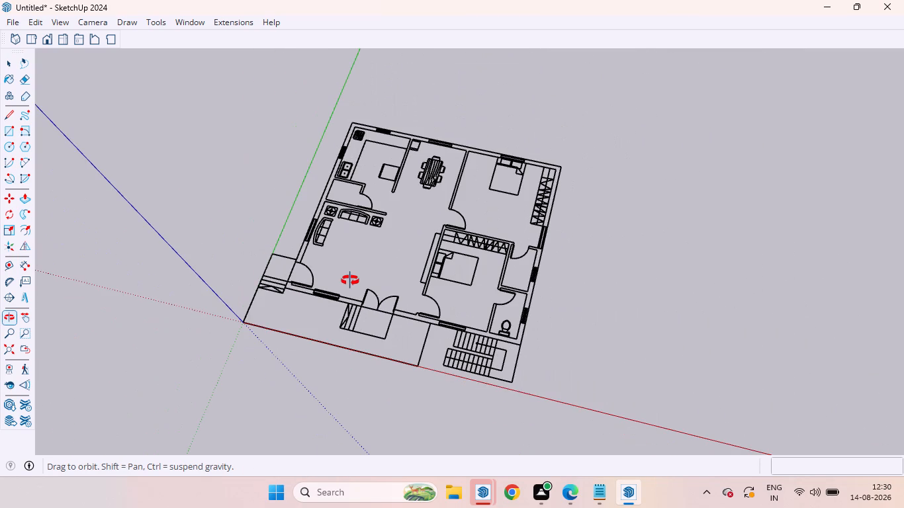
pyautogui.keyDown('ctrl'); pyautogui.scroll(6, 350, 280); pyautogui.keyUp('ctrl')
pyautogui.keyDown('ctrl'); pyautogui.scroll(-6, 350, 280); pyautogui.keyUp('ctrl')
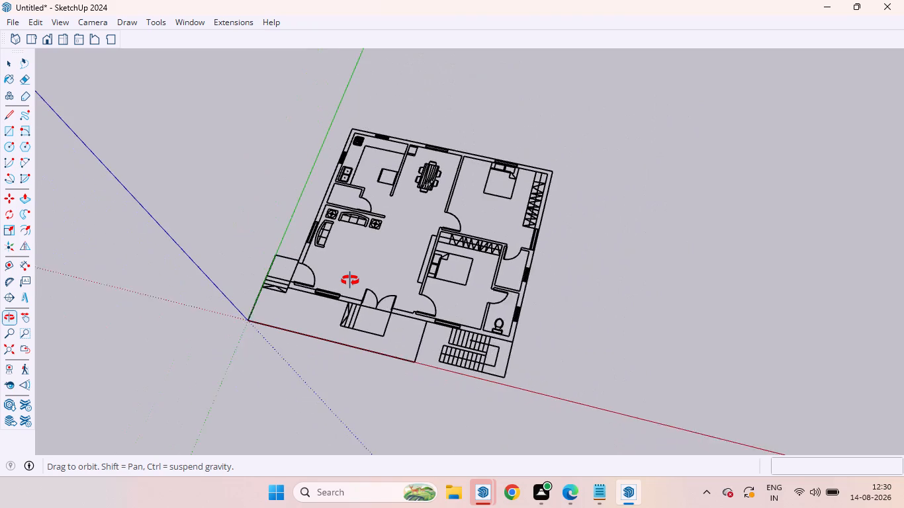
pyautogui.keyDown('ctrl'); pyautogui.scroll(-2, 350, 280); pyautogui.keyUp('ctrl')
pyautogui.press('space')
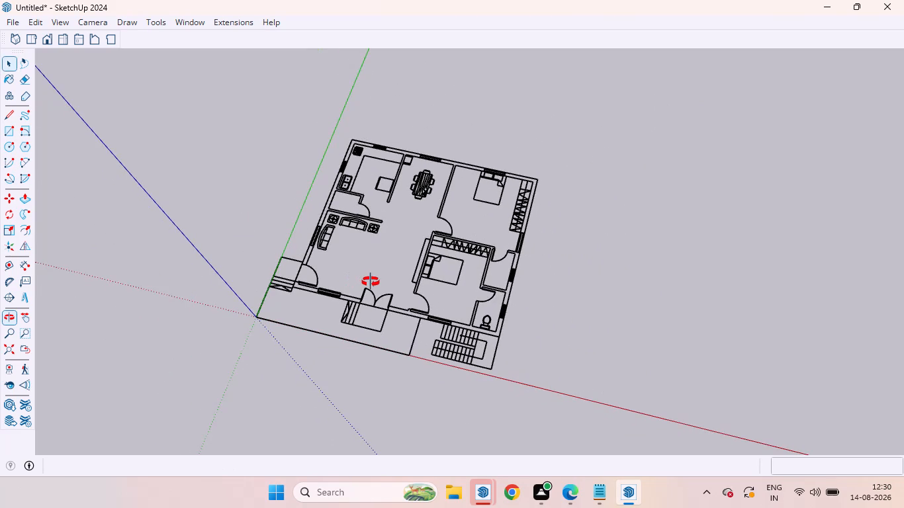
pyautogui.press('space')
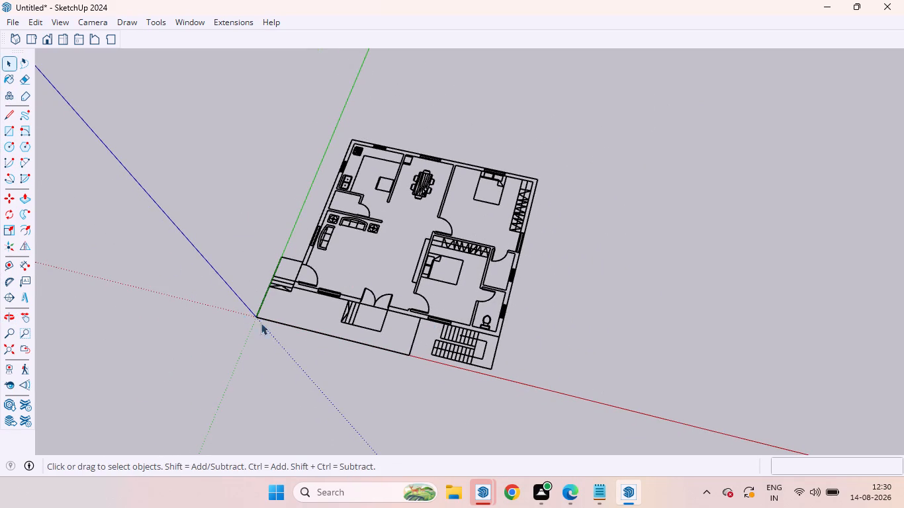
pyautogui.click(7, 317)
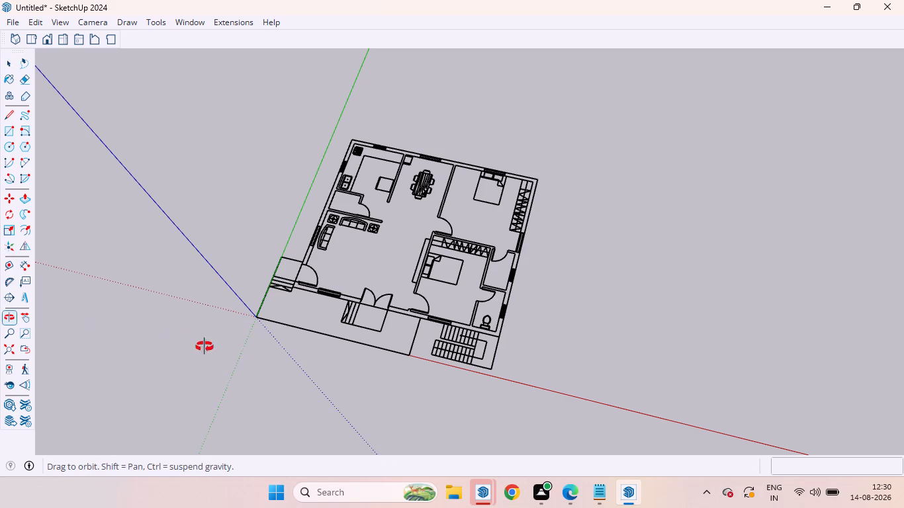
pyautogui.moveTo(292, 366); pyautogui.dragTo(299, 293)
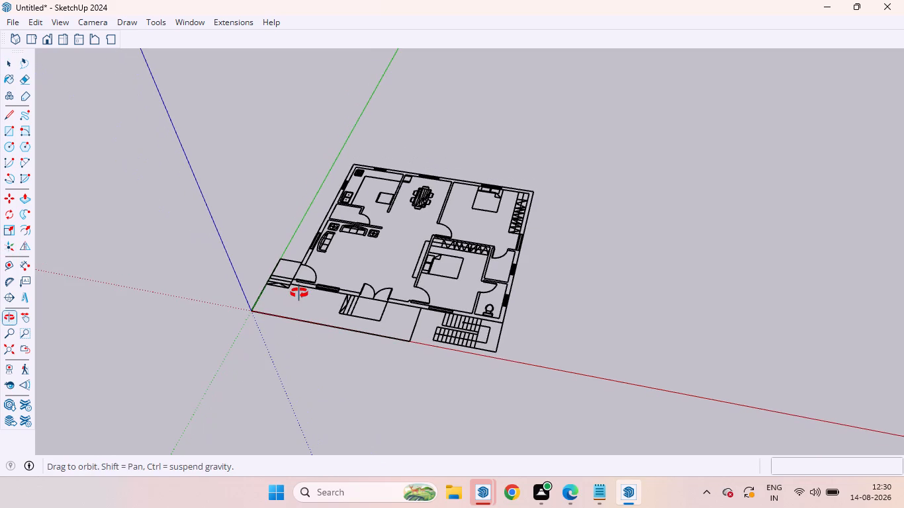
pyautogui.moveTo(361, 368); pyautogui.dragTo(332, 278)
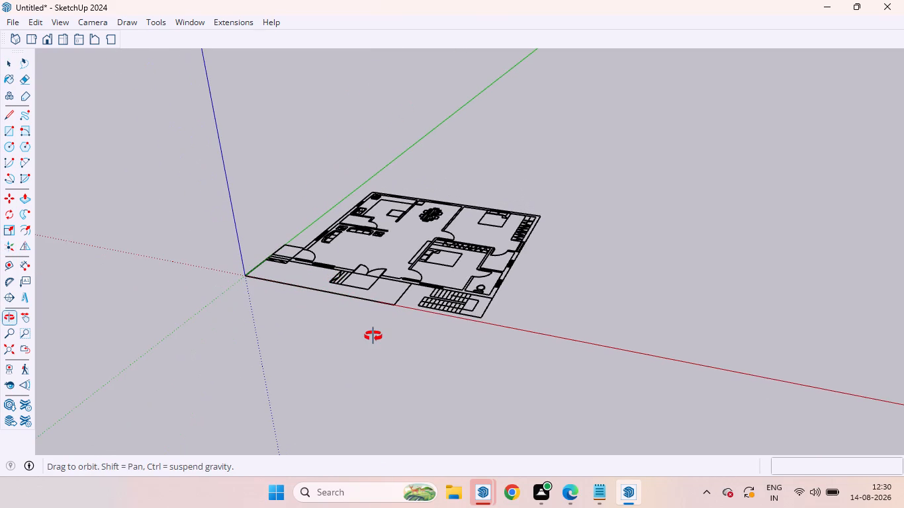
pyautogui.moveTo(373, 336); pyautogui.dragTo(365, 363)
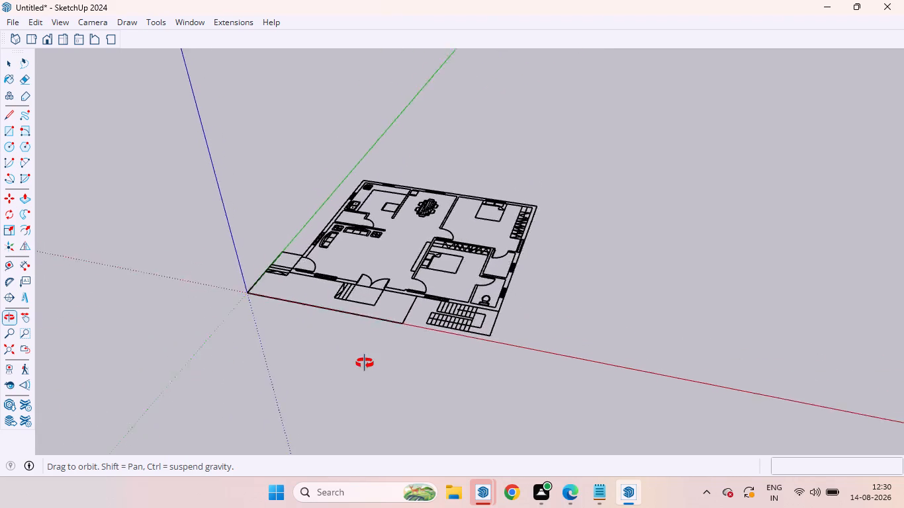
pyautogui.moveTo(365, 363); pyautogui.dragTo(326, 318)
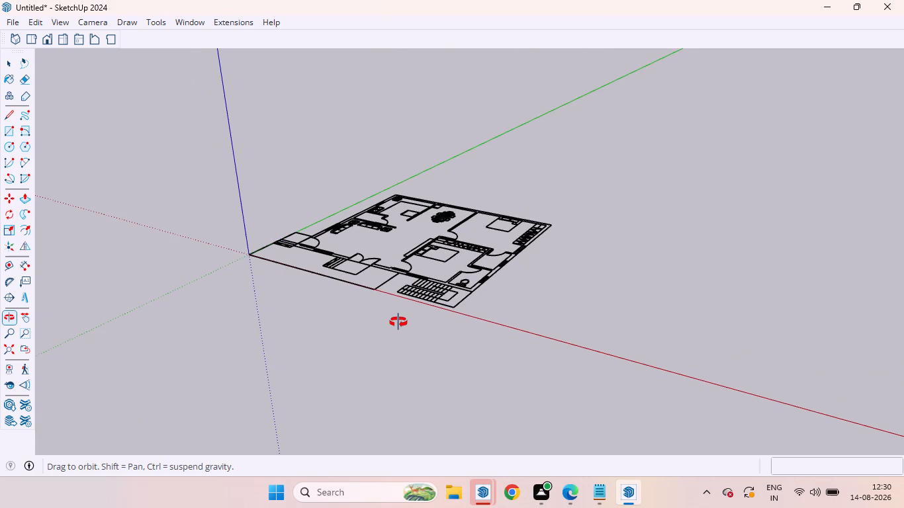
pyautogui.press('space')
pyautogui.press('space')
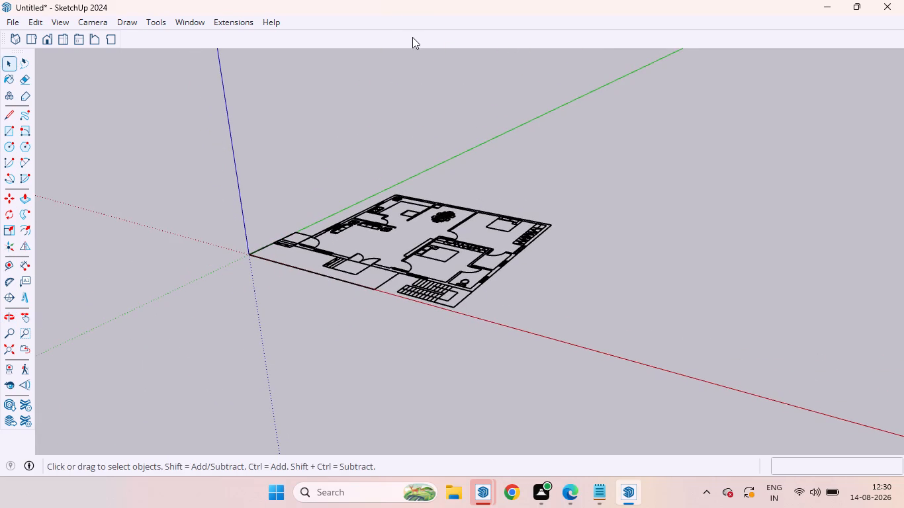
# Display the 1001bit - tools set so its building commands are available.
pyautogui.click(204, 333)
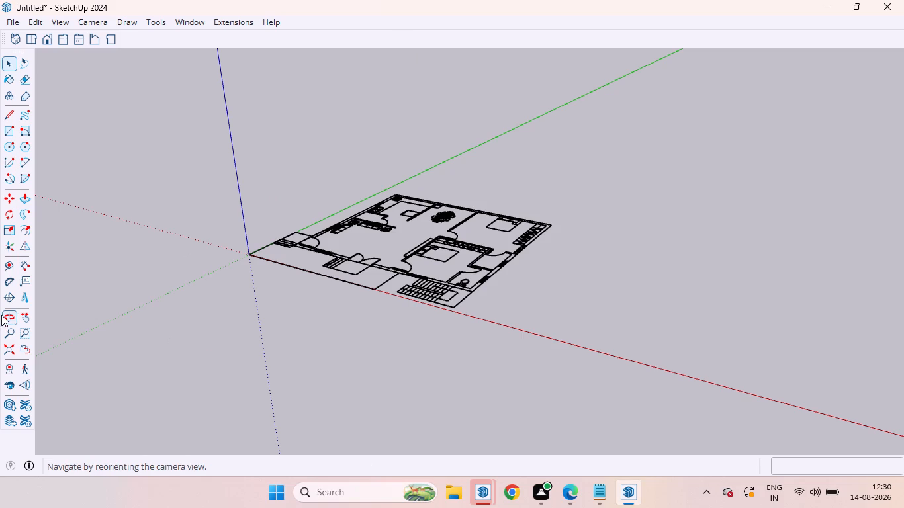
pyautogui.click(12, 314)
pyautogui.moveTo(229, 320); pyautogui.dragTo(346, 360)
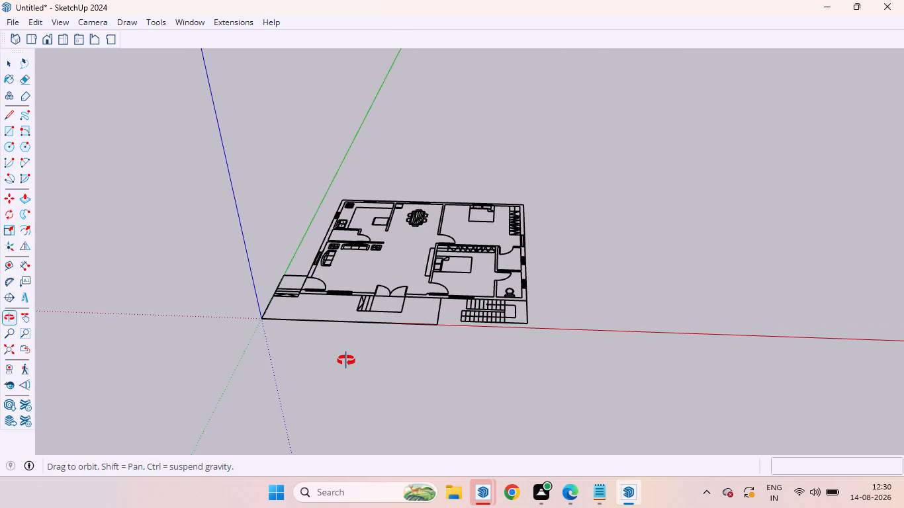
pyautogui.press('space')
pyautogui.press('space')
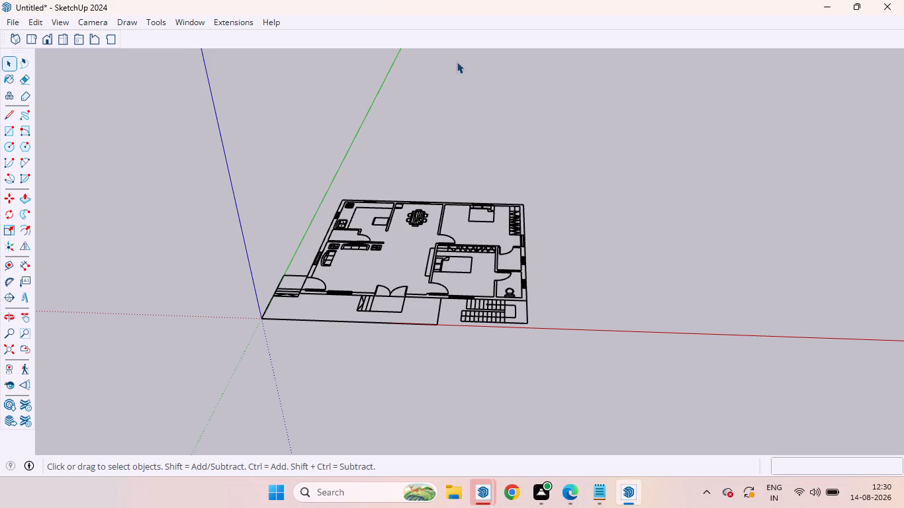
pyautogui.rightClick(430, 32)
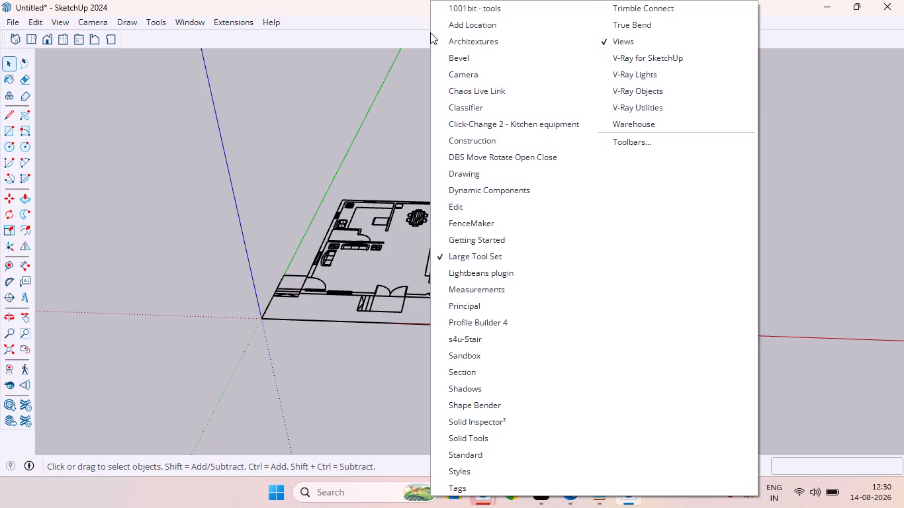
pyautogui.click(472, 3)
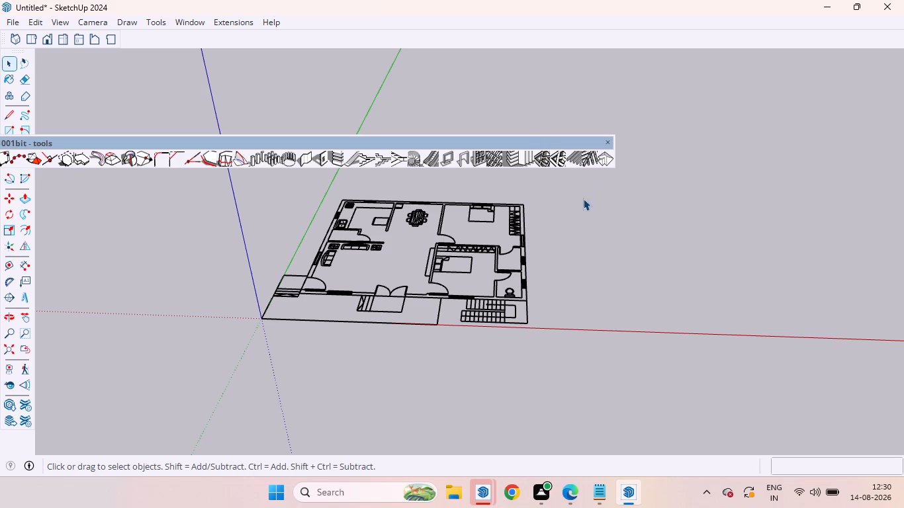
# Configure the 1001bit vertical wall with a thickness of 9" and a height of 10'.
pyautogui.click(309, 160)
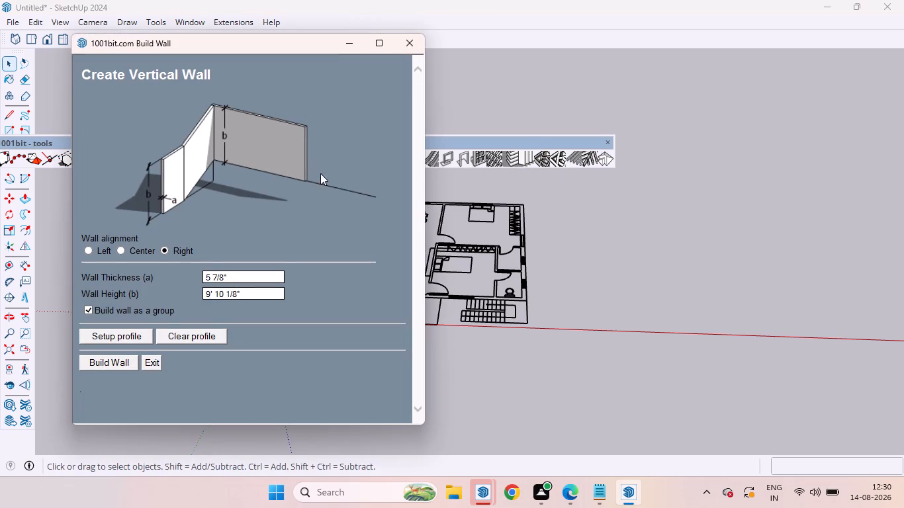
pyautogui.click(253, 280)
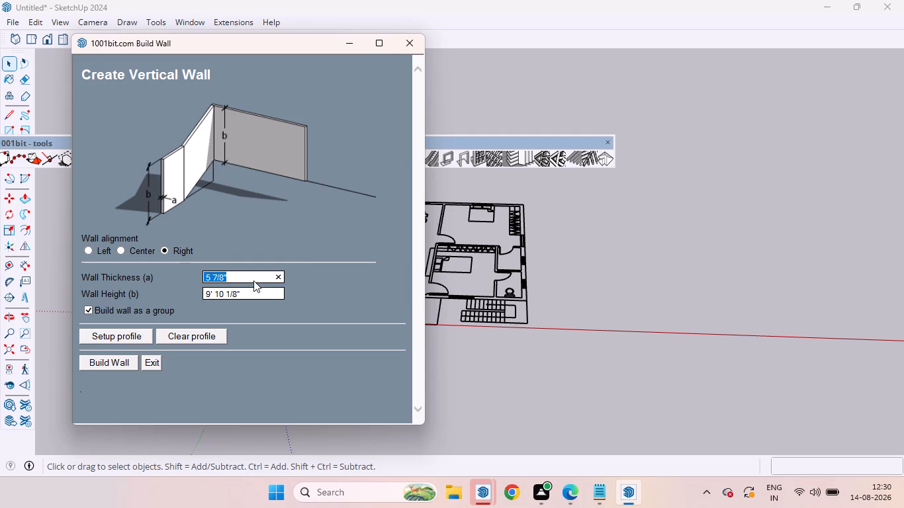
pyautogui.press('BackSpace')
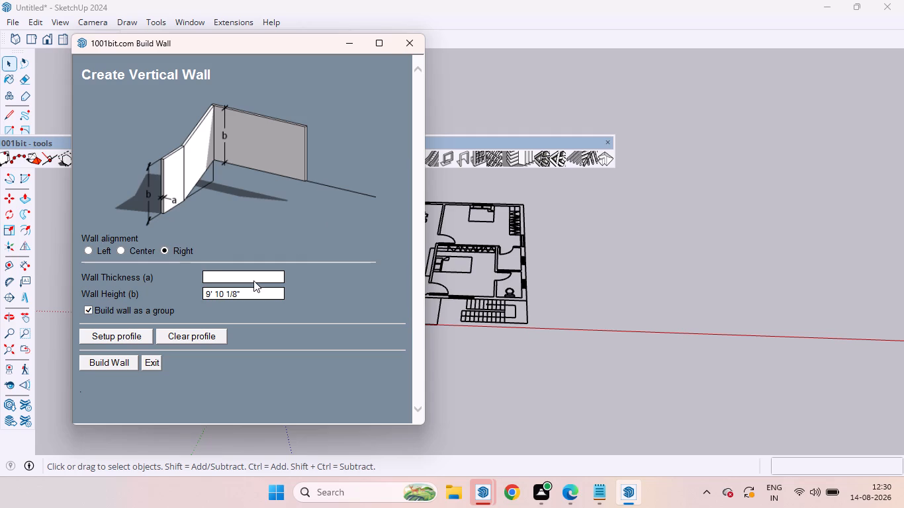
pyautogui.press('9')
pyautogui.hotkey('shift', '"')
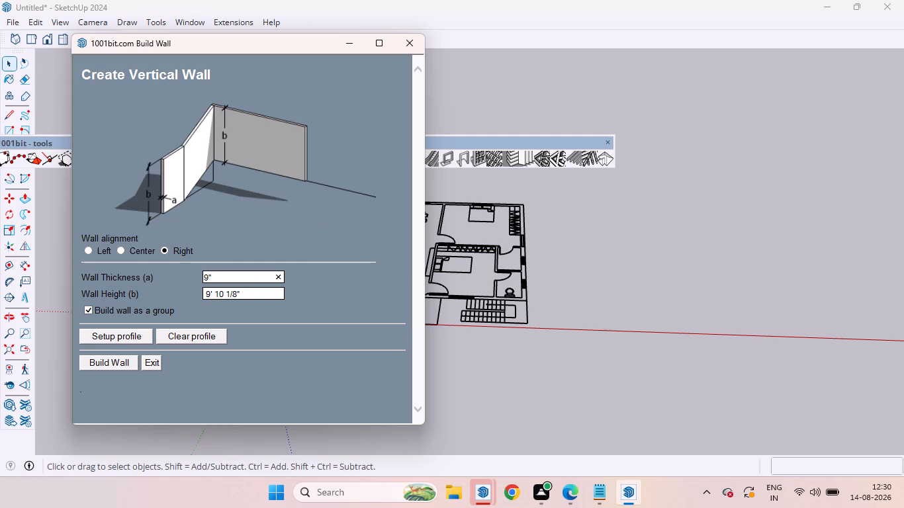
pyautogui.click(253, 293)
pyautogui.press('BackSpace')
pyautogui.press('1')
pyautogui.write("0'")
pyautogui.click(101, 359)
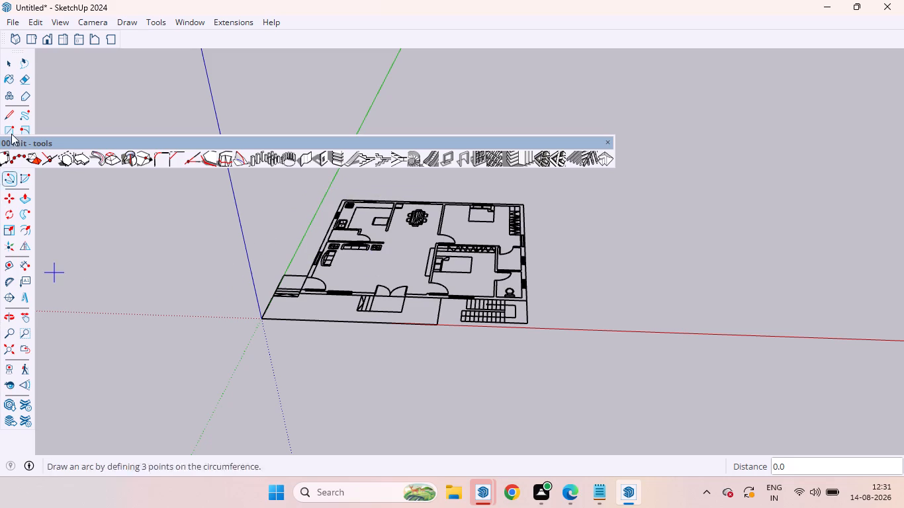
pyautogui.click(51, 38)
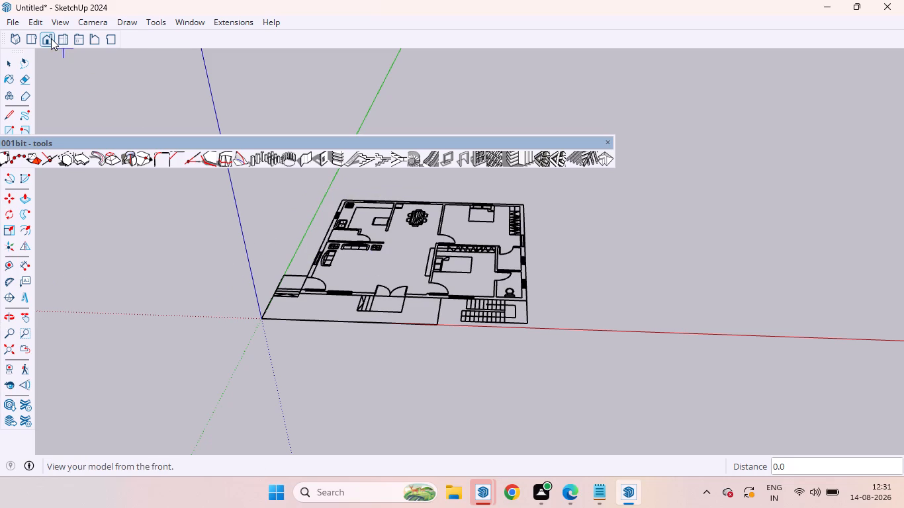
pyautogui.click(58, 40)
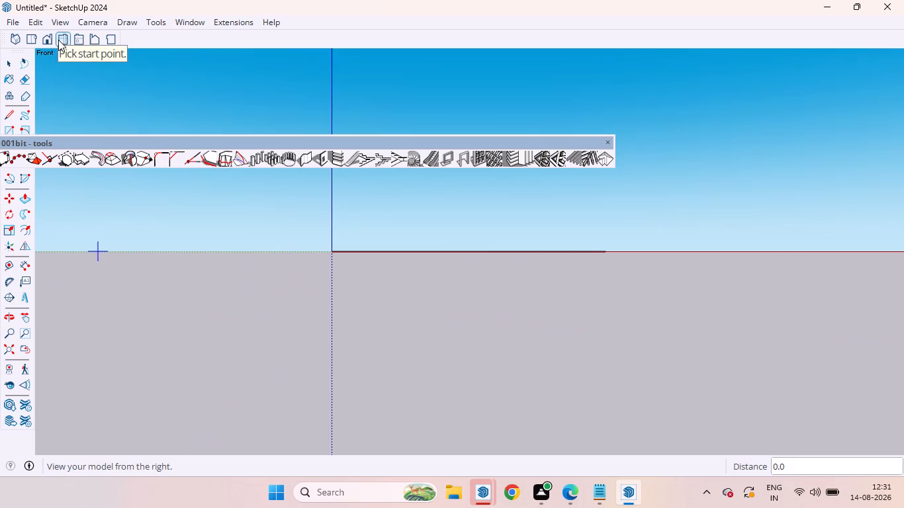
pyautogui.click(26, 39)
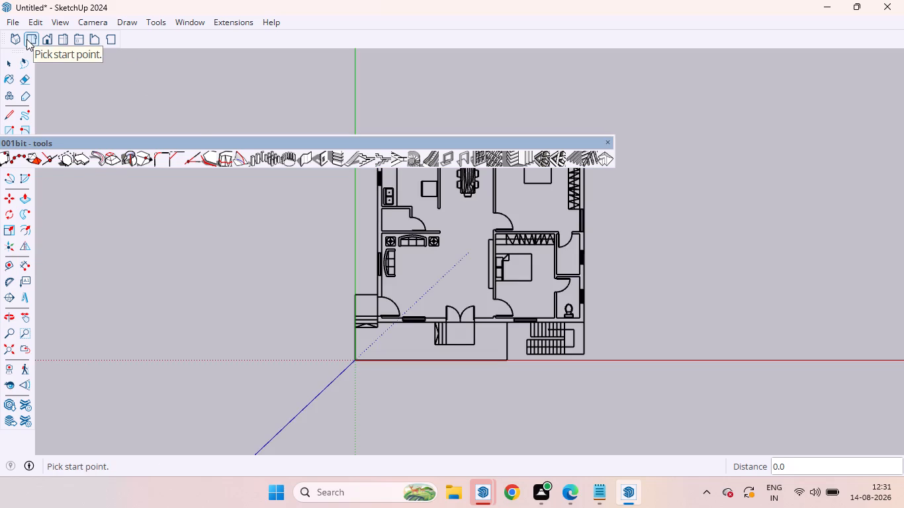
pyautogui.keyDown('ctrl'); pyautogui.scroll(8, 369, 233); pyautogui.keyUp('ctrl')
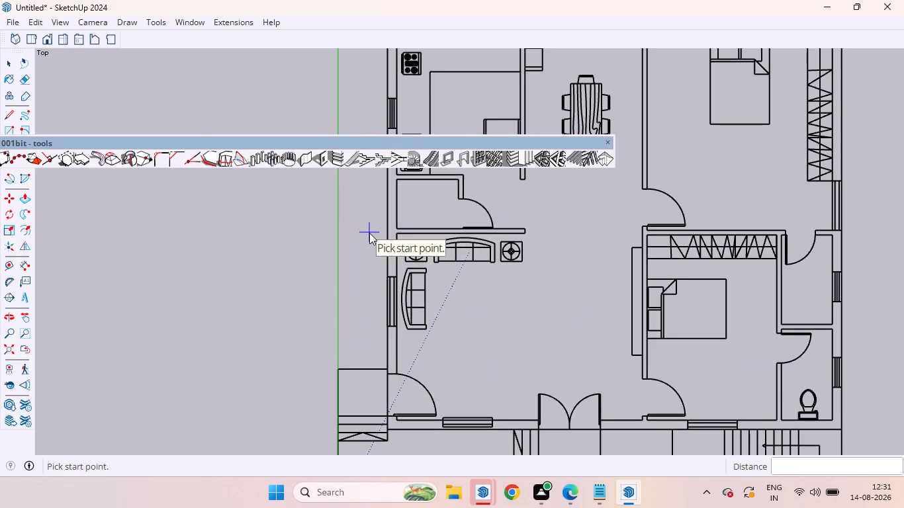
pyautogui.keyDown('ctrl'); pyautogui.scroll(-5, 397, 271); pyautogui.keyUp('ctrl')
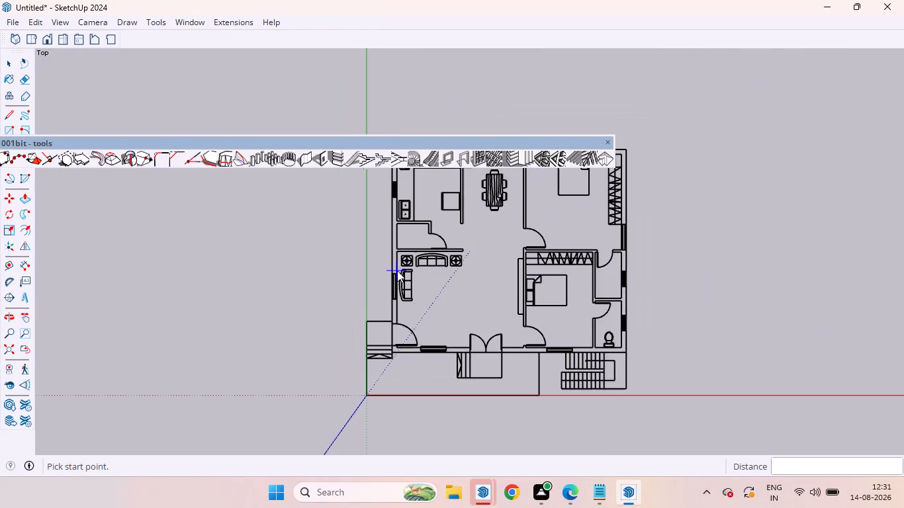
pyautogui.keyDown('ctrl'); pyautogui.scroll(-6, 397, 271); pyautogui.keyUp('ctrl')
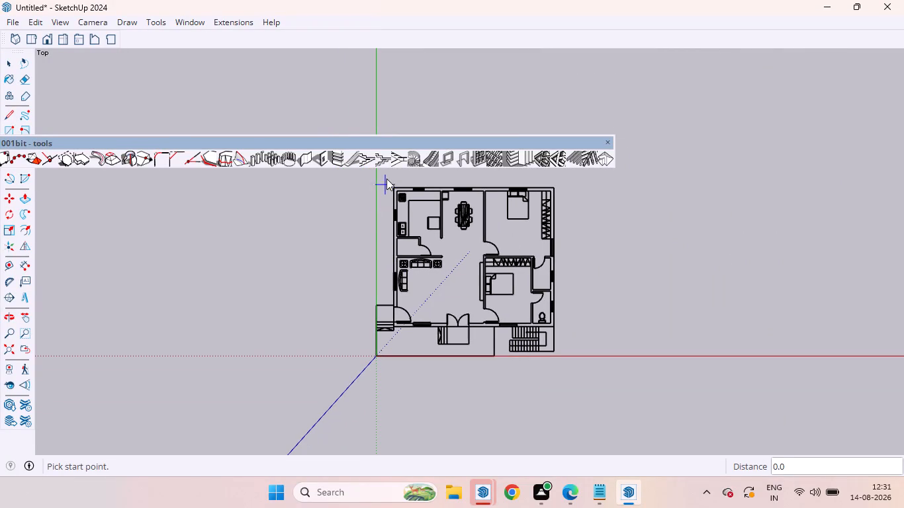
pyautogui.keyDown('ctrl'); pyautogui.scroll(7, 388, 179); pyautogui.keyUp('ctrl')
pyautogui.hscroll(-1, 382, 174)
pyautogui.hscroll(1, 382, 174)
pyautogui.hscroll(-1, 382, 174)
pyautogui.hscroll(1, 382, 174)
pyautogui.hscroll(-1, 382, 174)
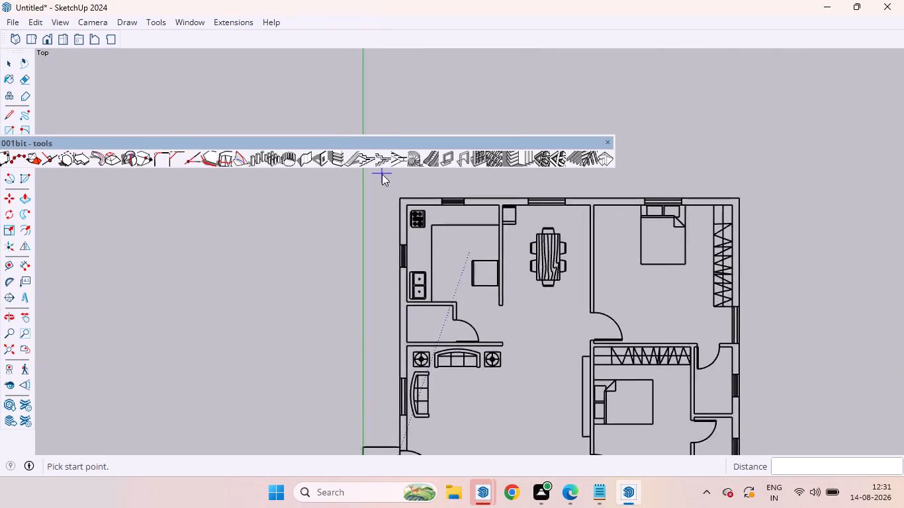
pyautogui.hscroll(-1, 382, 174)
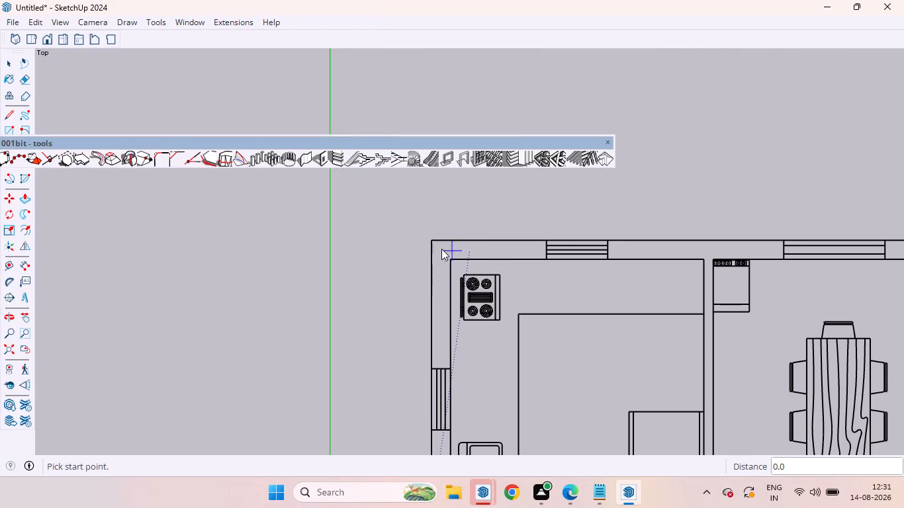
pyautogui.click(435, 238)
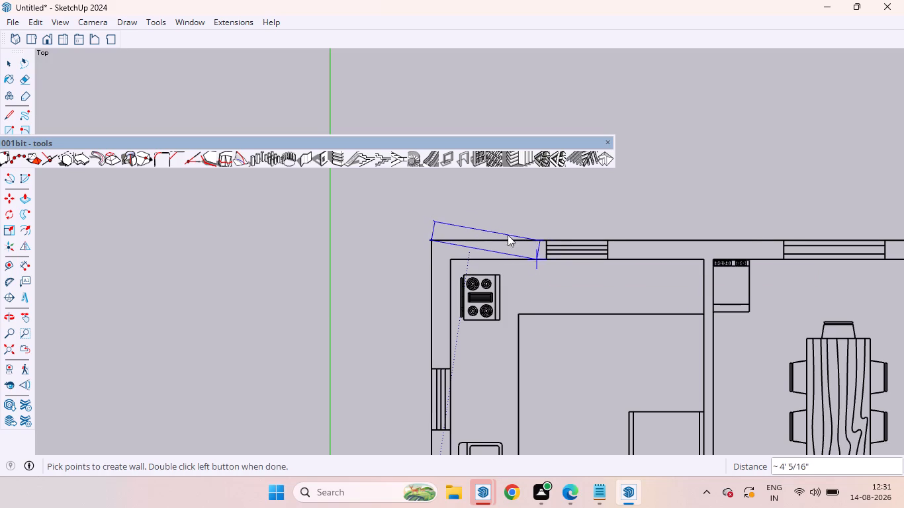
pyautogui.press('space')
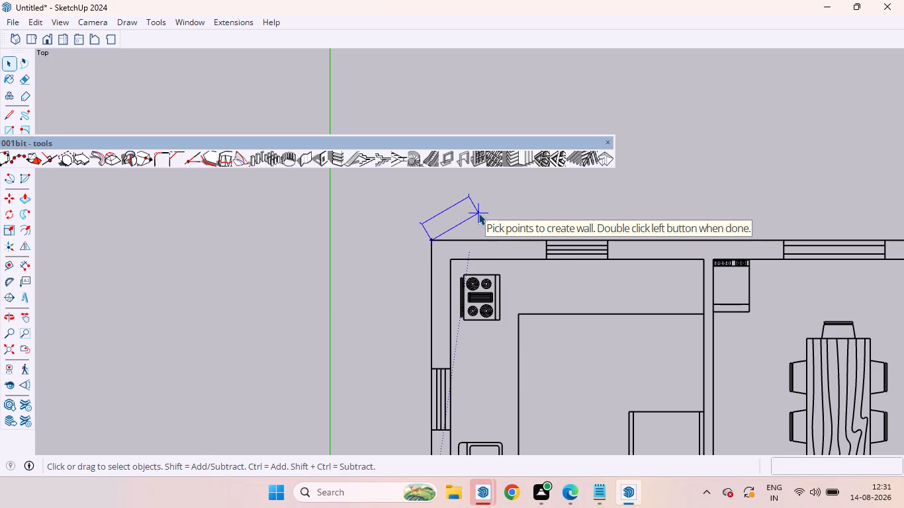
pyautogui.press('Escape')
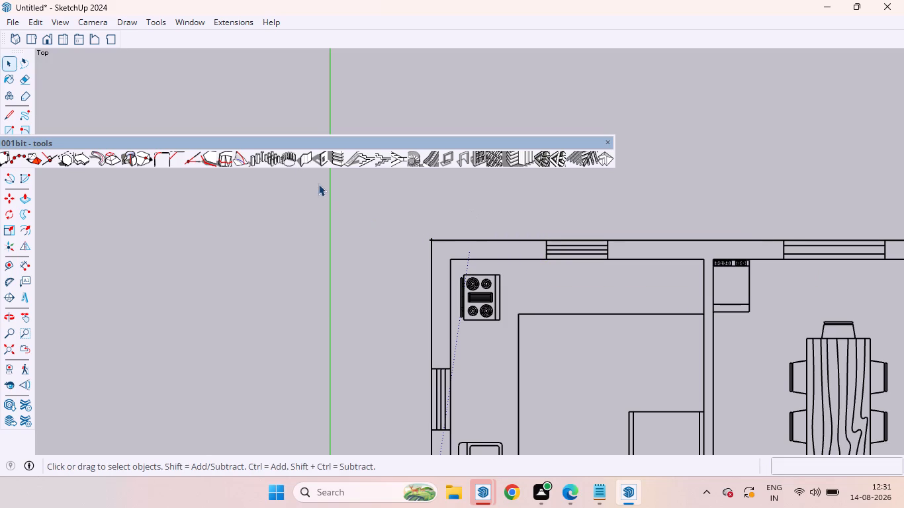
# Change the 1001bit vertical wall's alignment to Left.
pyautogui.click(299, 165)
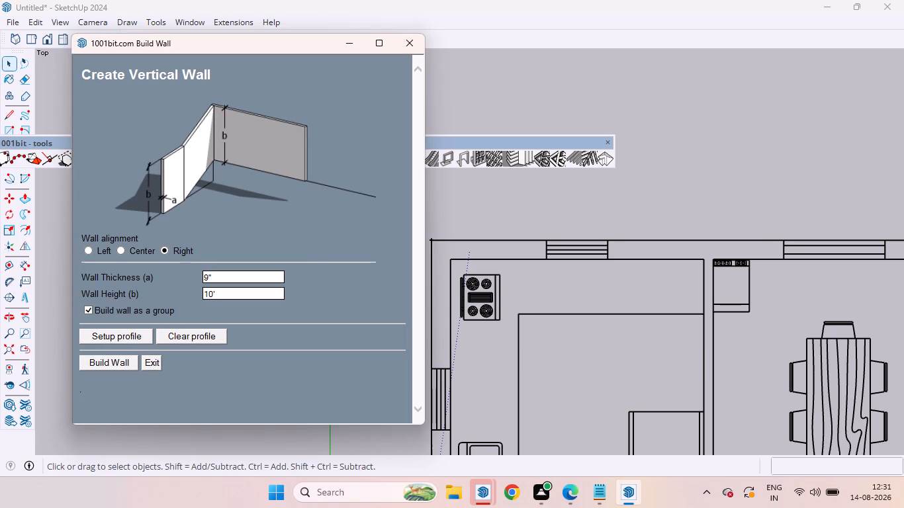
pyautogui.click(87, 251)
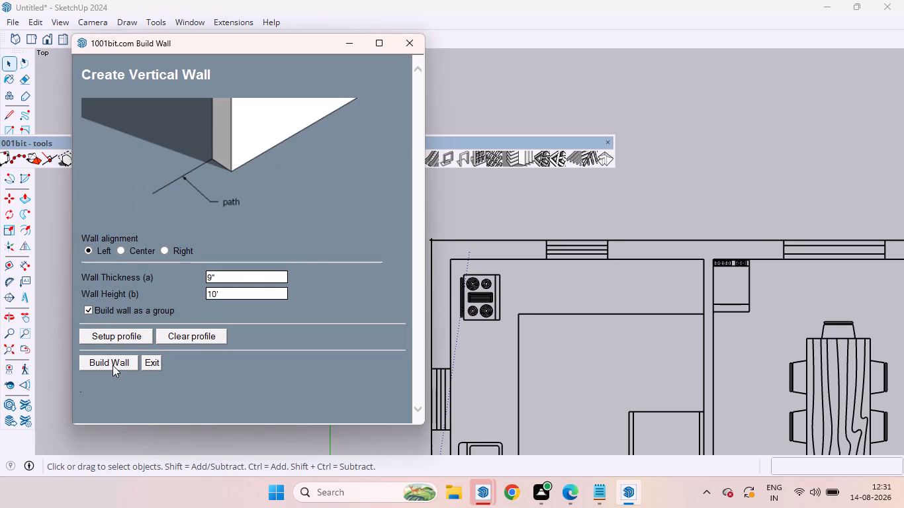
pyautogui.click(113, 365)
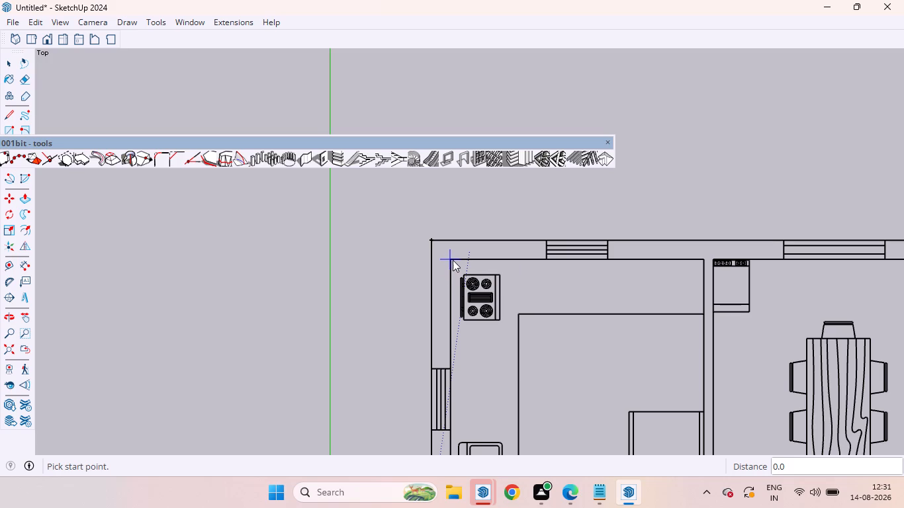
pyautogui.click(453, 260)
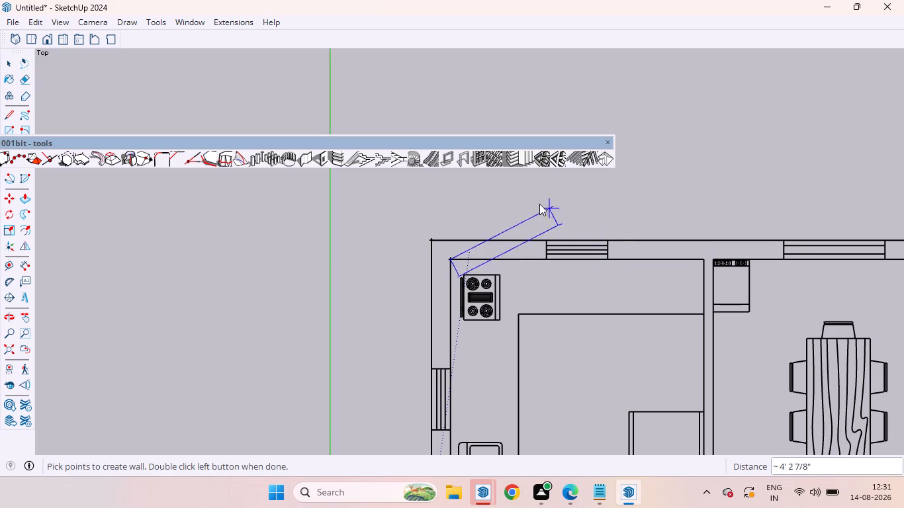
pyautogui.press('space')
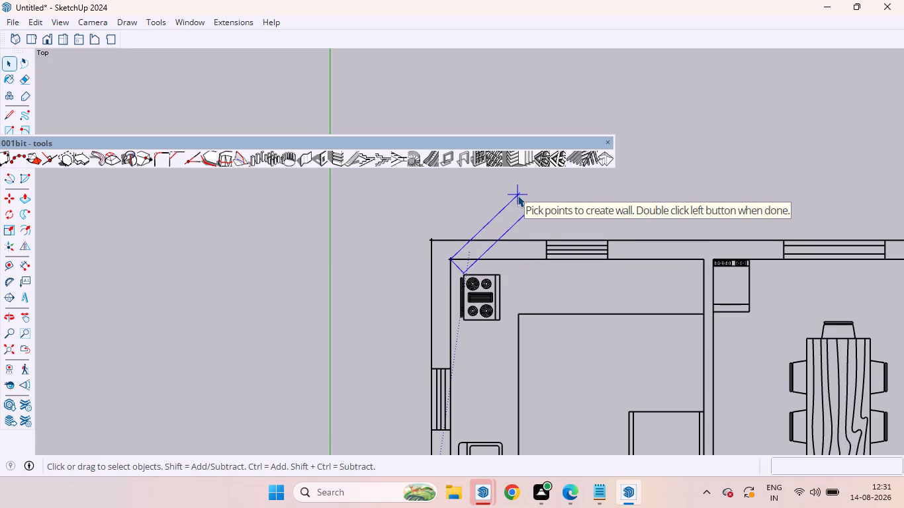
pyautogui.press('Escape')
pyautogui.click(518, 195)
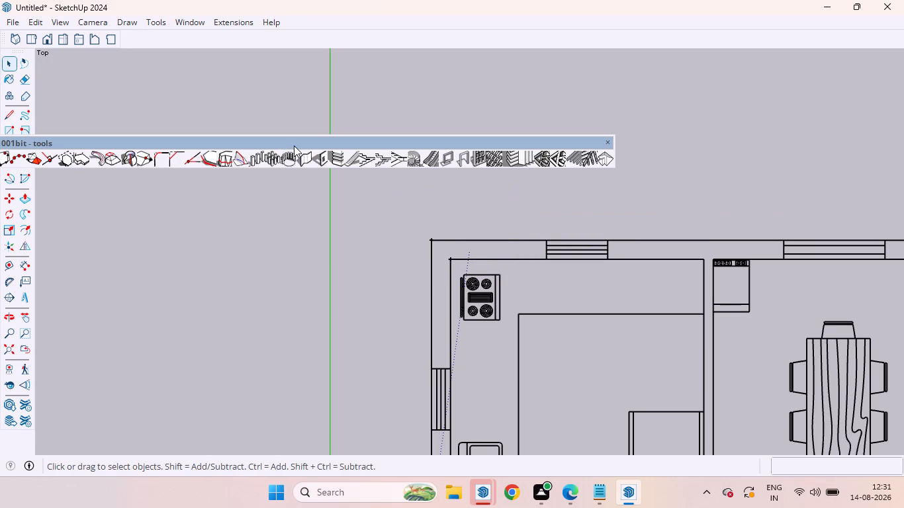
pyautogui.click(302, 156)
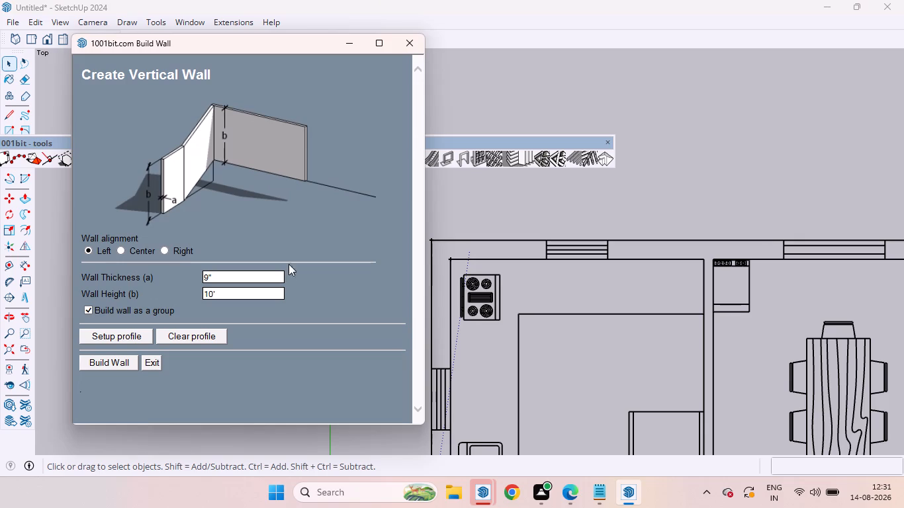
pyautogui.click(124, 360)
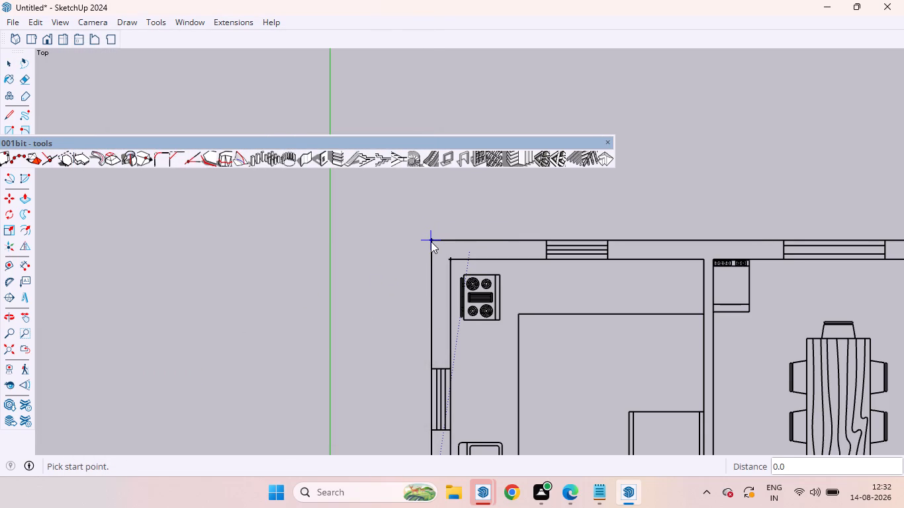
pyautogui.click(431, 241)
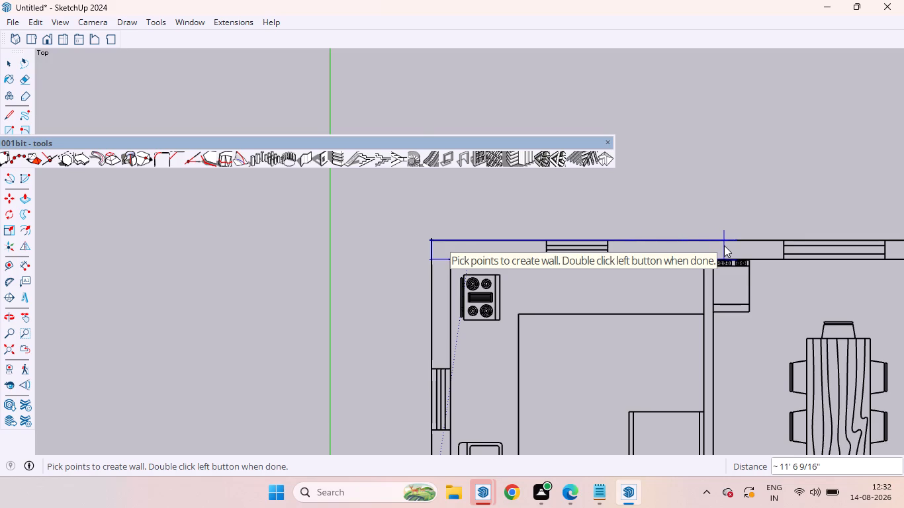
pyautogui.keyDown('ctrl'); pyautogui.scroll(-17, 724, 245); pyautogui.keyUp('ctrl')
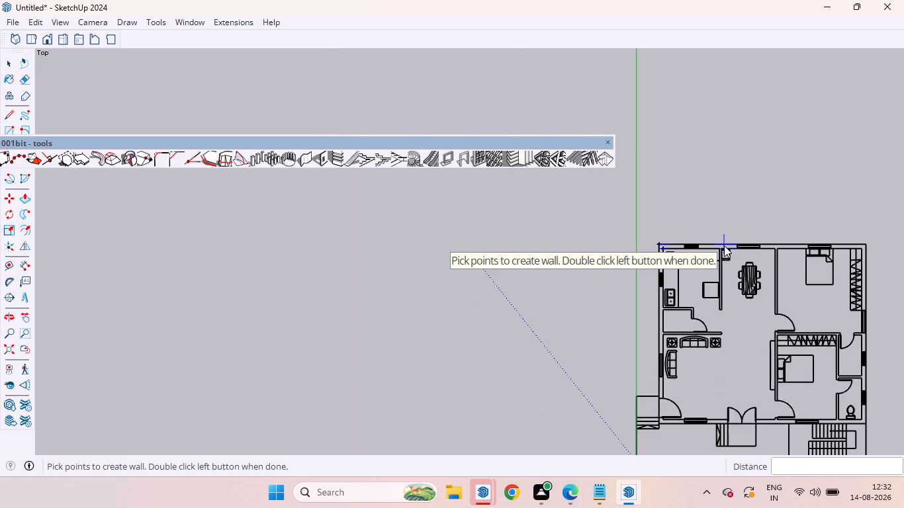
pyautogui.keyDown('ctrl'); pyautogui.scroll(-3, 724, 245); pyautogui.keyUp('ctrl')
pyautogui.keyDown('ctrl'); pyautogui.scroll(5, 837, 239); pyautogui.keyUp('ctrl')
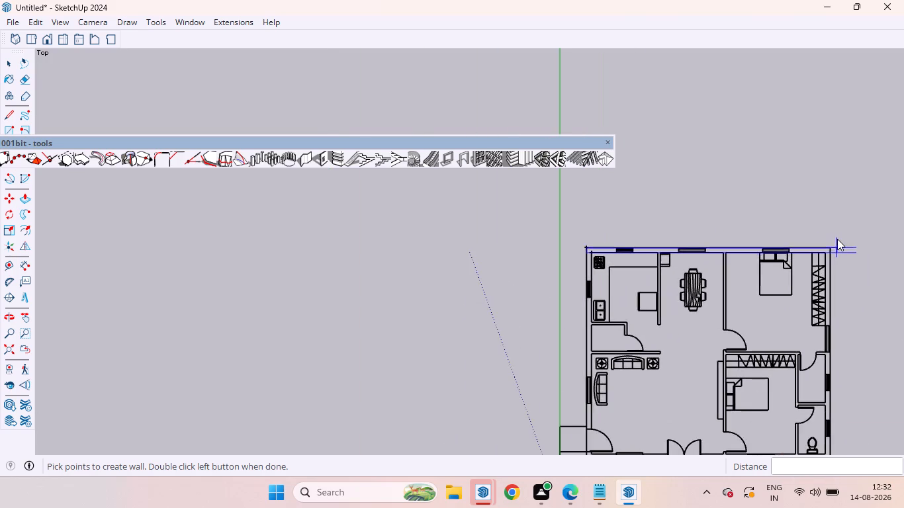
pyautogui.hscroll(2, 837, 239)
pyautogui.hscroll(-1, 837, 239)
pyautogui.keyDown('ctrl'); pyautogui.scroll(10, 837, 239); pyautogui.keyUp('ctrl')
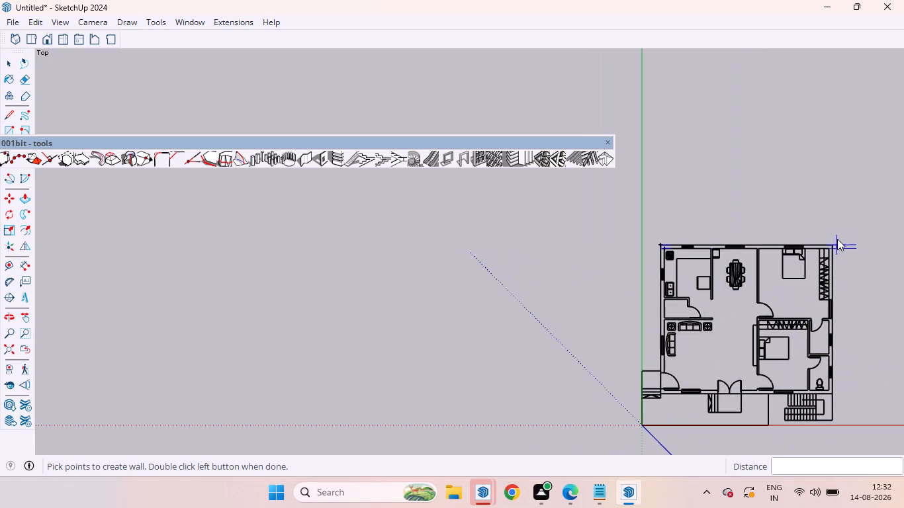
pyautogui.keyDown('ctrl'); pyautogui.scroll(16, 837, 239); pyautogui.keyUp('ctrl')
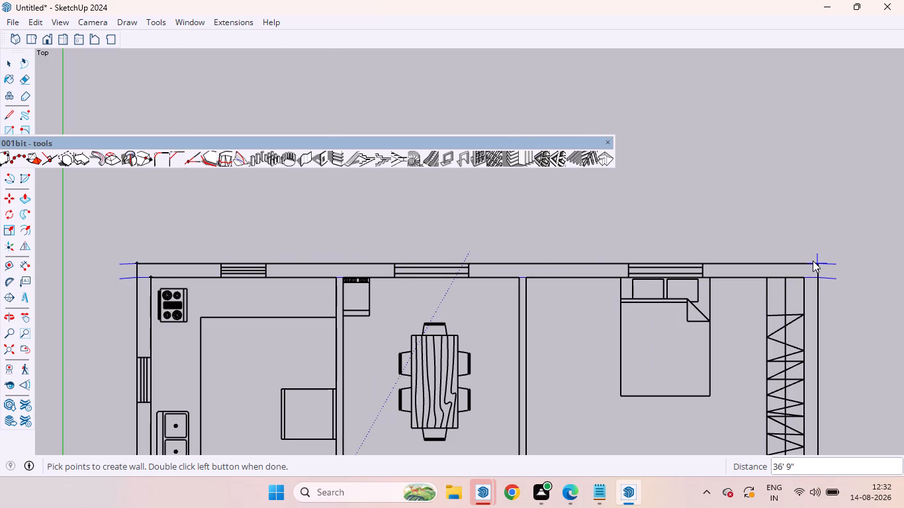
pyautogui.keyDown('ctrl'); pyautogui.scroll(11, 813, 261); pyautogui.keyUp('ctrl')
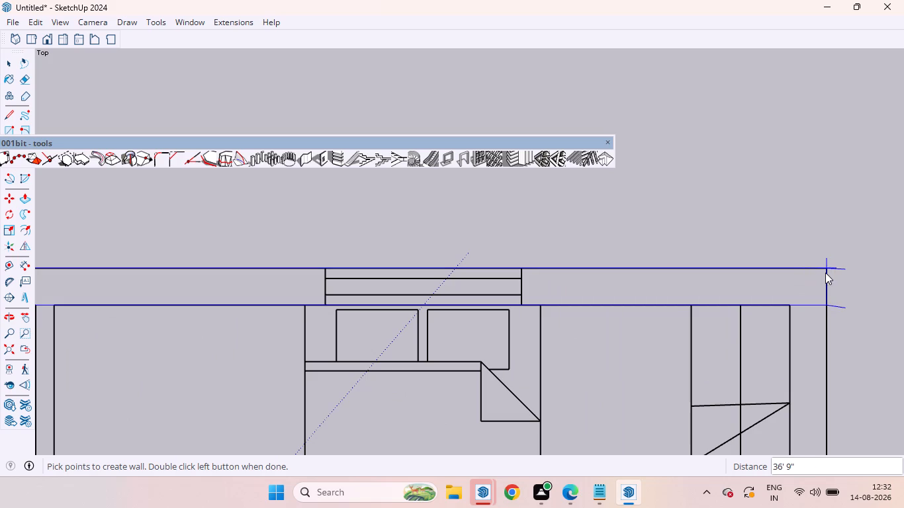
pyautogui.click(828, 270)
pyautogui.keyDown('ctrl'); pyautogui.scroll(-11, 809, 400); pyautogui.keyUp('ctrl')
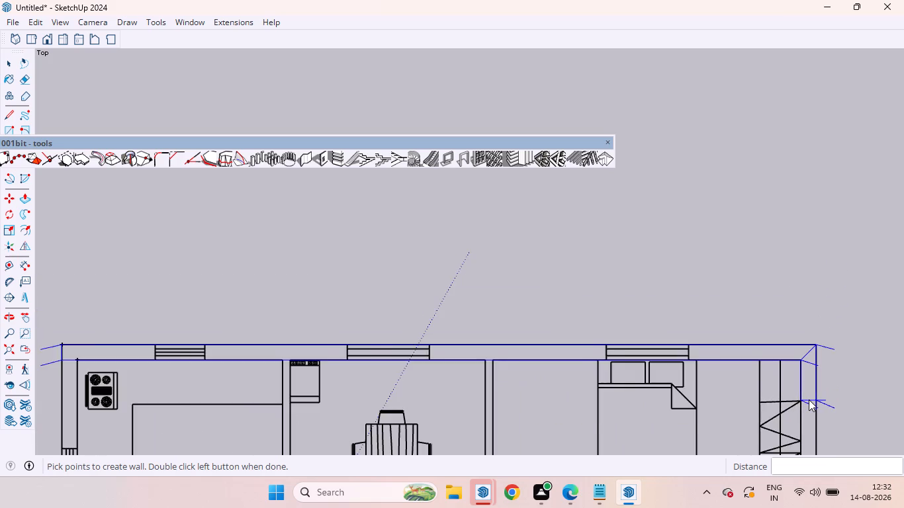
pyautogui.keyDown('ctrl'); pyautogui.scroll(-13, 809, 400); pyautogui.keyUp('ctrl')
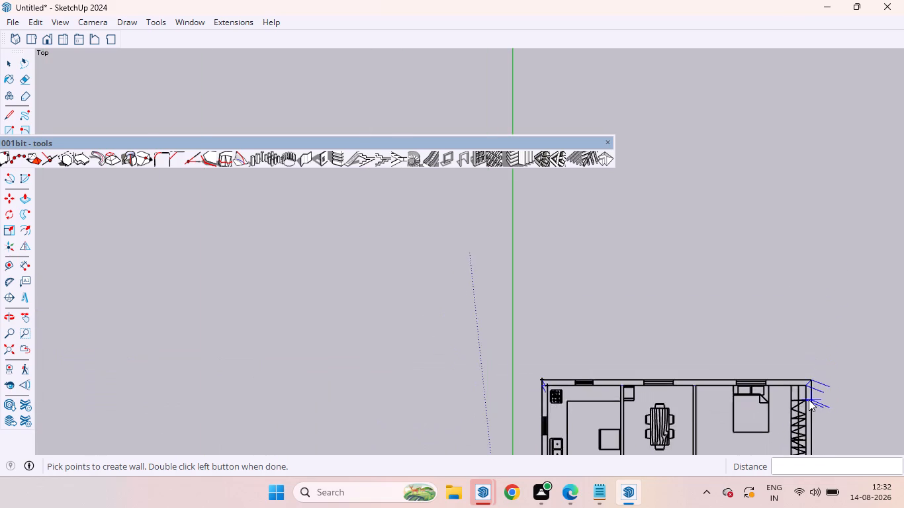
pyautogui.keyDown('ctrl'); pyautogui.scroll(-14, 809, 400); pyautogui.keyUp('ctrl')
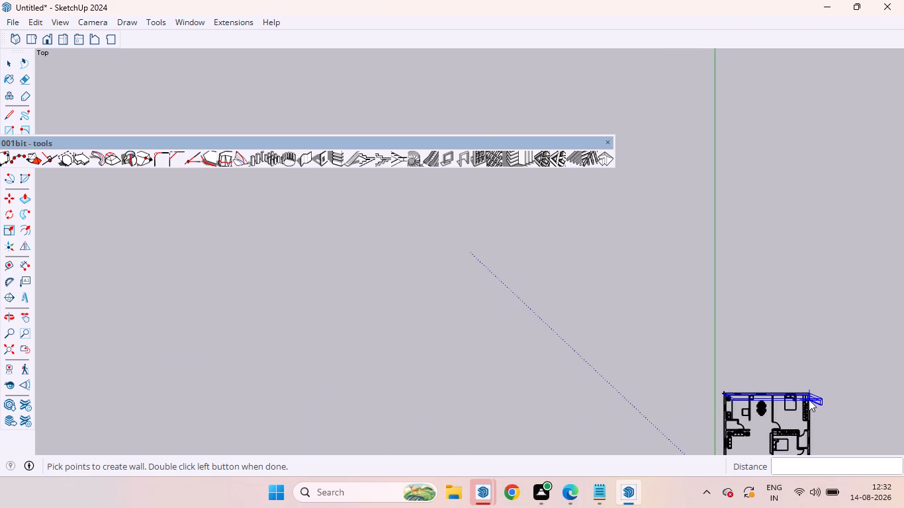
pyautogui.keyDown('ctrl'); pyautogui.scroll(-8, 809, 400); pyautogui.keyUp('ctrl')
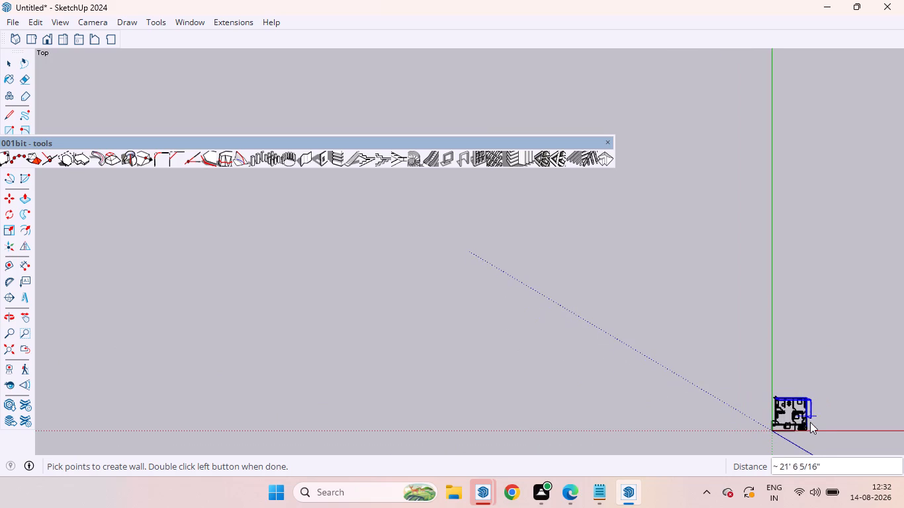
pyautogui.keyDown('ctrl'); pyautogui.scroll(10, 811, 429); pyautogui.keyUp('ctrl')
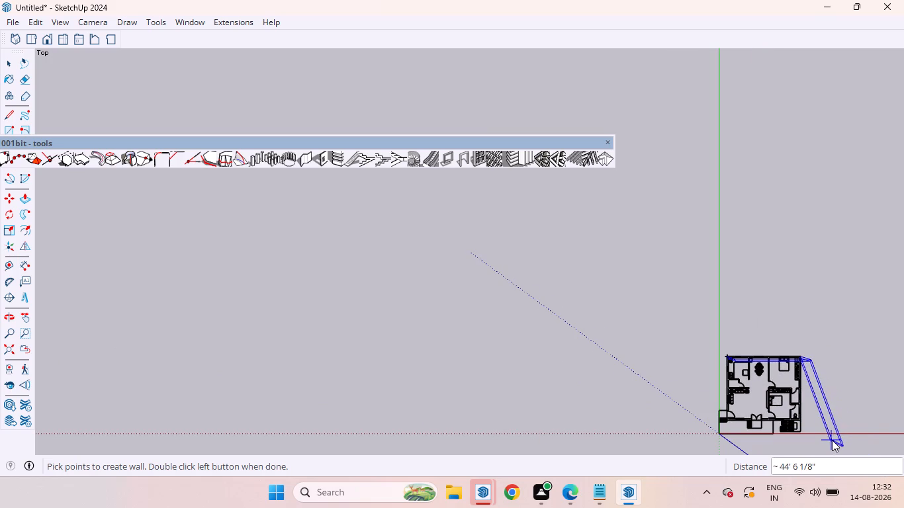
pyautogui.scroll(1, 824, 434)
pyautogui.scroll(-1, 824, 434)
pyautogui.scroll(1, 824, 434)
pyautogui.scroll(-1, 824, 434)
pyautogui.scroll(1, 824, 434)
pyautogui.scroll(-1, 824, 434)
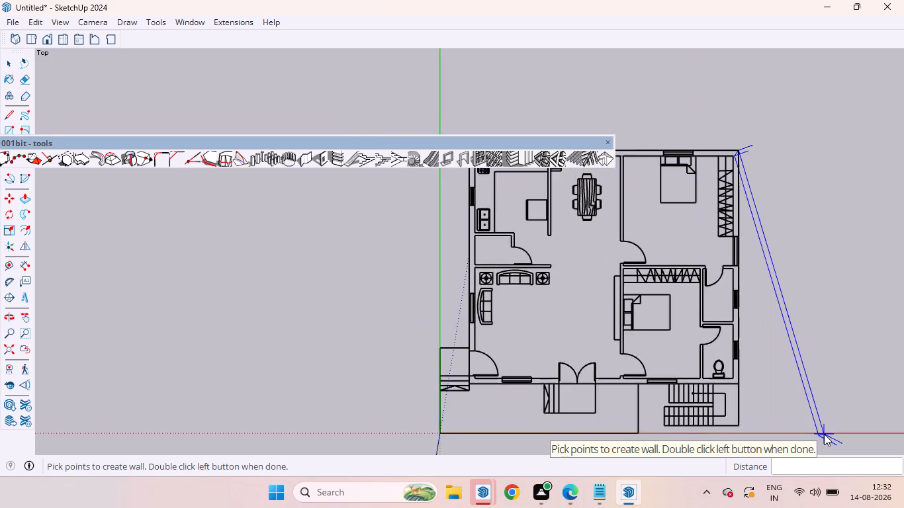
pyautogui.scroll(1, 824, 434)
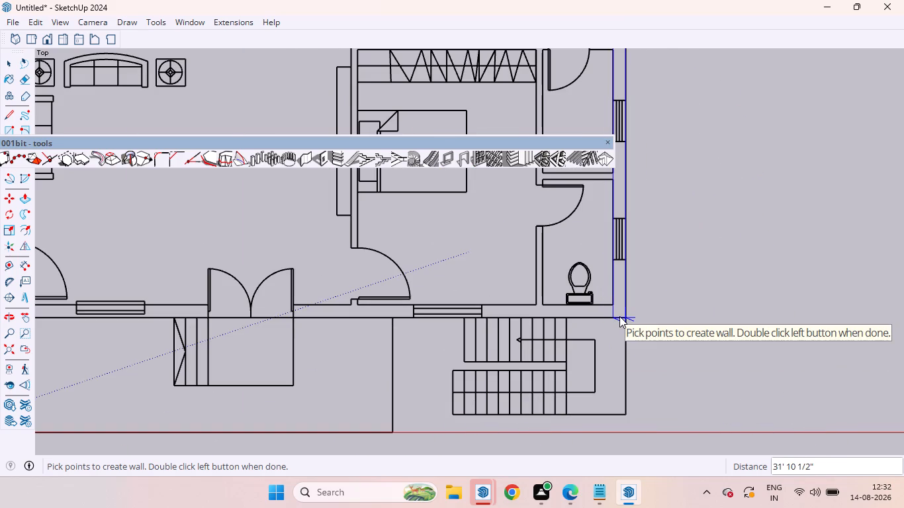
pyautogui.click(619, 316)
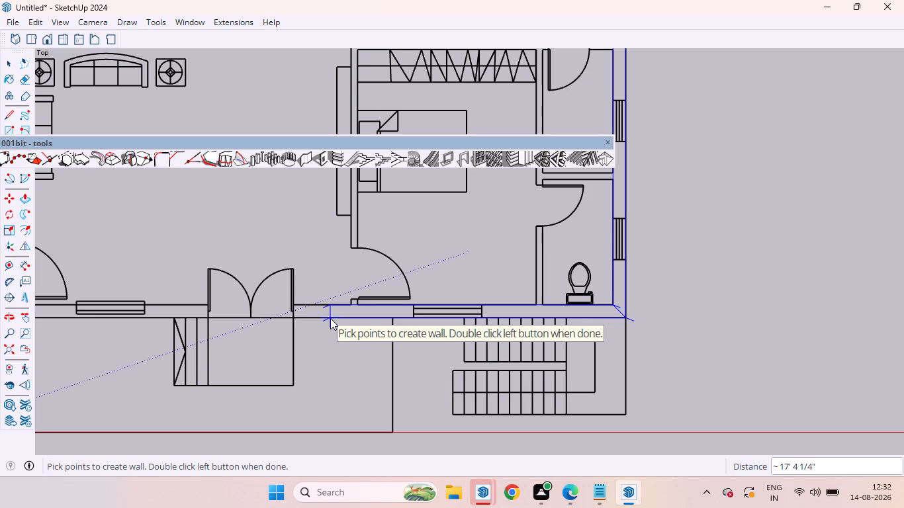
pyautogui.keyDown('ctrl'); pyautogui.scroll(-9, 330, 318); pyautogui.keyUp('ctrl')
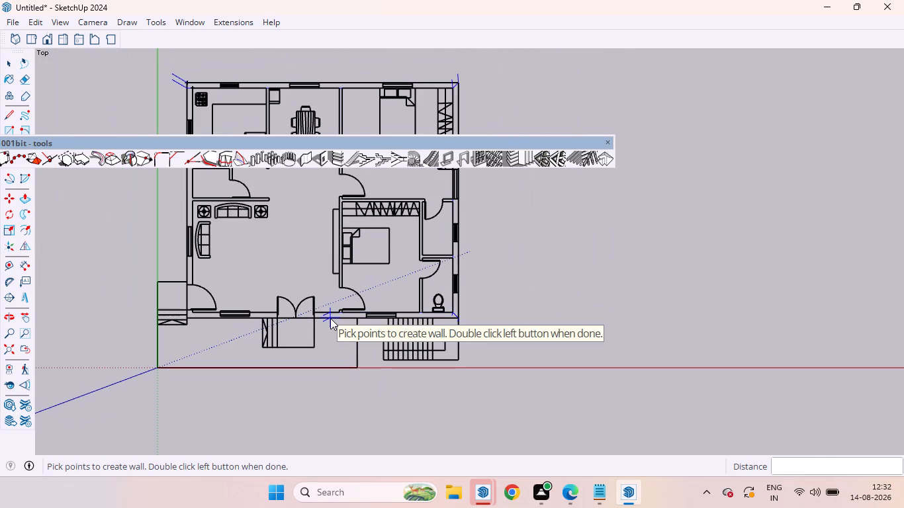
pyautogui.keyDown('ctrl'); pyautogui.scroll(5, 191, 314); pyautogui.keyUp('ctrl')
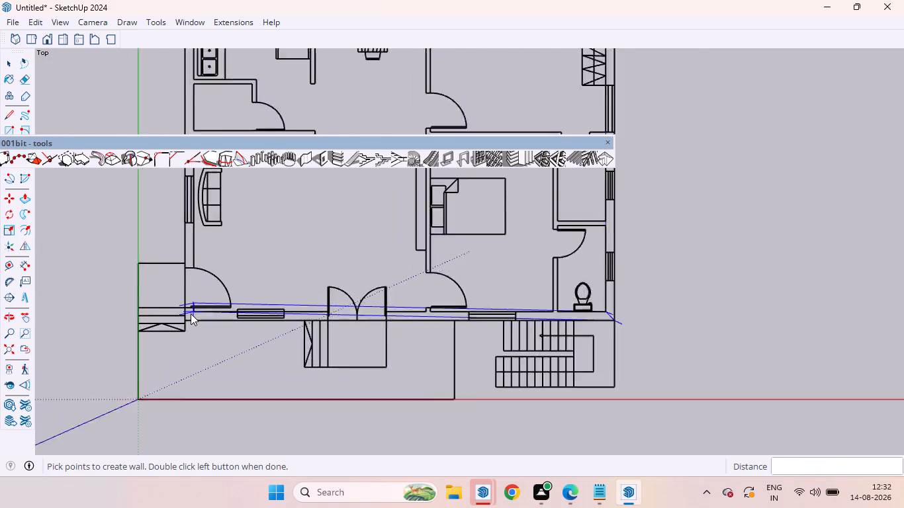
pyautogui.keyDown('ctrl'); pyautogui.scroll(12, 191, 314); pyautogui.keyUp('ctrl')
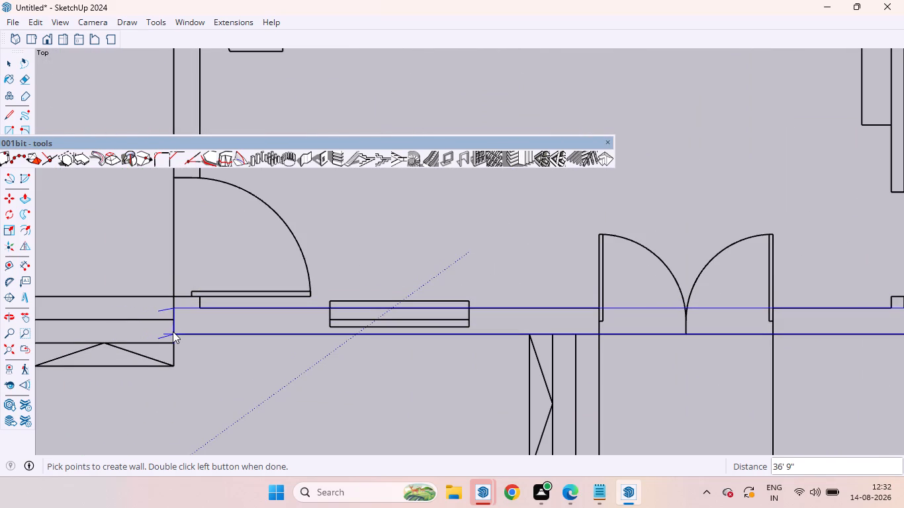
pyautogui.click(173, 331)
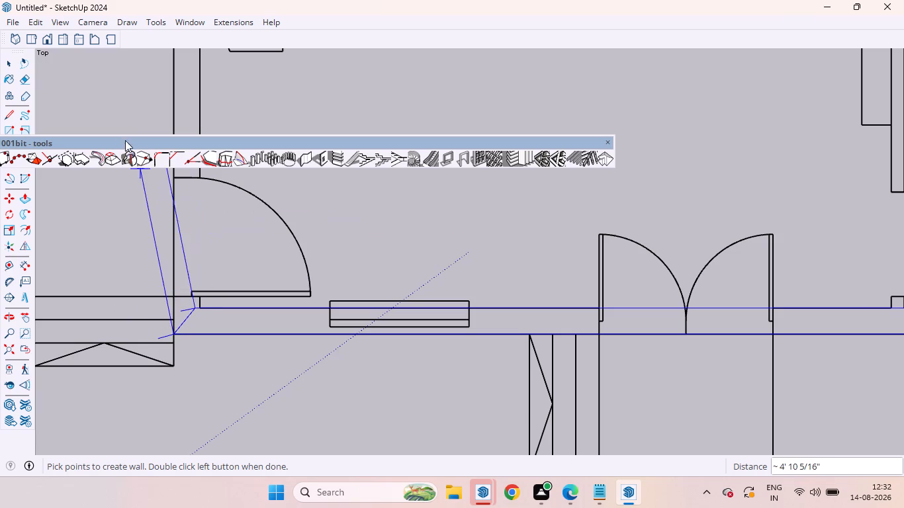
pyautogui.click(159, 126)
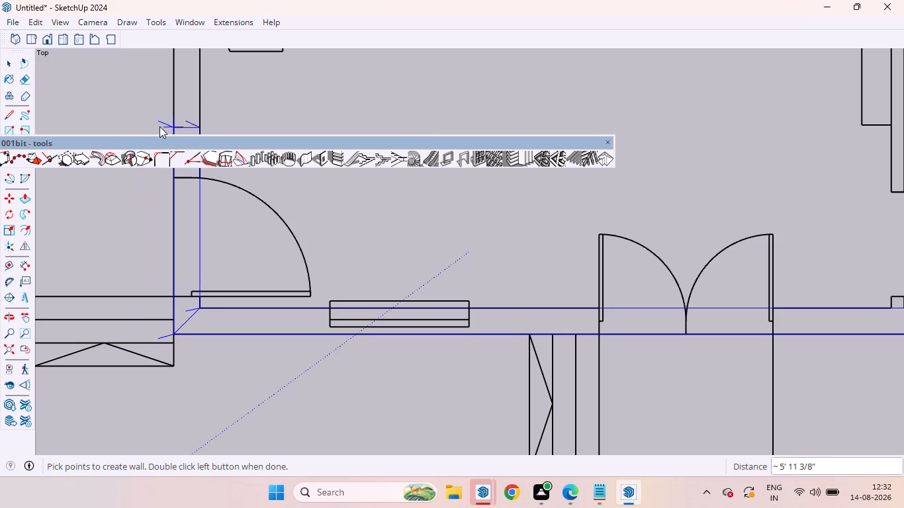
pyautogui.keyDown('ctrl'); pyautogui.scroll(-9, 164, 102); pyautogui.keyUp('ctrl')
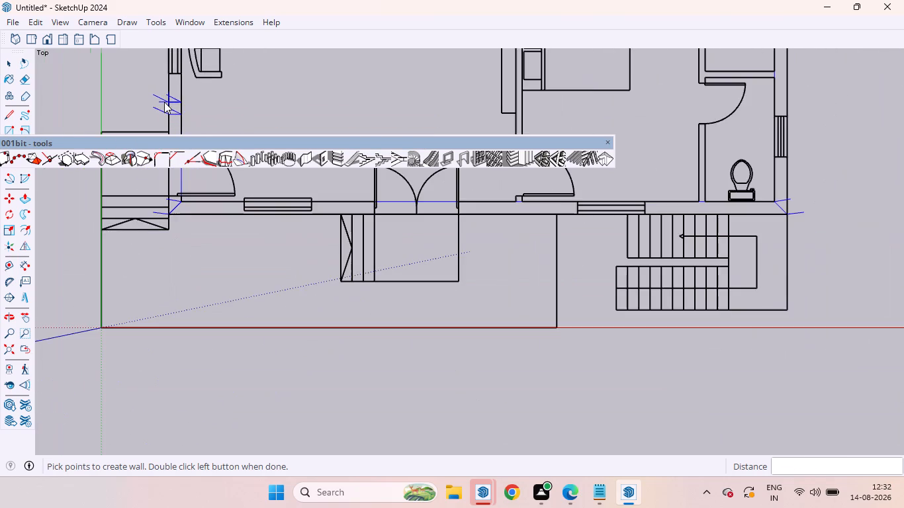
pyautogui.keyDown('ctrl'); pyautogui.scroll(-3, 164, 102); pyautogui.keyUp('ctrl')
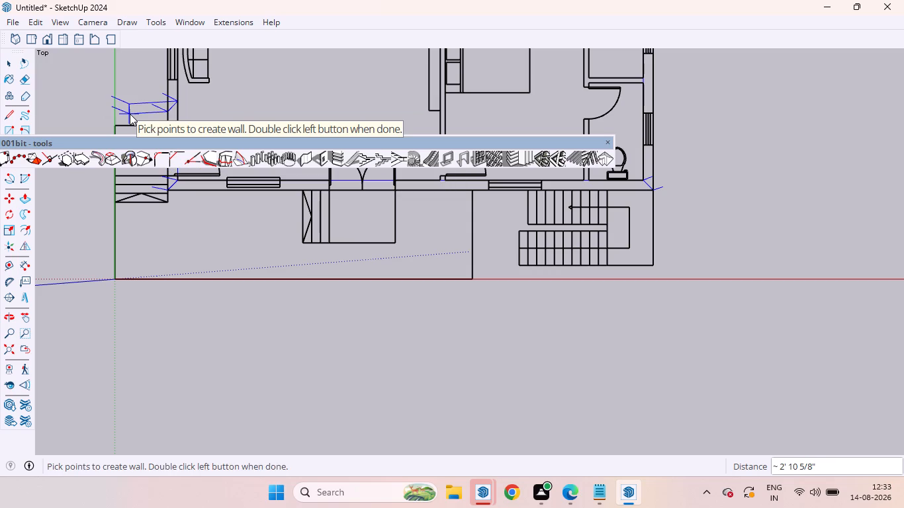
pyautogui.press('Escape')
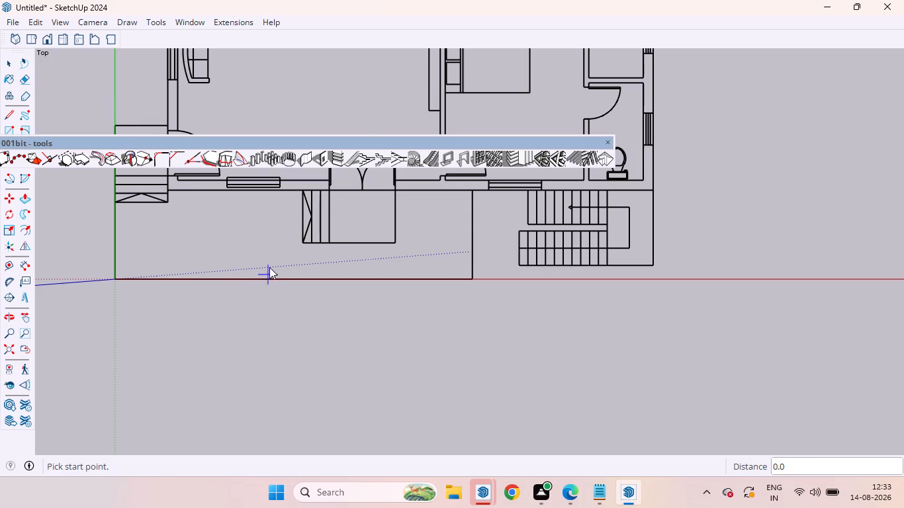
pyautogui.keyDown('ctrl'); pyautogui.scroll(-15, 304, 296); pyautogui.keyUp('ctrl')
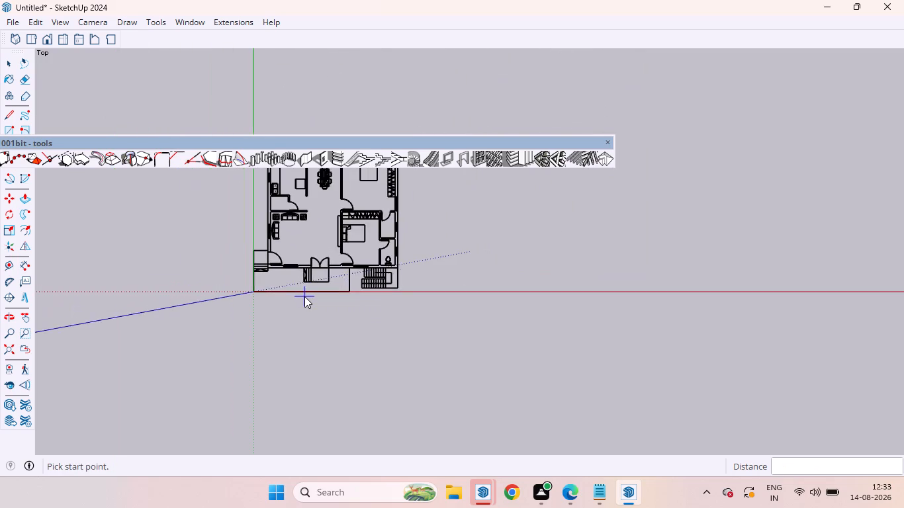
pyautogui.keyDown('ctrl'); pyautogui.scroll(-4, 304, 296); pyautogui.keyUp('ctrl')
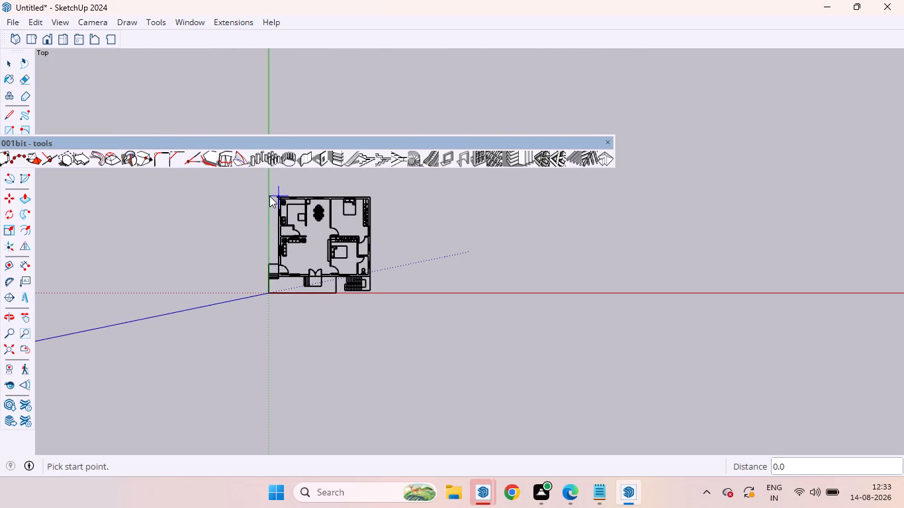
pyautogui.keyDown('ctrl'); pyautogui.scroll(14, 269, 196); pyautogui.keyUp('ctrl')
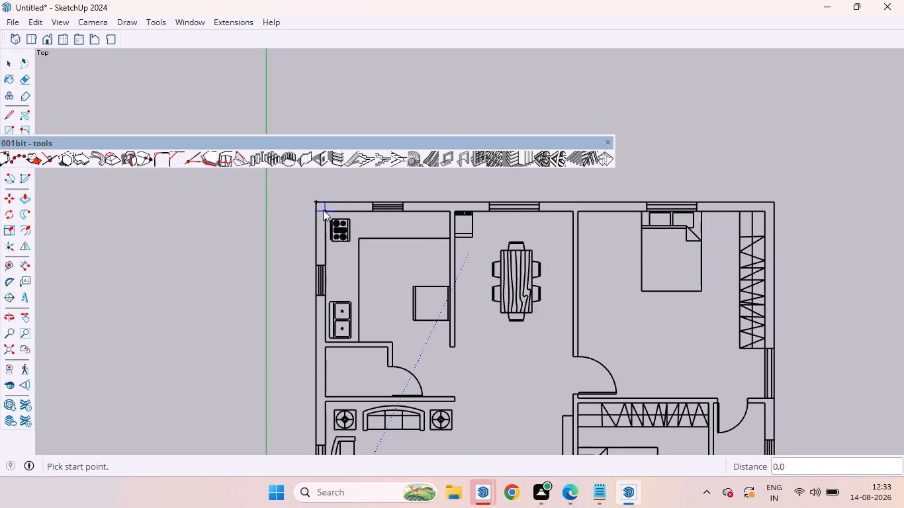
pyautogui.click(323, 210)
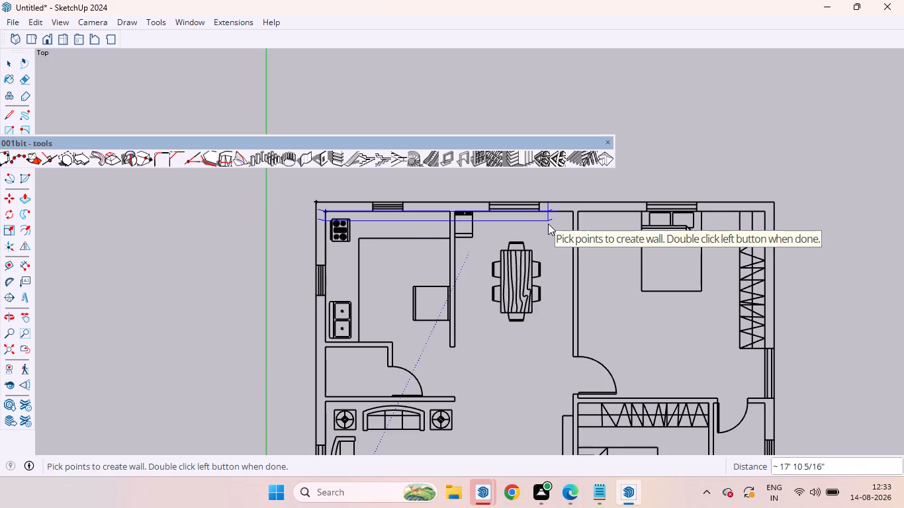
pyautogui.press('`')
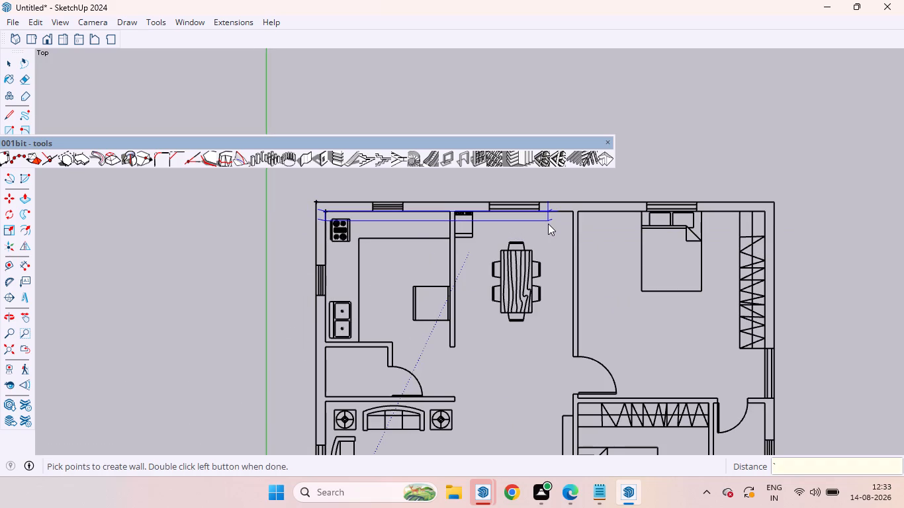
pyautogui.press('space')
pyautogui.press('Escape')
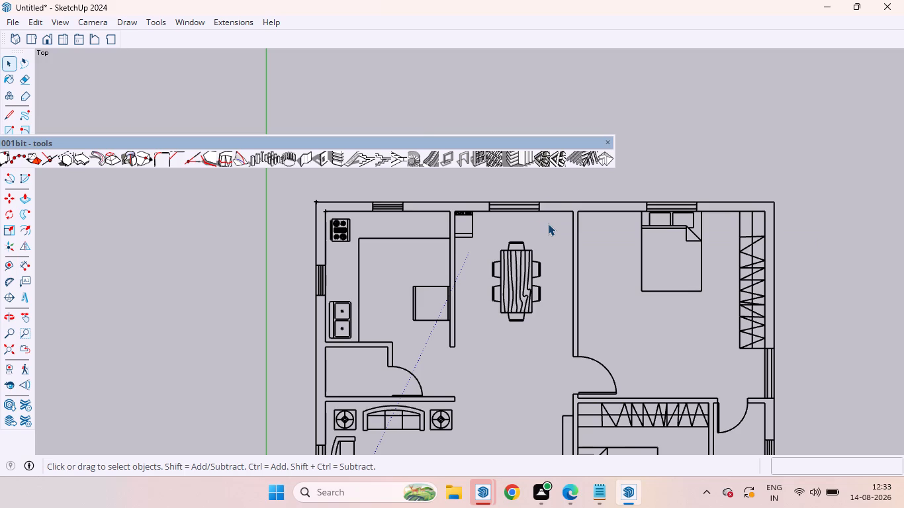
# Start the 9" thick, 10' high vertical wall at the kitchen's outer corner, tracing the 36' 9" rear side and bedroom side down to the staircase corner.
pyautogui.click(309, 165)
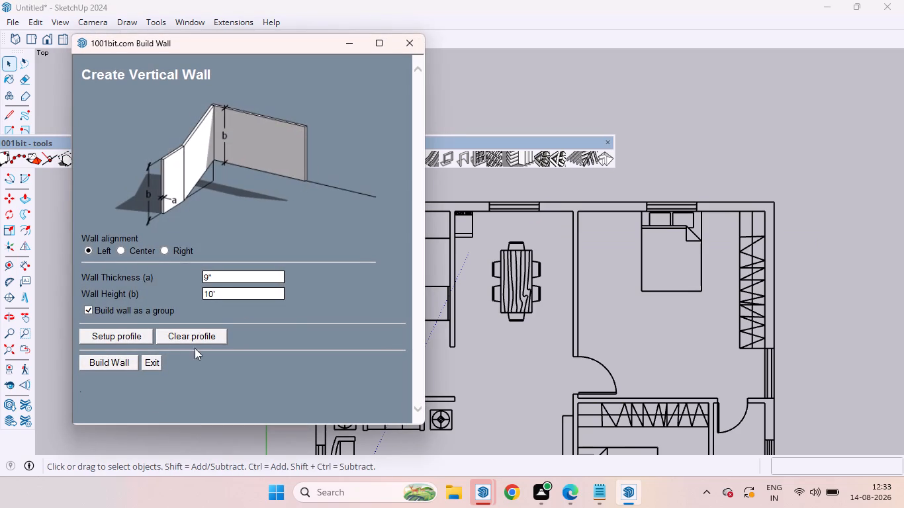
pyautogui.click(116, 363)
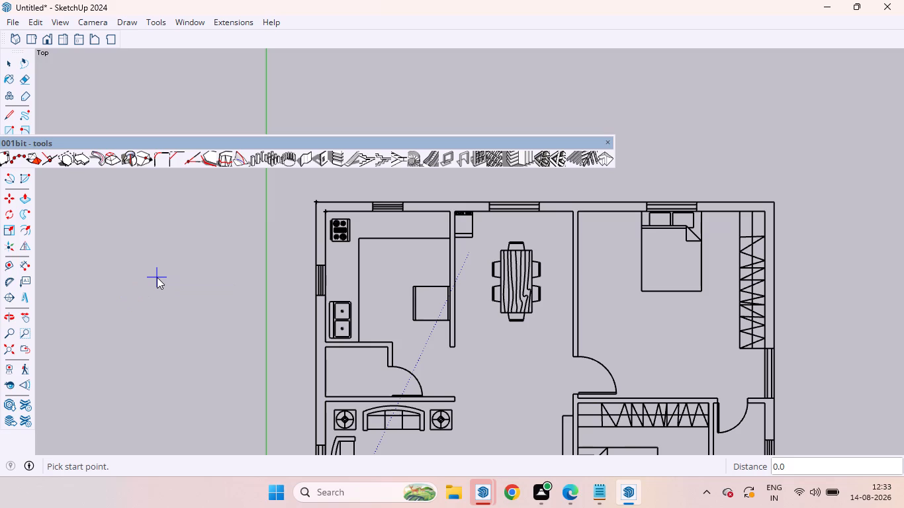
pyautogui.click(315, 199)
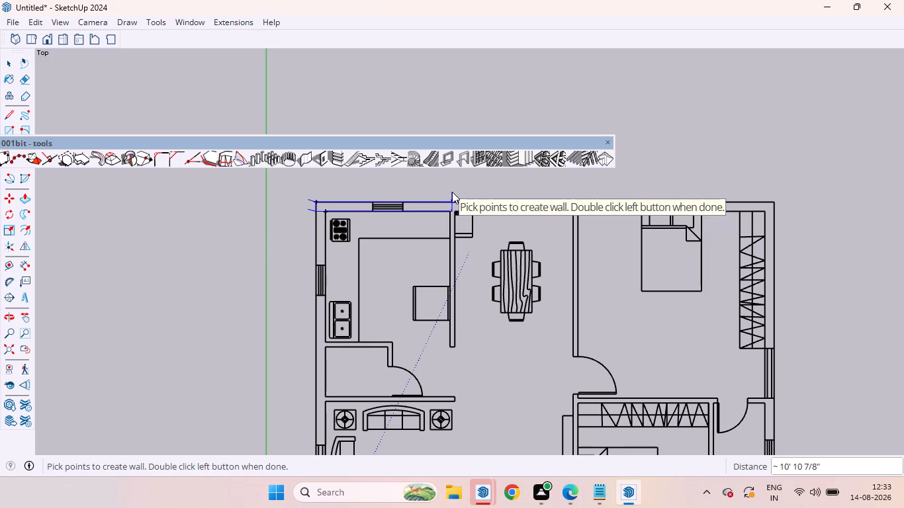
pyautogui.click(774, 200)
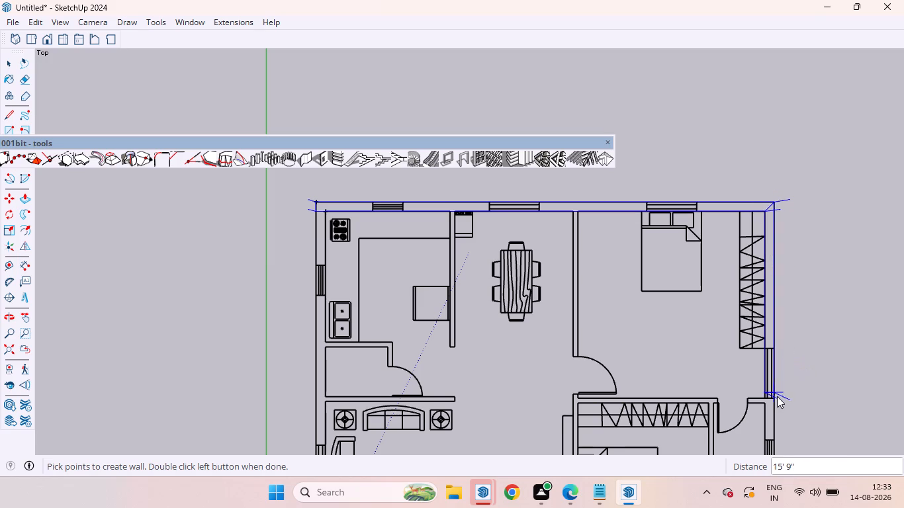
pyautogui.keyDown('ctrl'); pyautogui.scroll(-14, 776, 398); pyautogui.keyUp('ctrl')
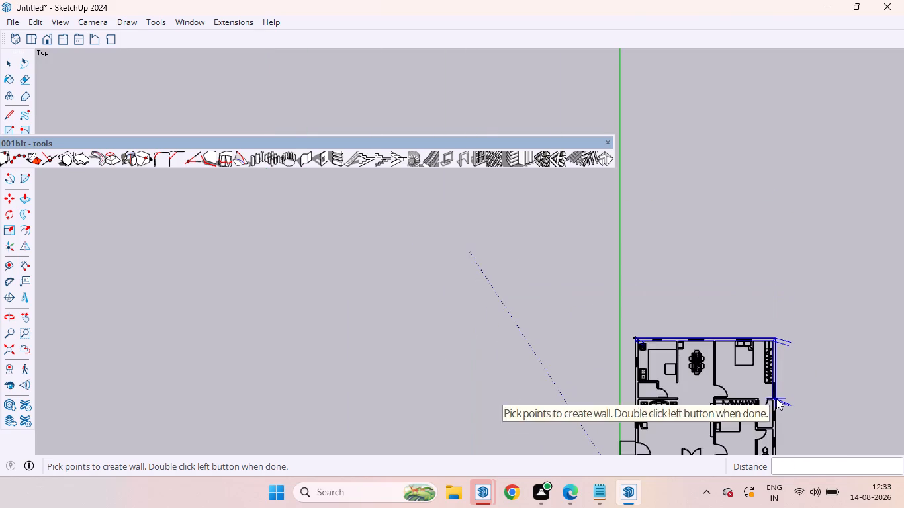
pyautogui.keyDown('ctrl'); pyautogui.scroll(-11, 776, 398); pyautogui.keyUp('ctrl')
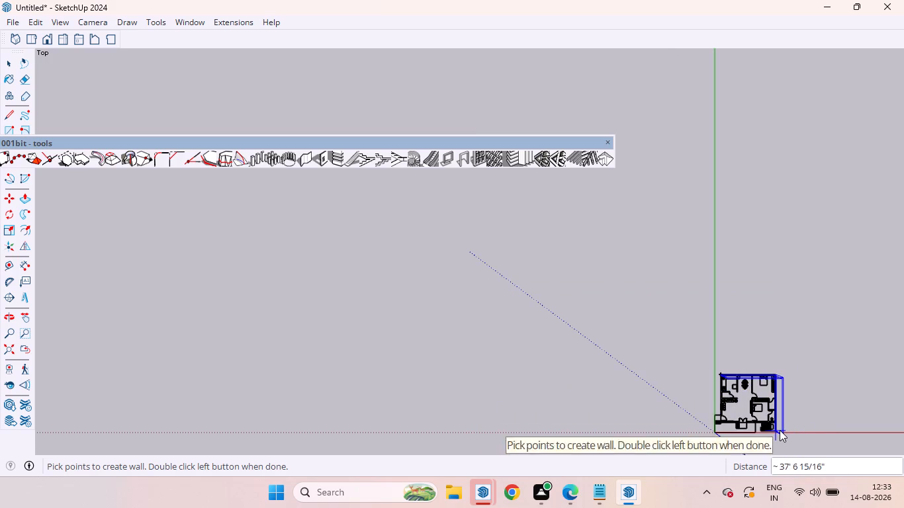
pyautogui.keyDown('ctrl'); pyautogui.scroll(6, 780, 430); pyautogui.keyUp('ctrl')
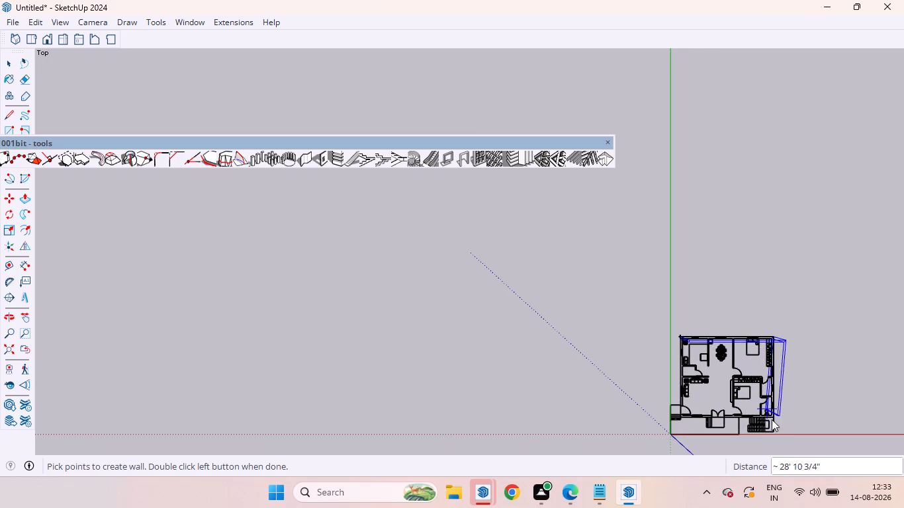
pyautogui.keyDown('ctrl'); pyautogui.scroll(15, 773, 422); pyautogui.keyUp('ctrl')
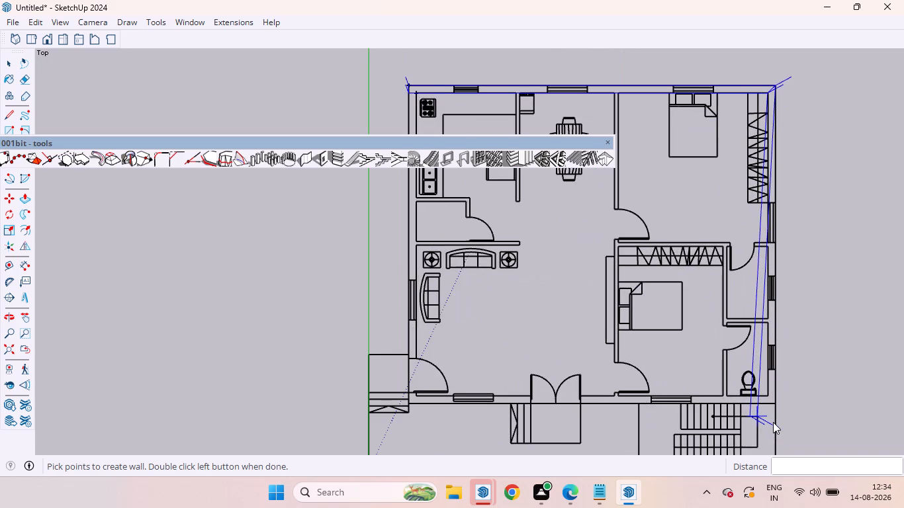
pyautogui.keyDown('ctrl'); pyautogui.scroll(1, 773, 422); pyautogui.keyUp('ctrl')
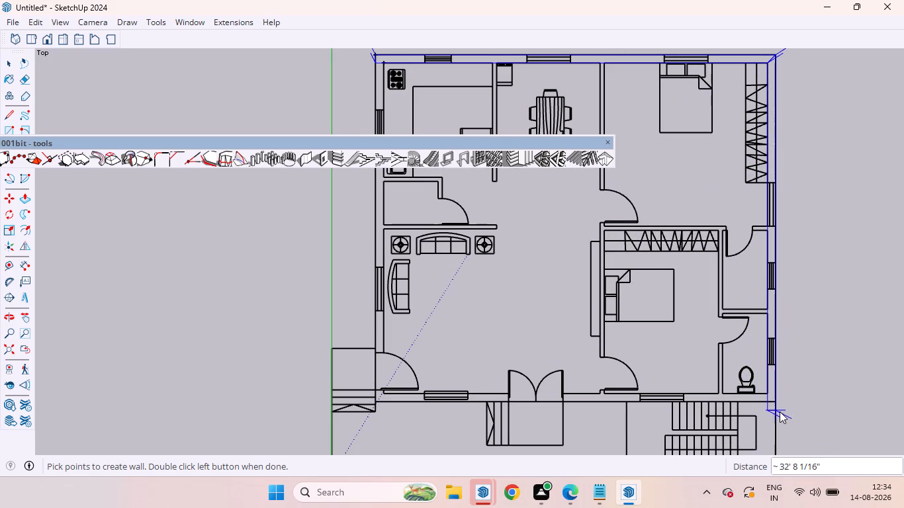
pyautogui.click(779, 402)
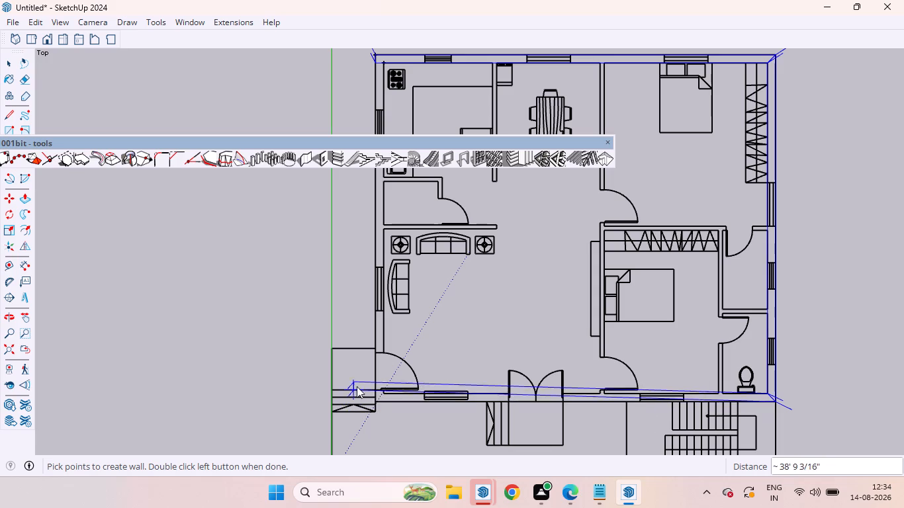
# Continue the wall along the 36' 9" entrance side and up the living-room side to the rear wall's inner face, and finish building it.
pyautogui.keyDown('ctrl'); pyautogui.scroll(9, 337, 425); pyautogui.keyUp('ctrl')
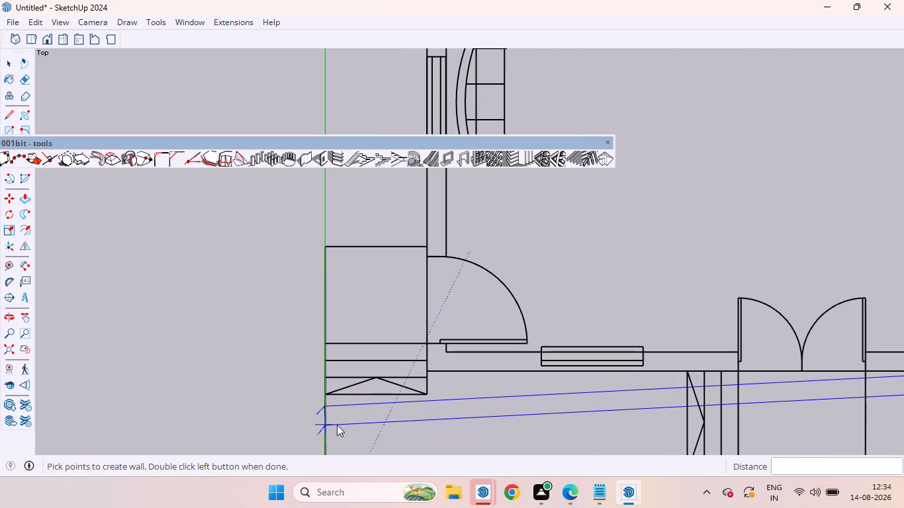
pyautogui.click(426, 372)
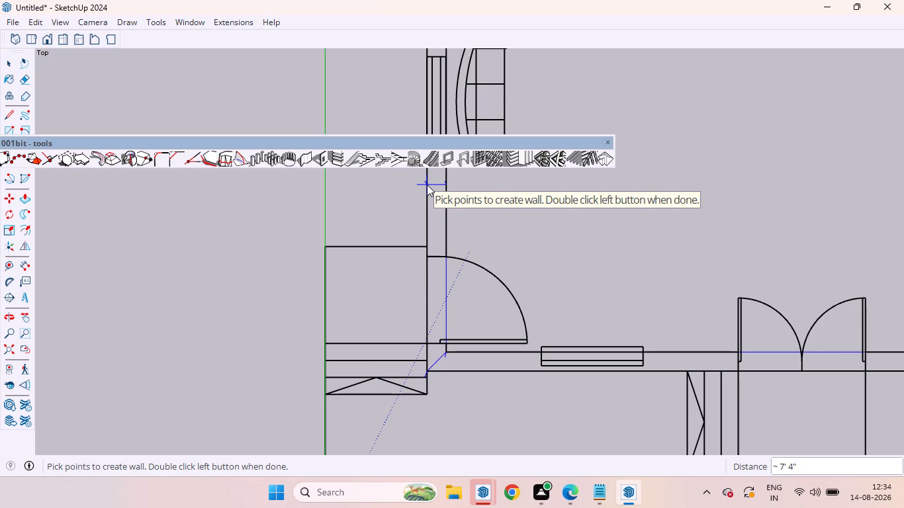
pyautogui.keyDown('ctrl'); pyautogui.scroll(-18, 427, 185); pyautogui.keyUp('ctrl')
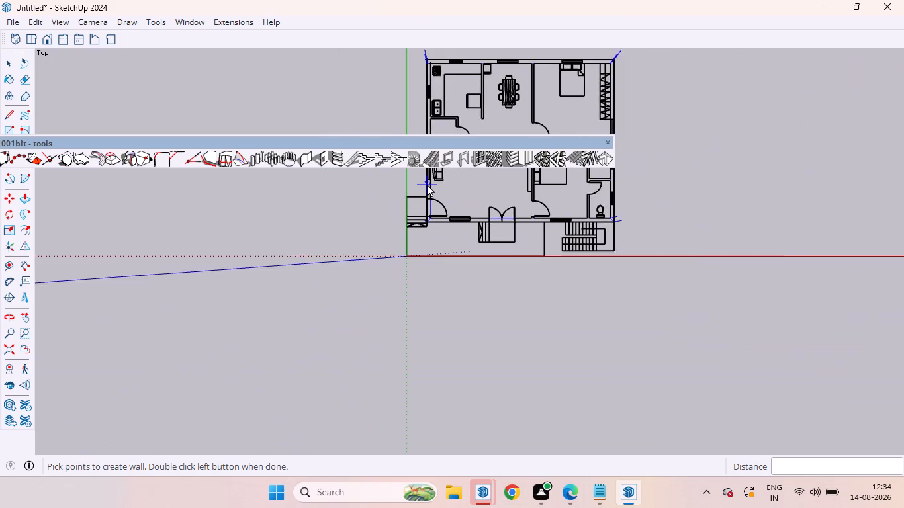
pyautogui.keyDown('ctrl'); pyautogui.scroll(3, 424, 74); pyautogui.keyUp('ctrl')
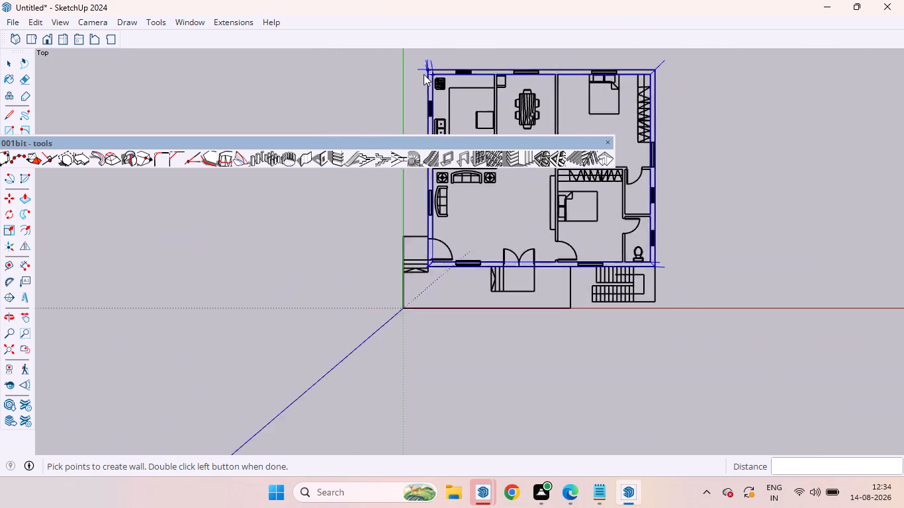
pyautogui.keyDown('ctrl'); pyautogui.scroll(15, 424, 74); pyautogui.keyUp('ctrl')
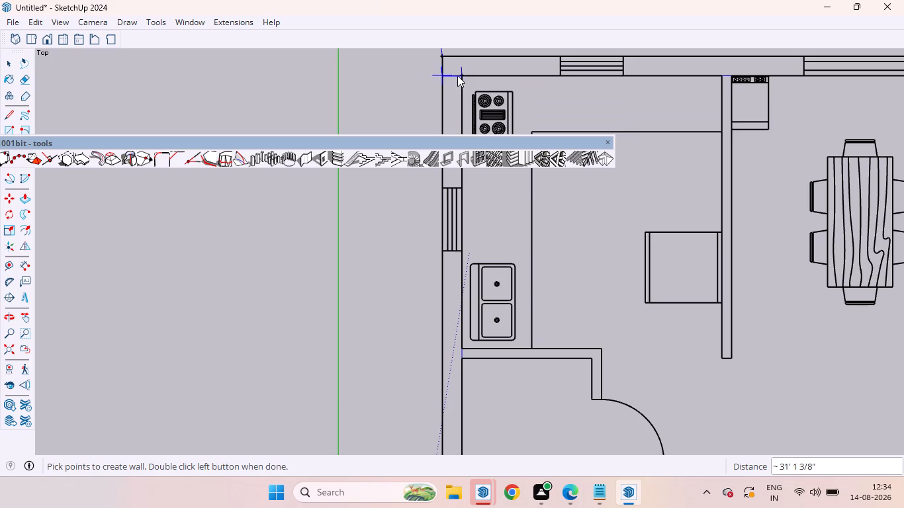
pyautogui.keyDown('ctrl'); pyautogui.scroll(8, 437, 76); pyautogui.keyUp('ctrl')
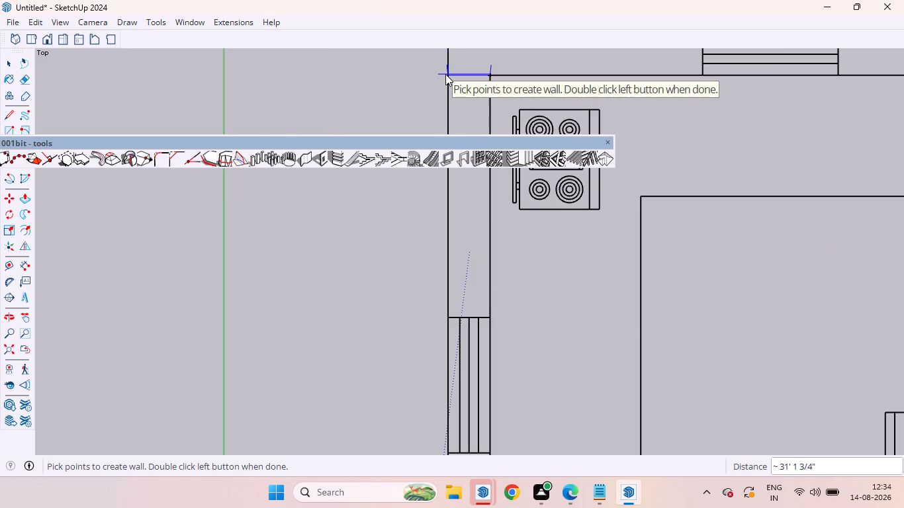
pyautogui.doubleClick(445, 75)
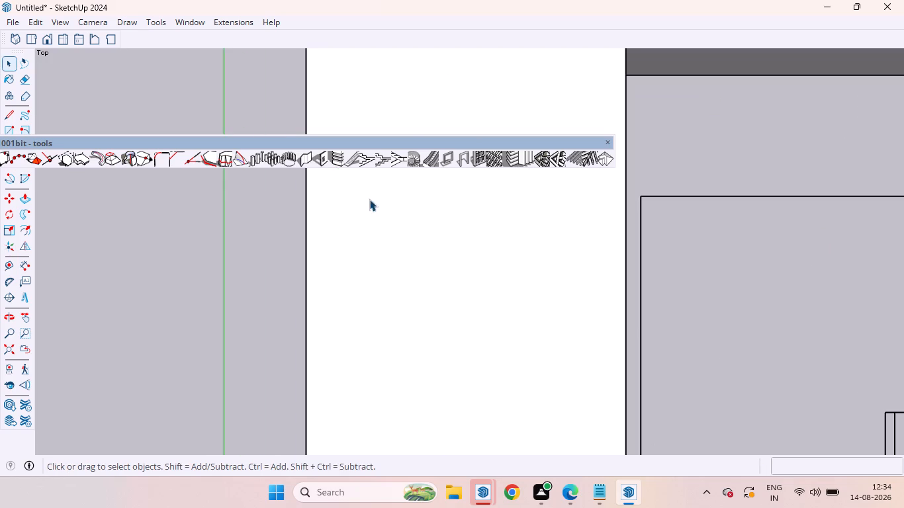
# Examine the new exterior walls from above, inspecting closely how they meet at the kitchen corner.
pyautogui.keyDown('ctrl'); pyautogui.scroll(-11, 206, 230); pyautogui.keyUp('ctrl')
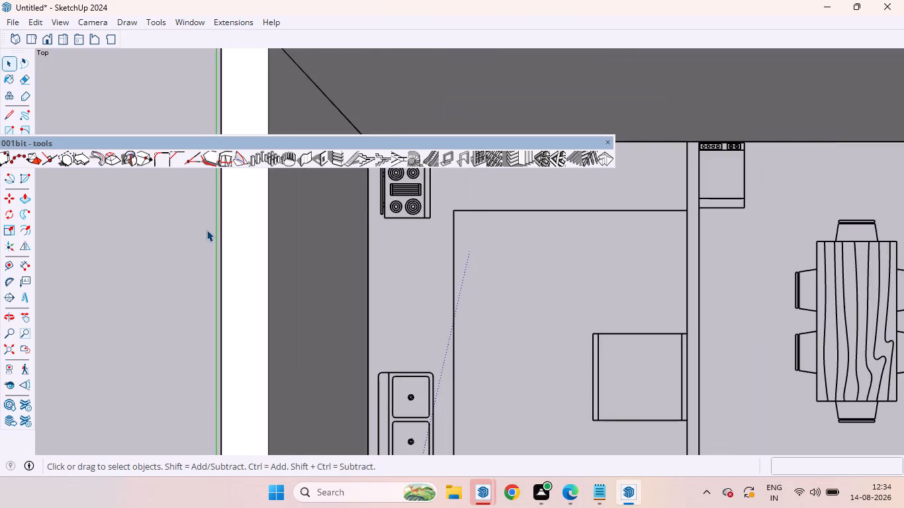
pyautogui.keyDown('ctrl'); pyautogui.scroll(-4, 206, 230); pyautogui.keyUp('ctrl')
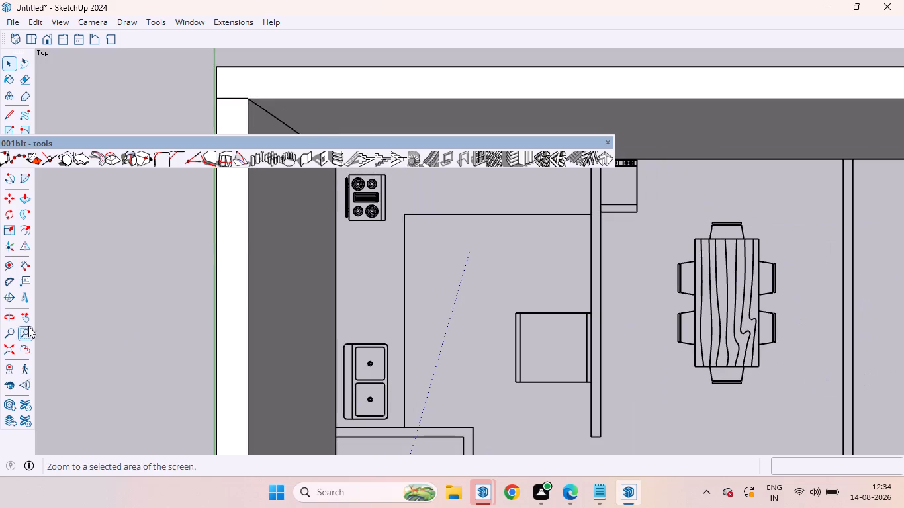
pyautogui.click(9, 352)
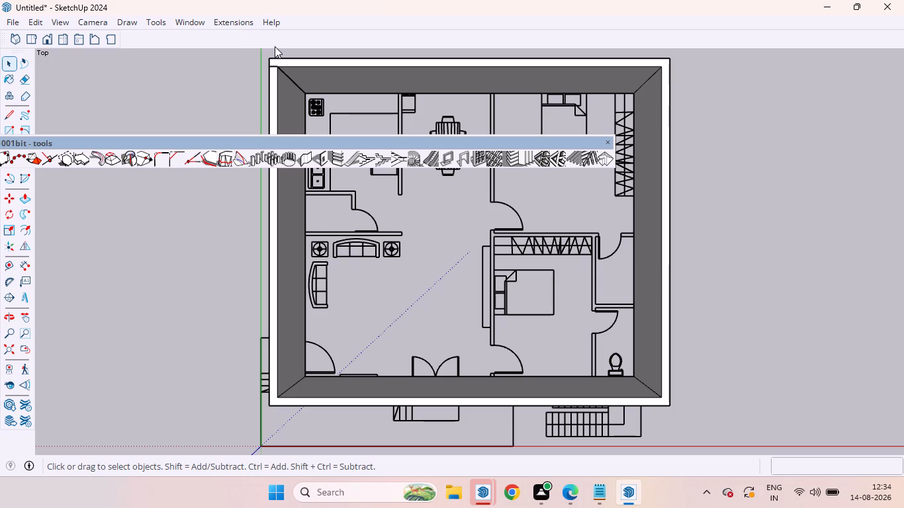
pyautogui.keyDown('ctrl'); pyautogui.scroll(16, 275, 46); pyautogui.keyUp('ctrl')
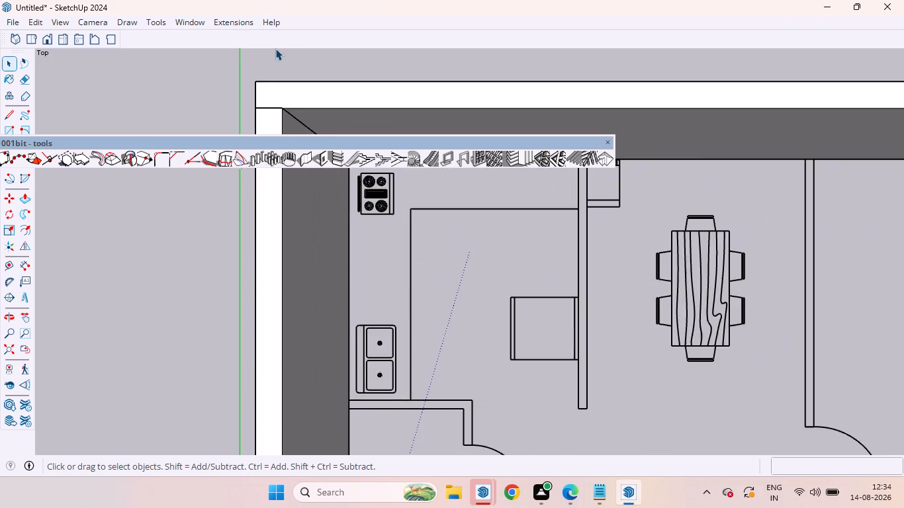
pyautogui.keyDown('ctrl'); pyautogui.scroll(10, 275, 48); pyautogui.keyUp('ctrl')
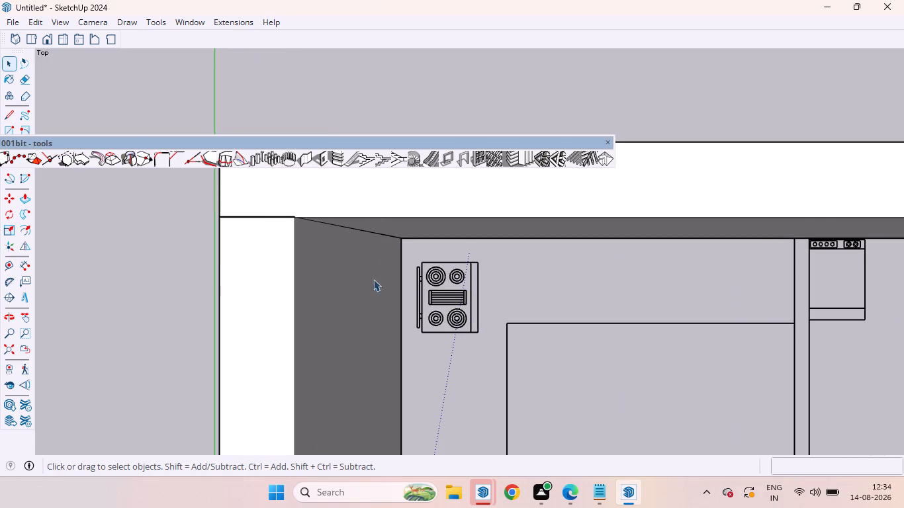
pyautogui.keyDown('ctrl'); pyautogui.scroll(13, 255, 204); pyautogui.keyUp('ctrl')
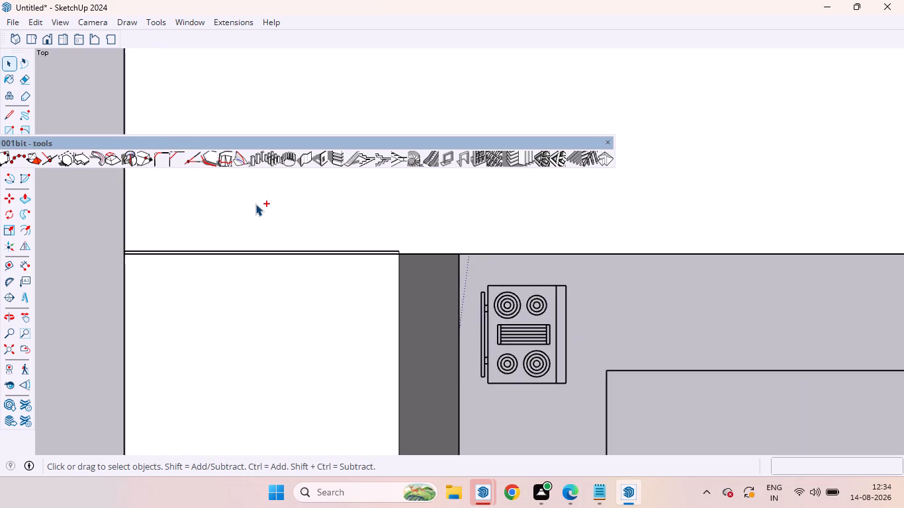
pyautogui.keyDown('ctrl'); pyautogui.scroll(-17, 255, 204); pyautogui.keyUp('ctrl')
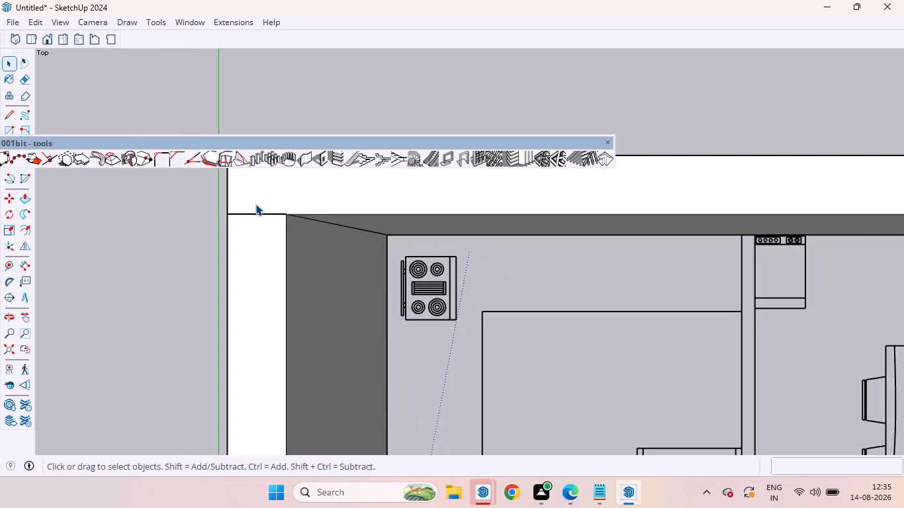
pyautogui.keyDown('ctrl'); pyautogui.scroll(-6, 255, 204); pyautogui.keyUp('ctrl')
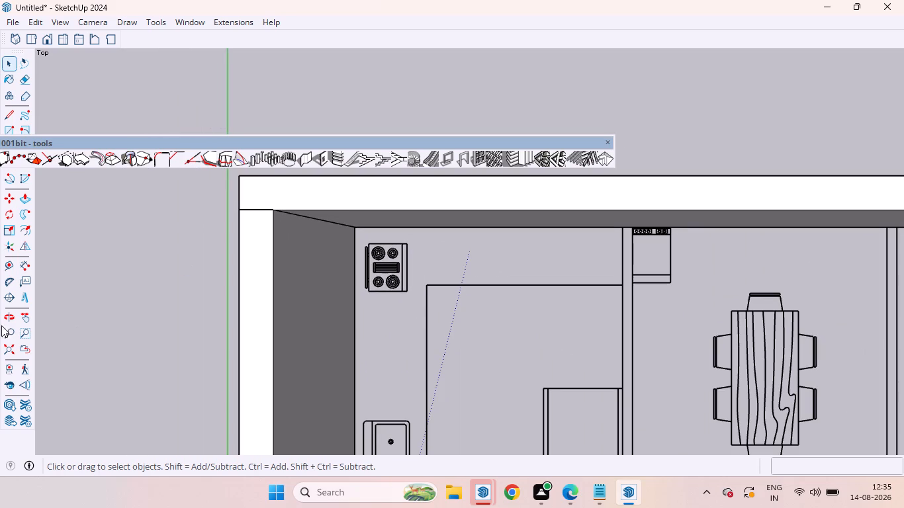
# Examine the exterior walls in the isometric, top and right-side standard views.
pyautogui.click(12, 350)
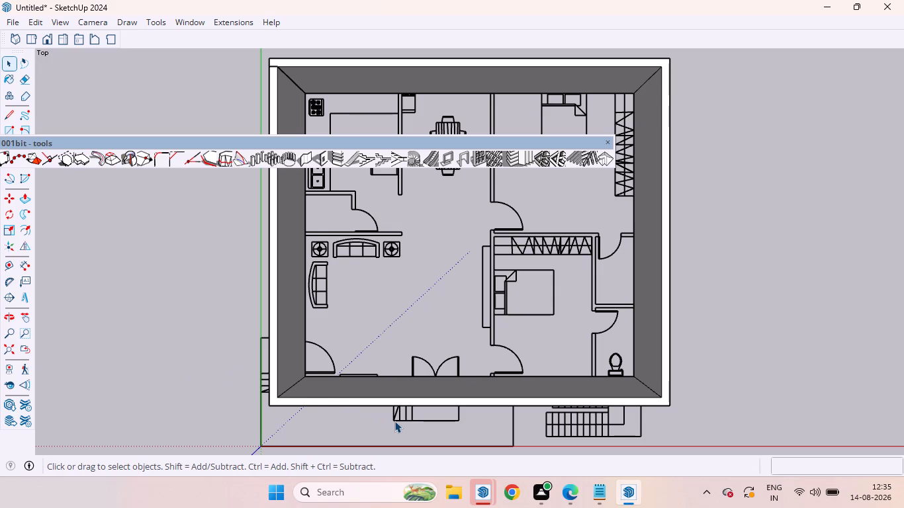
pyautogui.click(21, 38)
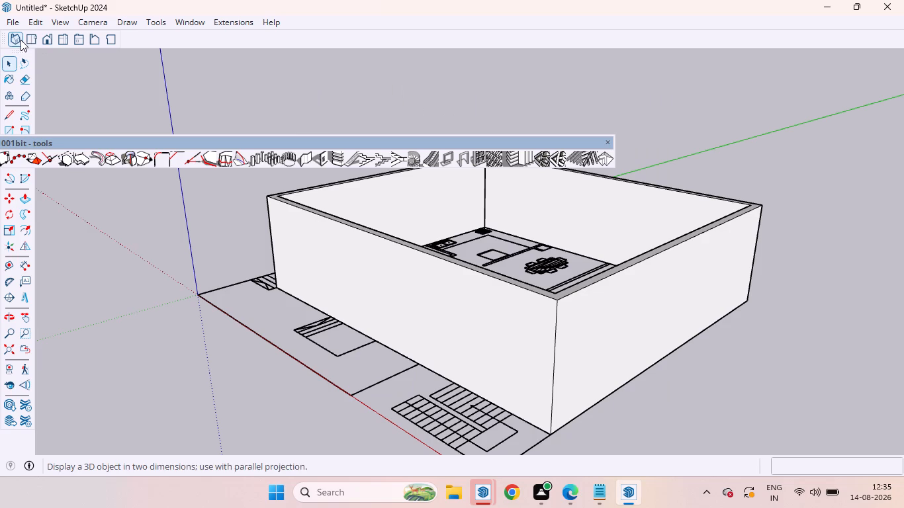
pyautogui.click(32, 38)
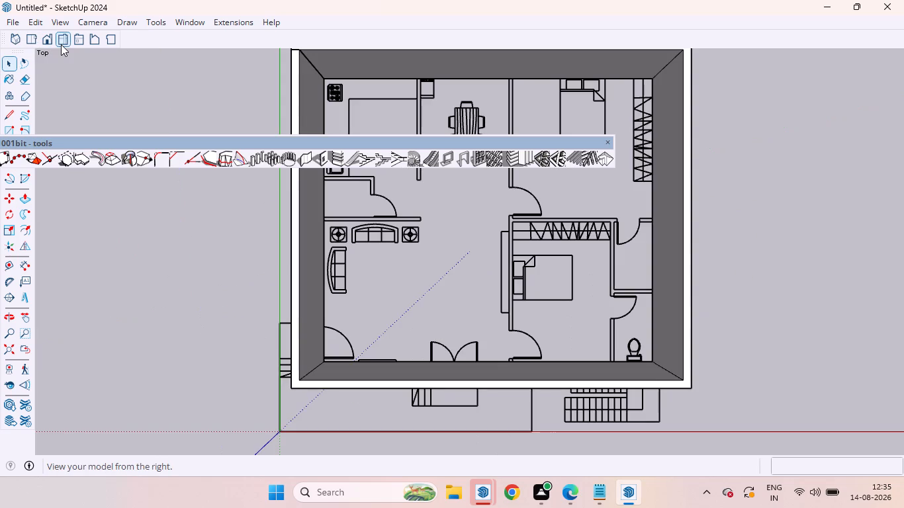
pyautogui.click(61, 44)
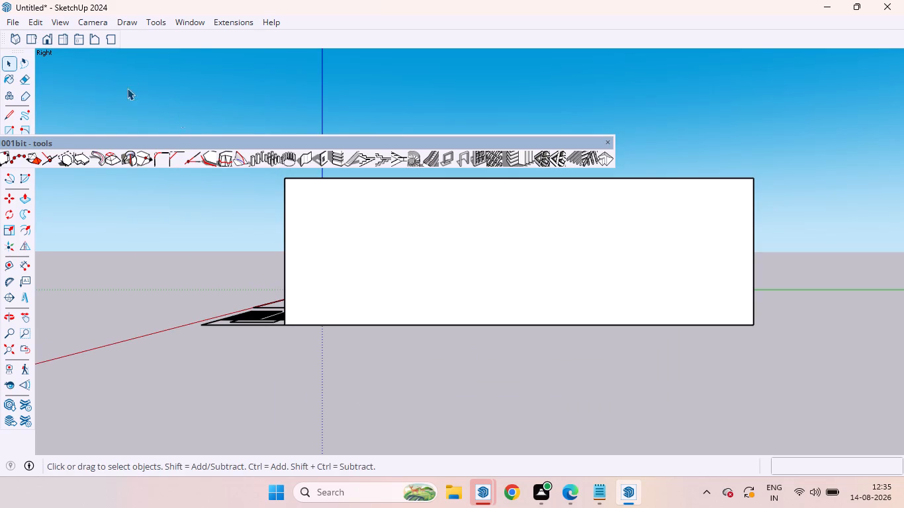
pyautogui.click(66, 36)
pyautogui.click(30, 36)
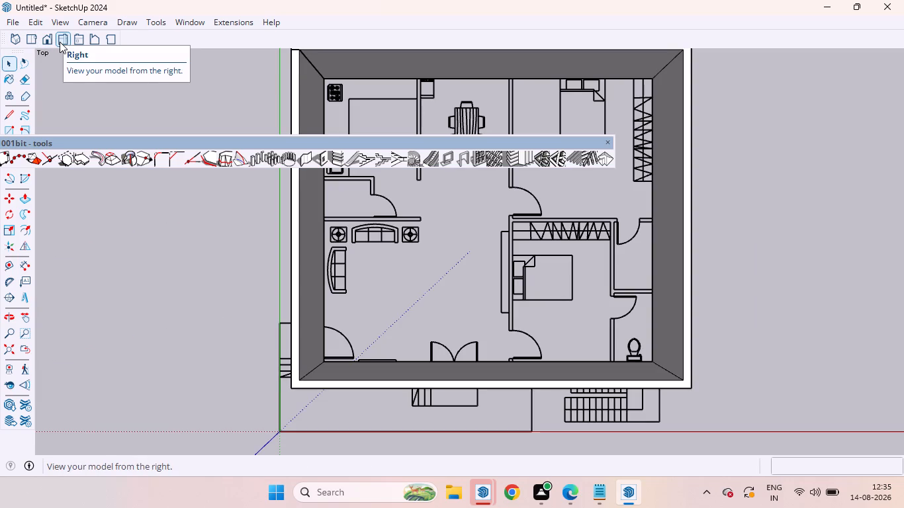
pyautogui.click(60, 42)
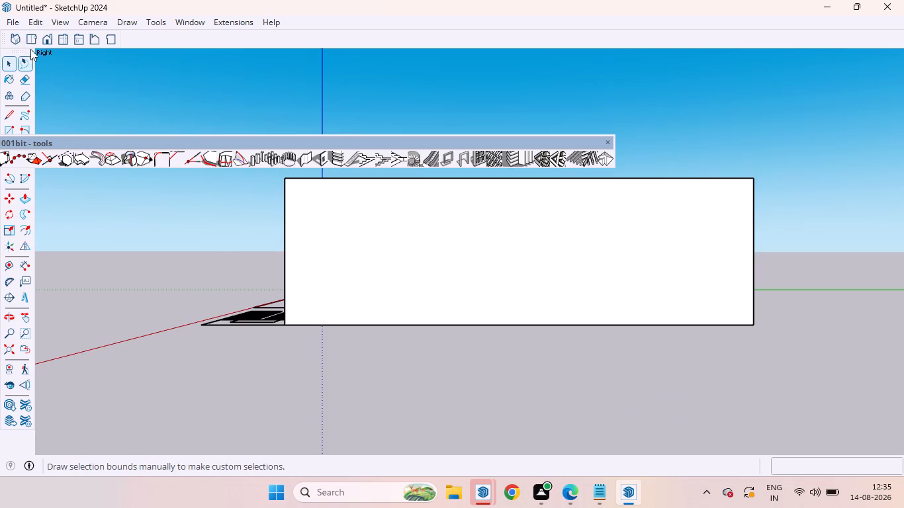
pyautogui.click(13, 46)
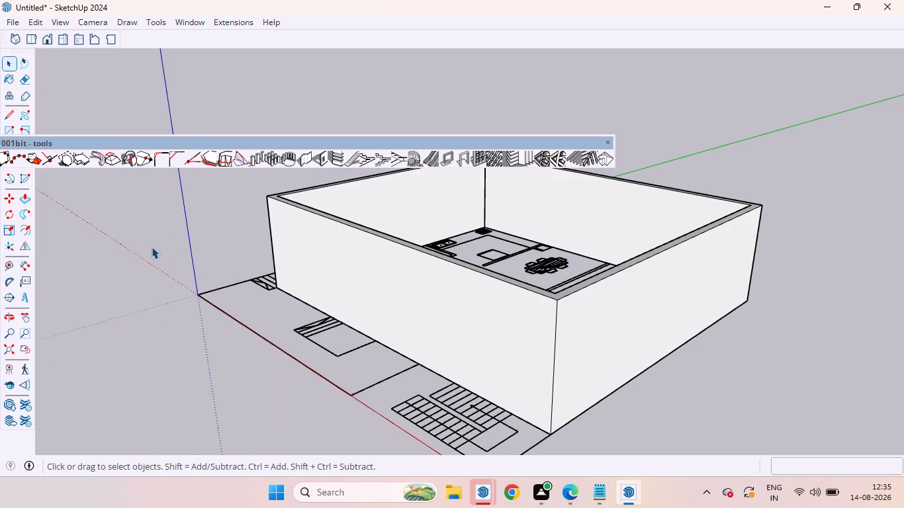
# Orbit around the walled house and examine the floor plan and wall bases from underneath.
pyautogui.click(9, 320)
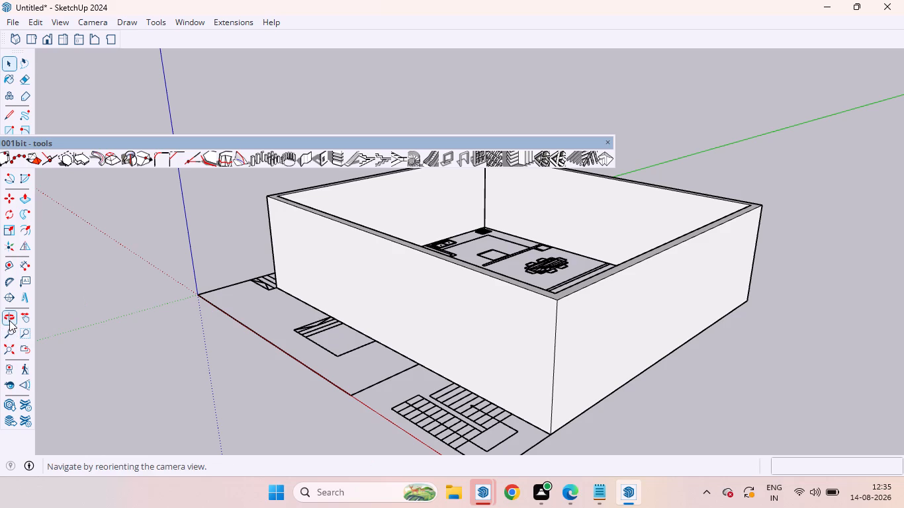
pyautogui.moveTo(218, 231); pyautogui.dragTo(334, 325)
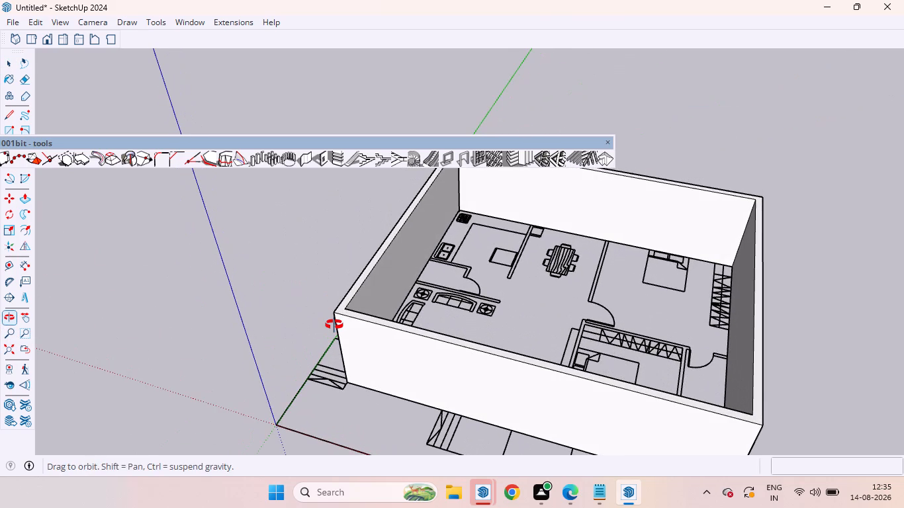
pyautogui.moveTo(334, 325); pyautogui.dragTo(302, 321)
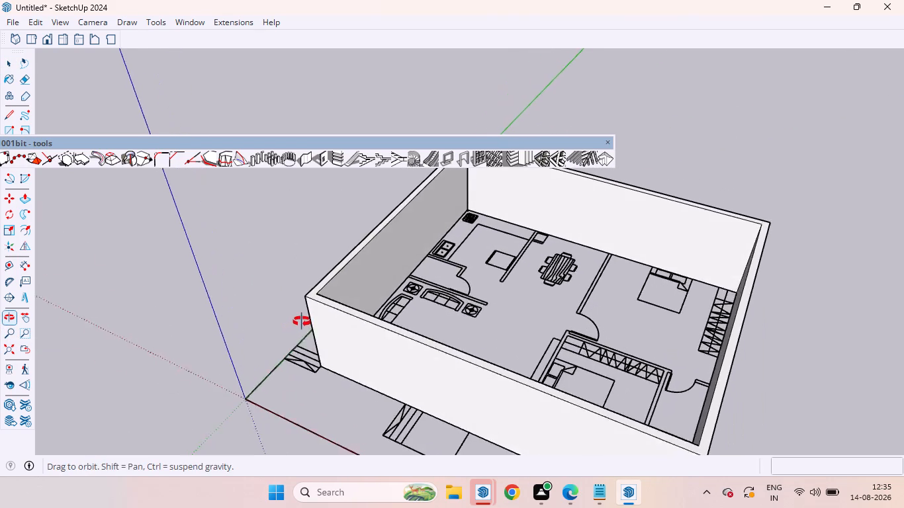
pyautogui.moveTo(302, 321); pyautogui.dragTo(326, 306)
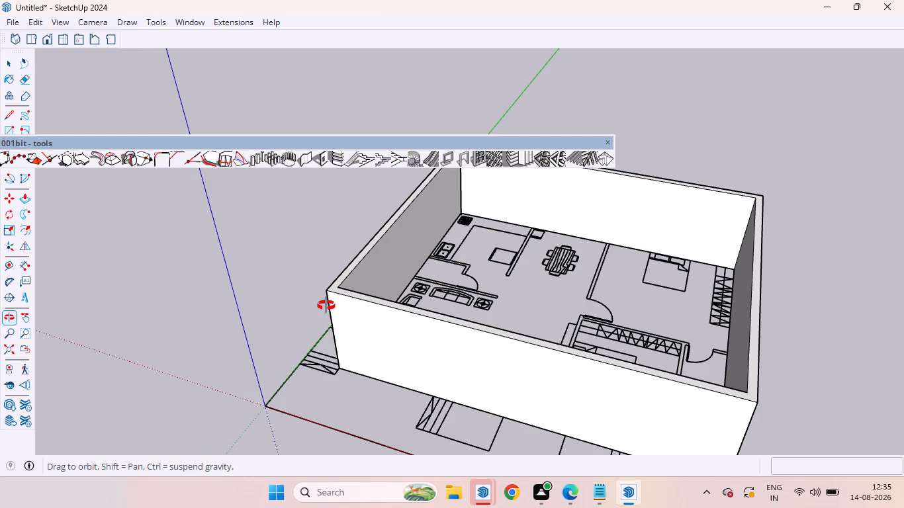
pyautogui.moveTo(326, 306); pyautogui.dragTo(328, 268)
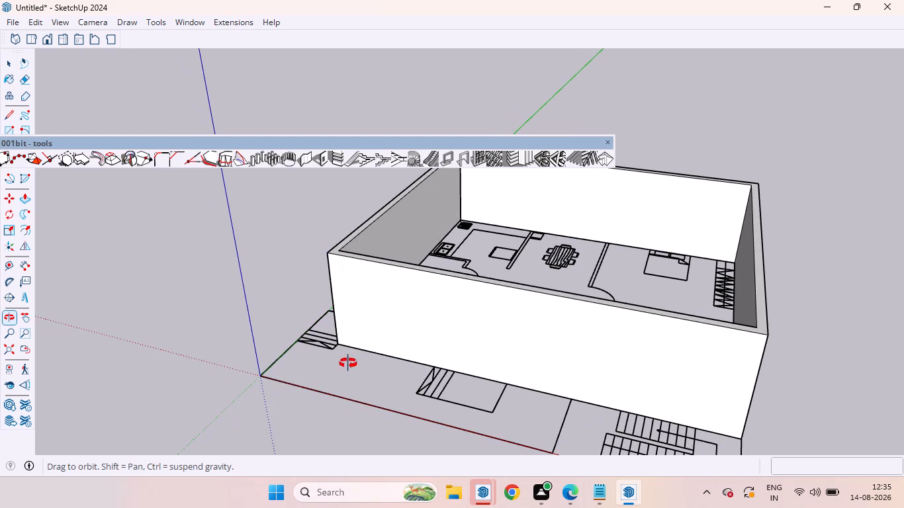
pyautogui.moveTo(349, 363); pyautogui.dragTo(352, 280)
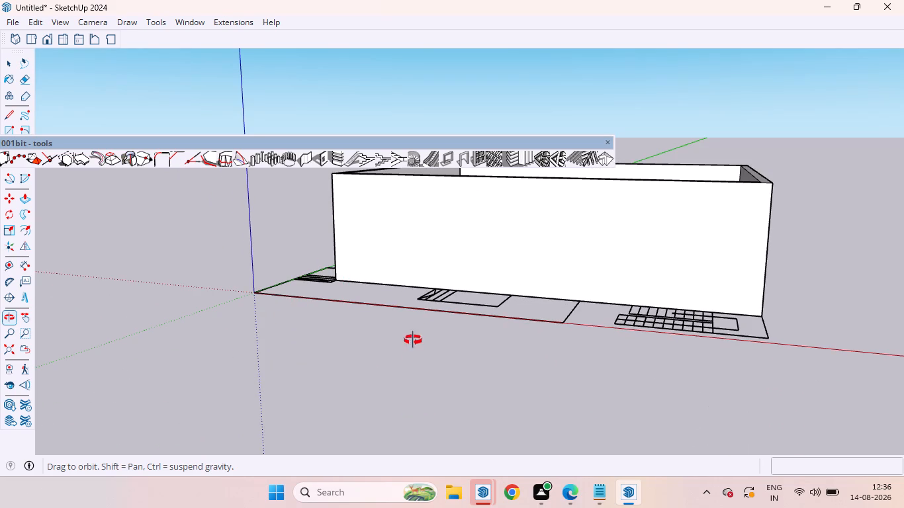
pyautogui.moveTo(432, 355); pyautogui.dragTo(435, 249)
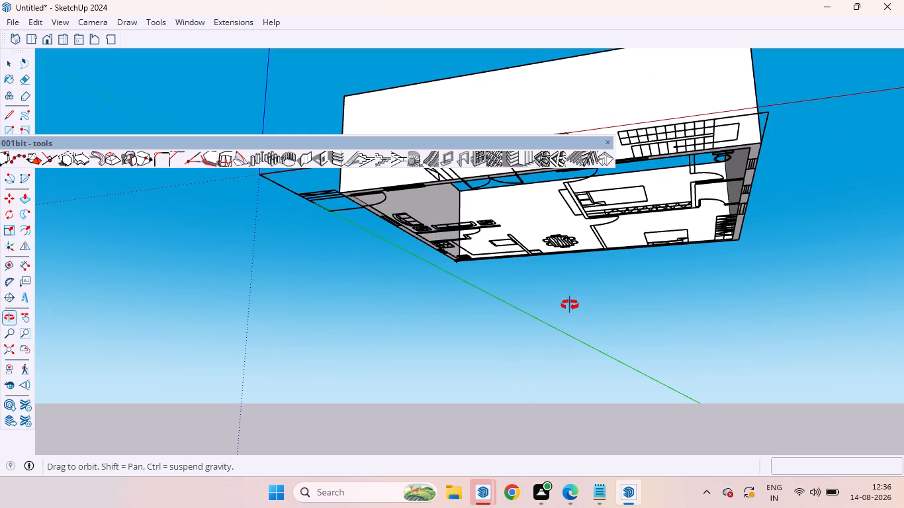
pyautogui.moveTo(569, 319); pyautogui.dragTo(561, 347)
pyautogui.moveTo(561, 347); pyautogui.dragTo(554, 241)
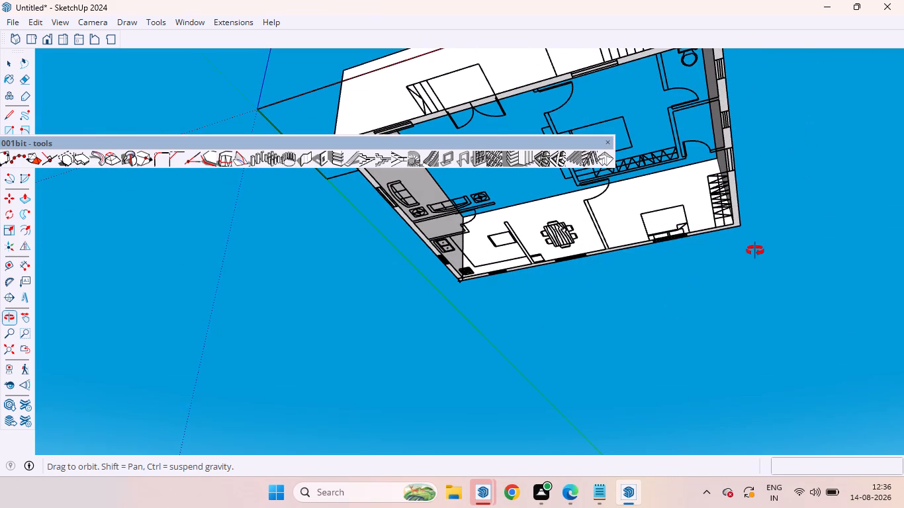
pyautogui.keyDown('ctrl'); pyautogui.scroll(-6, 748, 265); pyautogui.keyUp('ctrl')
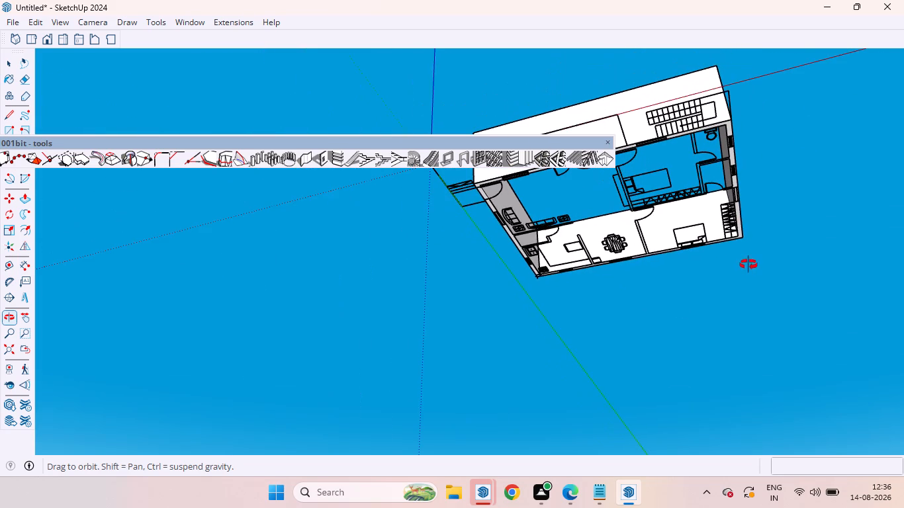
pyautogui.moveTo(748, 262); pyautogui.dragTo(737, 162)
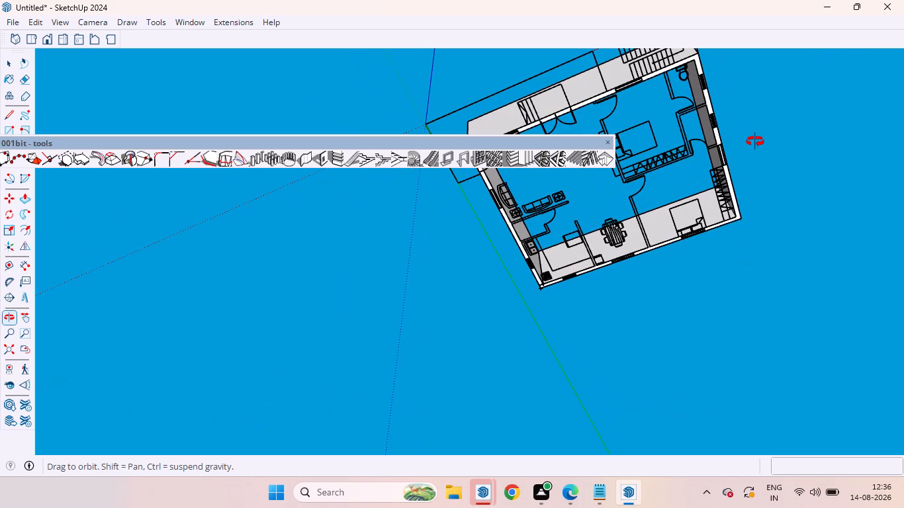
pyautogui.keyDown('ctrl'); pyautogui.scroll(-2, 725, 91); pyautogui.keyUp('ctrl')
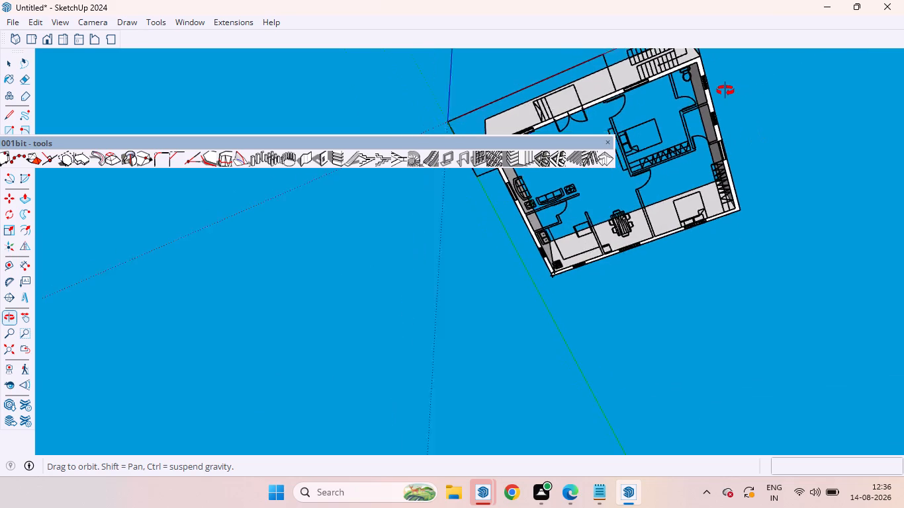
pyautogui.keyDown('ctrl'); pyautogui.scroll(-6, 725, 91); pyautogui.keyUp('ctrl')
pyautogui.moveTo(725, 63); pyautogui.dragTo(685, 0)
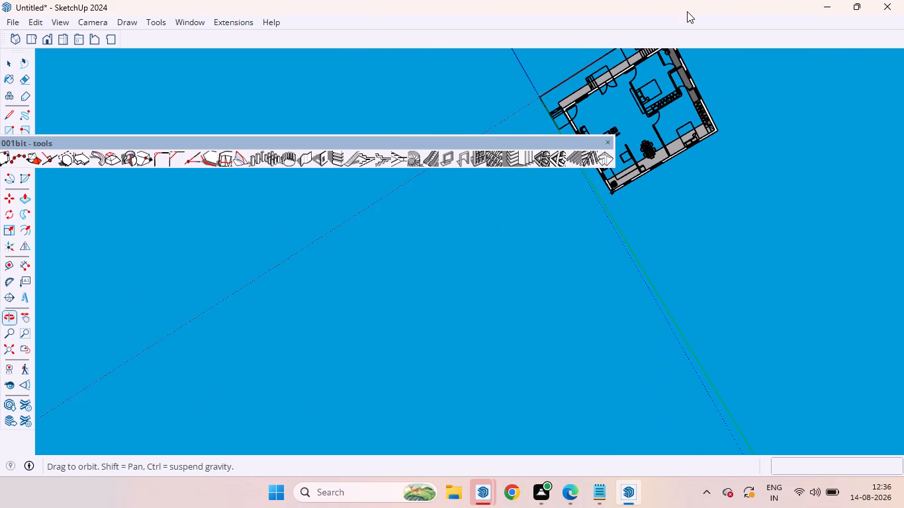
pyautogui.keyDown('ctrl'); pyautogui.scroll(-5, 702, 83); pyautogui.keyUp('ctrl')
pyautogui.keyDown('ctrl'); pyautogui.scroll(4, 702, 83); pyautogui.keyUp('ctrl')
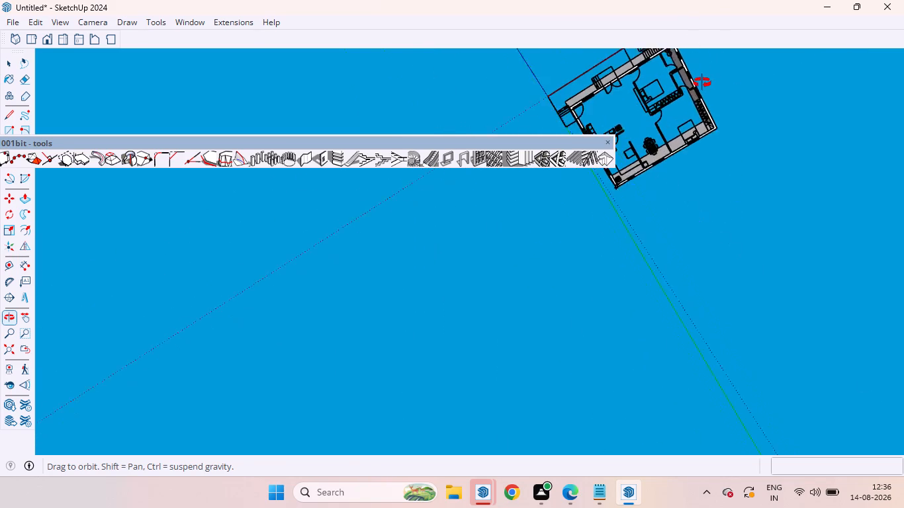
pyautogui.keyDown('ctrl'); pyautogui.scroll(5, 702, 83); pyautogui.keyUp('ctrl')
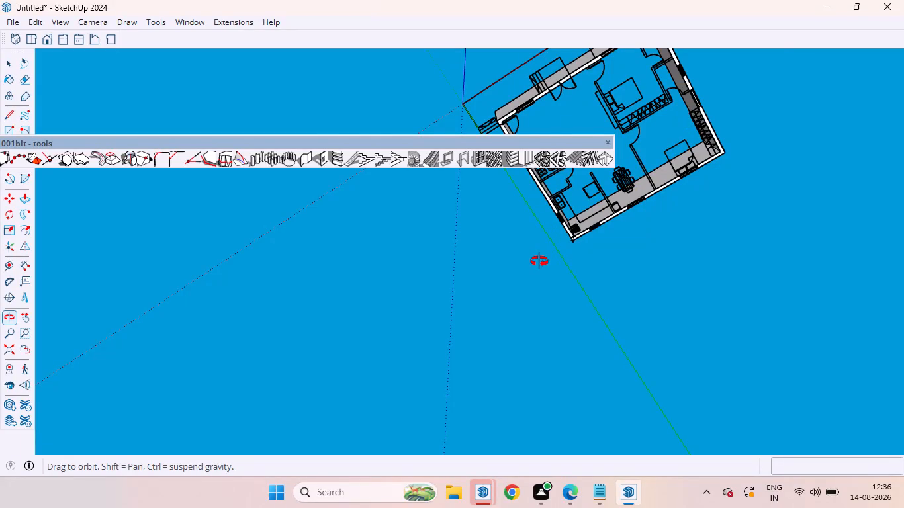
pyautogui.keyDown('ctrl'); pyautogui.scroll(4, 539, 261); pyautogui.keyUp('ctrl')
pyautogui.keyDown('ctrl'); pyautogui.scroll(-10, 539, 261); pyautogui.keyUp('ctrl')
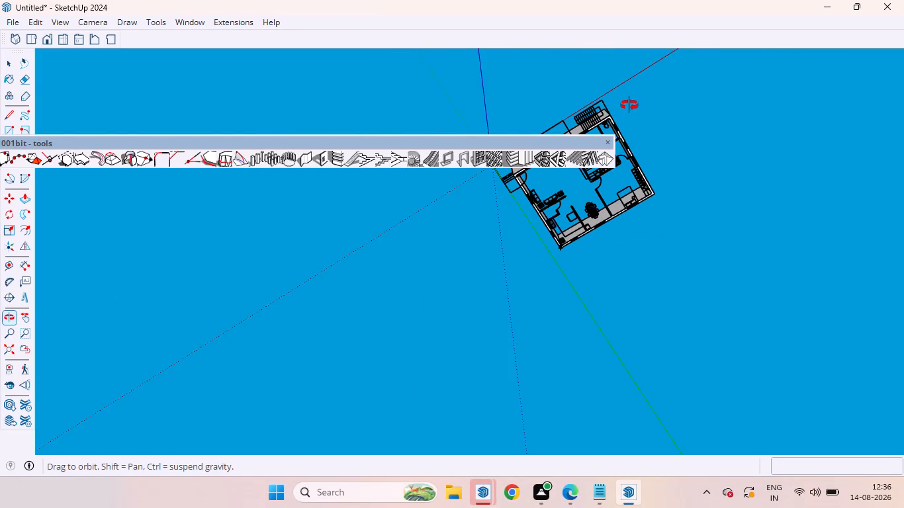
pyautogui.keyDown('ctrl'); pyautogui.scroll(9, 629, 104); pyautogui.keyUp('ctrl')
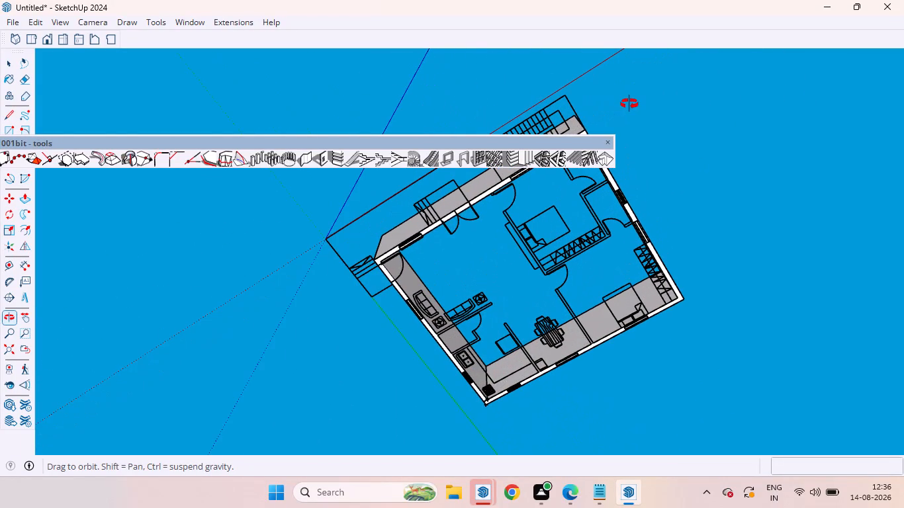
pyautogui.keyDown('ctrl'); pyautogui.scroll(4, 629, 104); pyautogui.keyUp('ctrl')
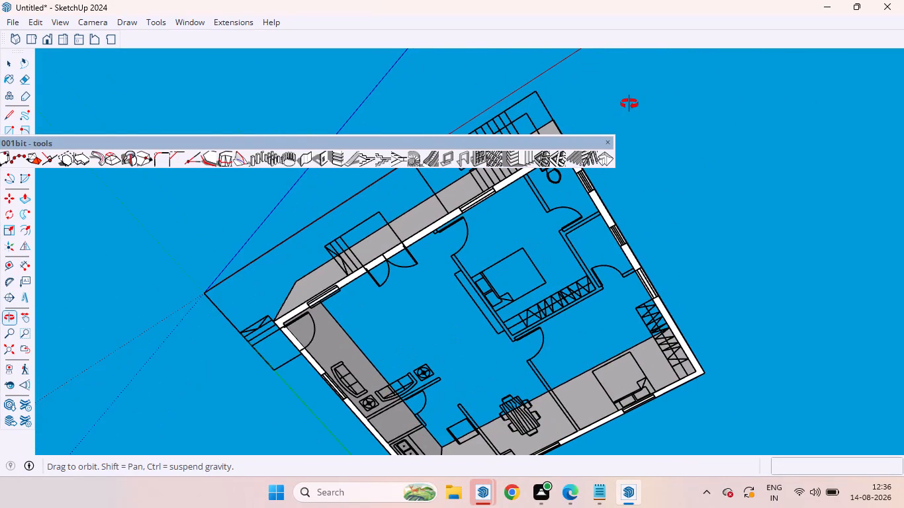
# Make a new empty group, open for drawing, with the house seen from below.
pyautogui.press('space')
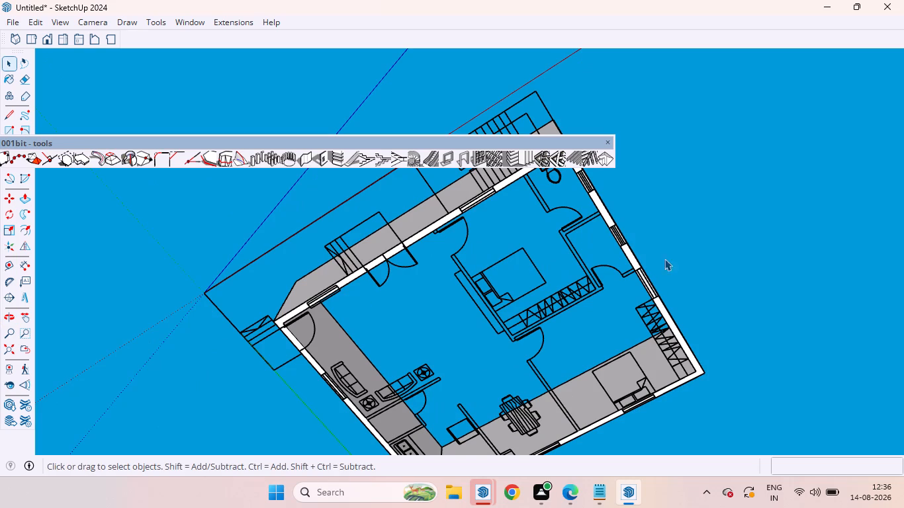
pyautogui.rightClick(678, 243)
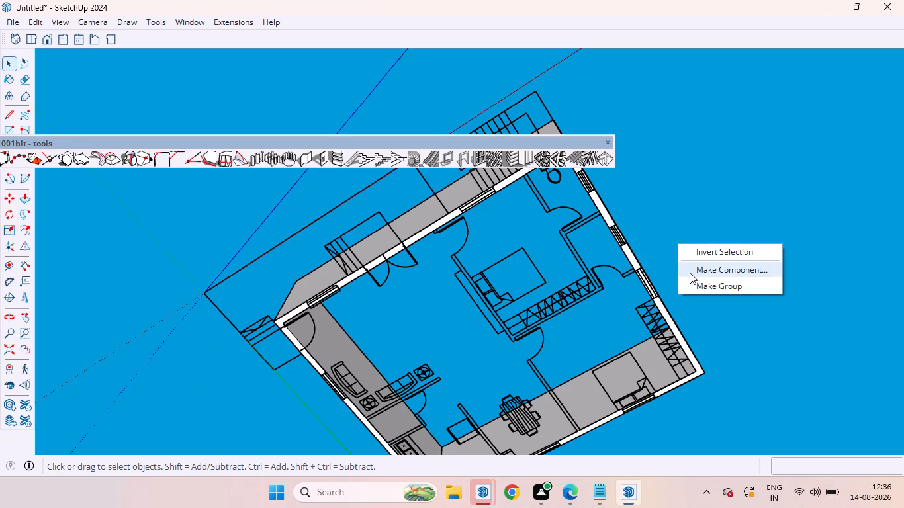
pyautogui.click(698, 281)
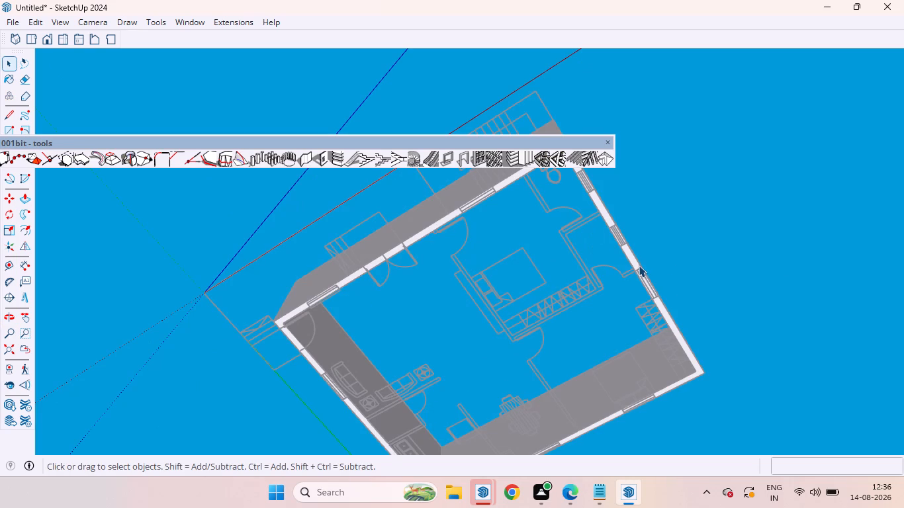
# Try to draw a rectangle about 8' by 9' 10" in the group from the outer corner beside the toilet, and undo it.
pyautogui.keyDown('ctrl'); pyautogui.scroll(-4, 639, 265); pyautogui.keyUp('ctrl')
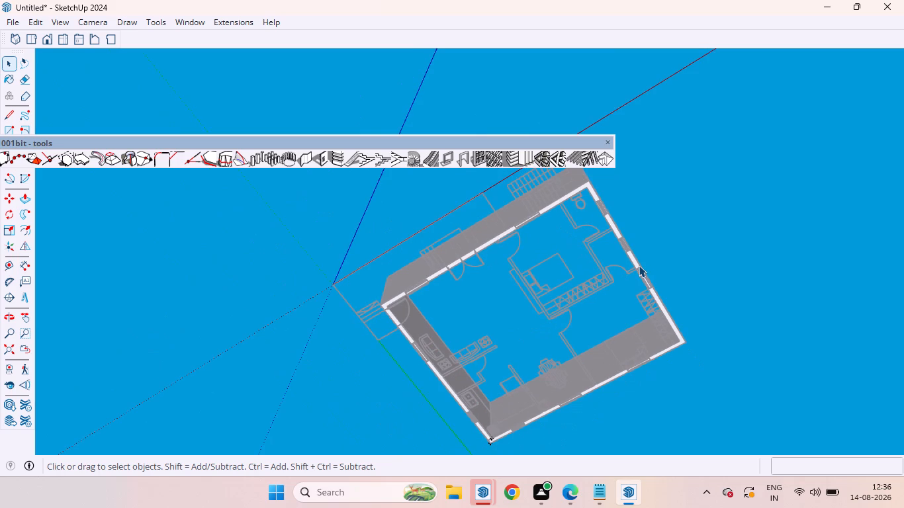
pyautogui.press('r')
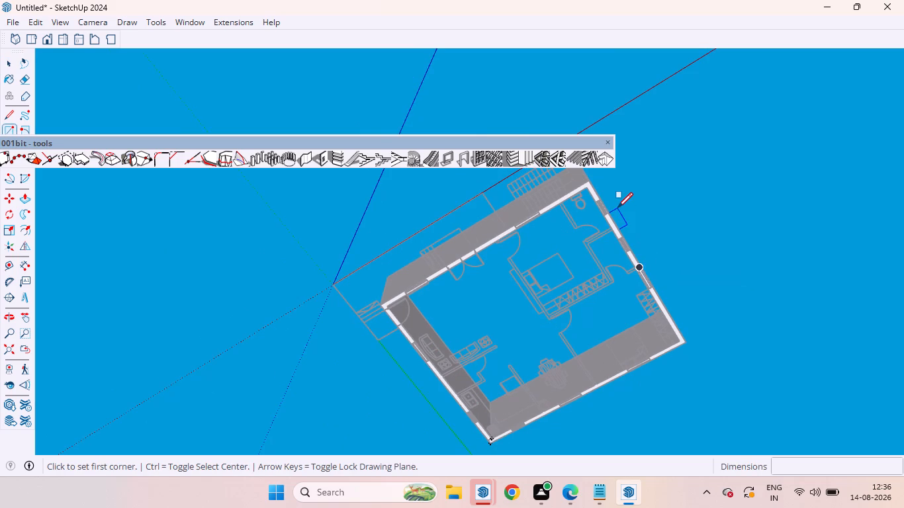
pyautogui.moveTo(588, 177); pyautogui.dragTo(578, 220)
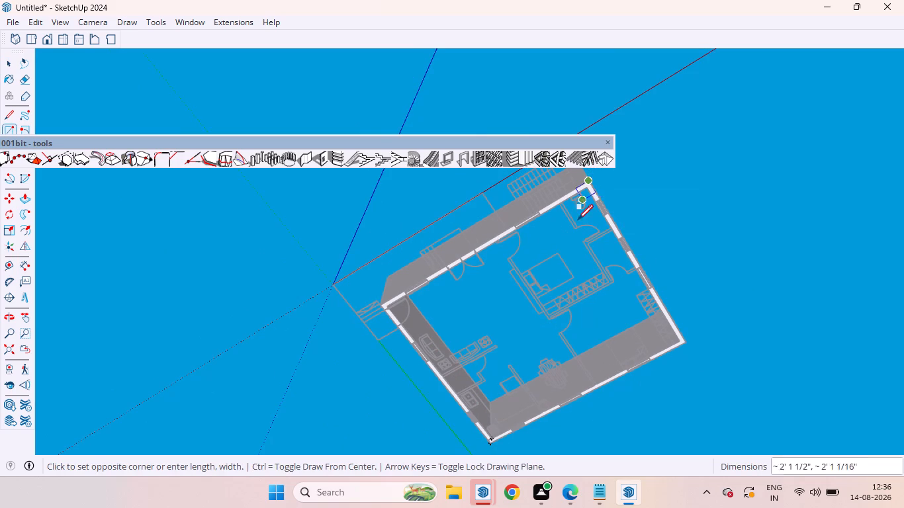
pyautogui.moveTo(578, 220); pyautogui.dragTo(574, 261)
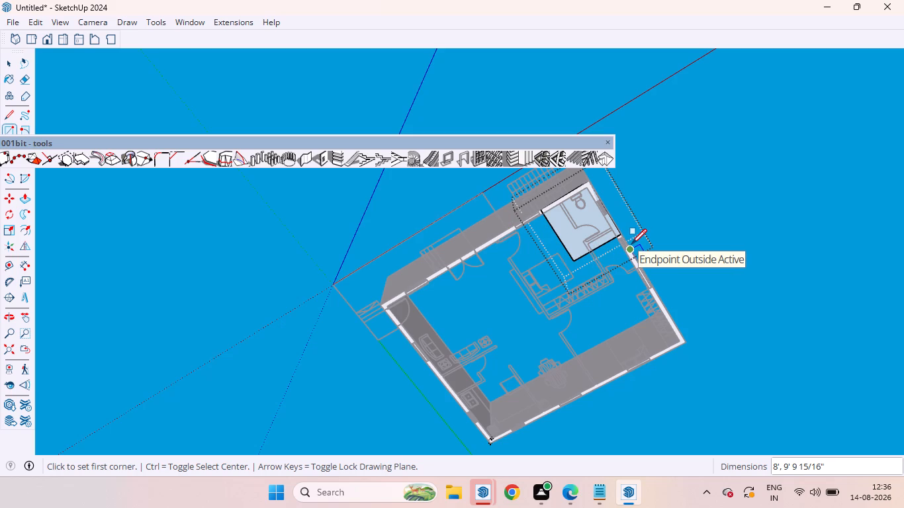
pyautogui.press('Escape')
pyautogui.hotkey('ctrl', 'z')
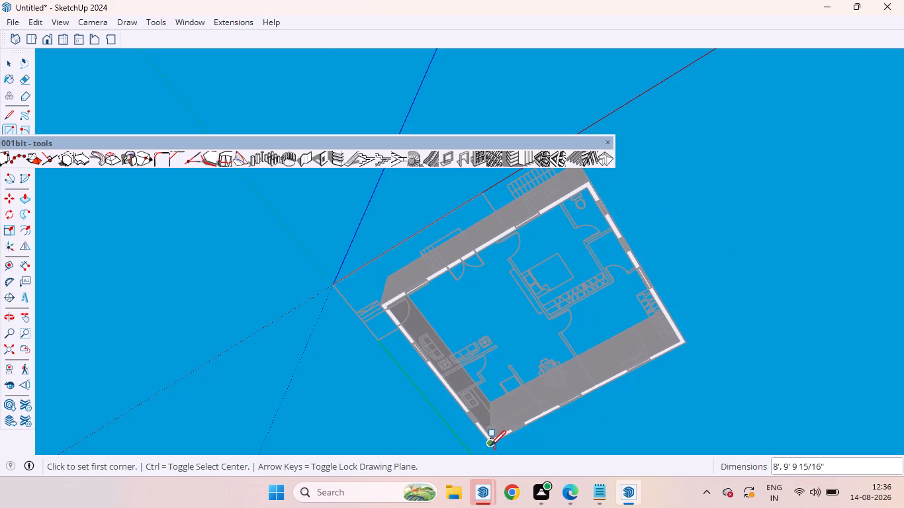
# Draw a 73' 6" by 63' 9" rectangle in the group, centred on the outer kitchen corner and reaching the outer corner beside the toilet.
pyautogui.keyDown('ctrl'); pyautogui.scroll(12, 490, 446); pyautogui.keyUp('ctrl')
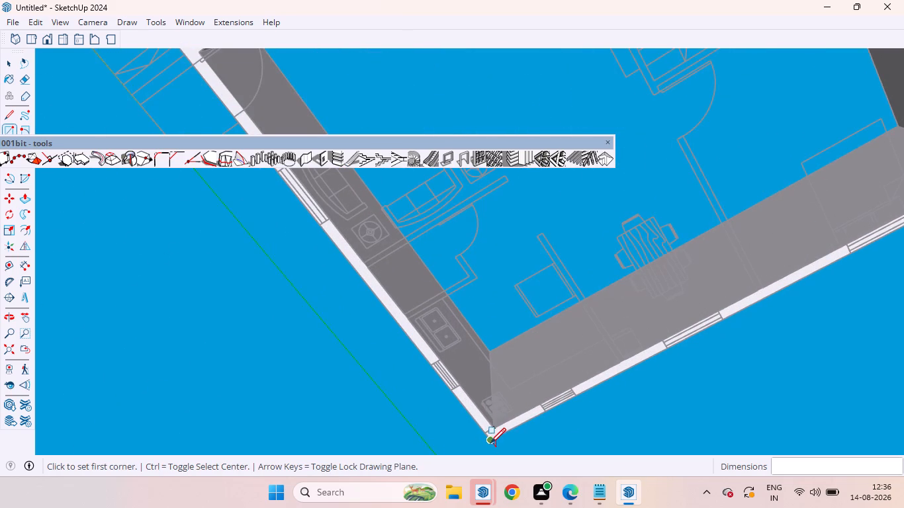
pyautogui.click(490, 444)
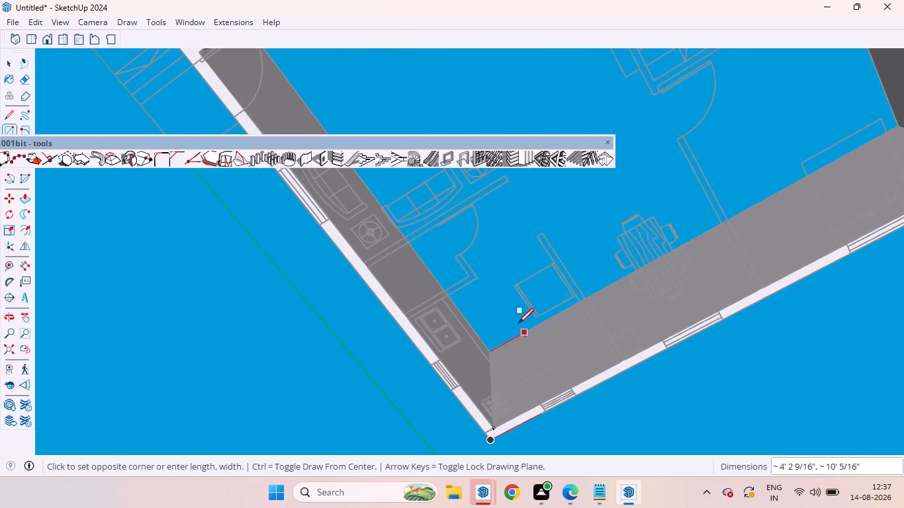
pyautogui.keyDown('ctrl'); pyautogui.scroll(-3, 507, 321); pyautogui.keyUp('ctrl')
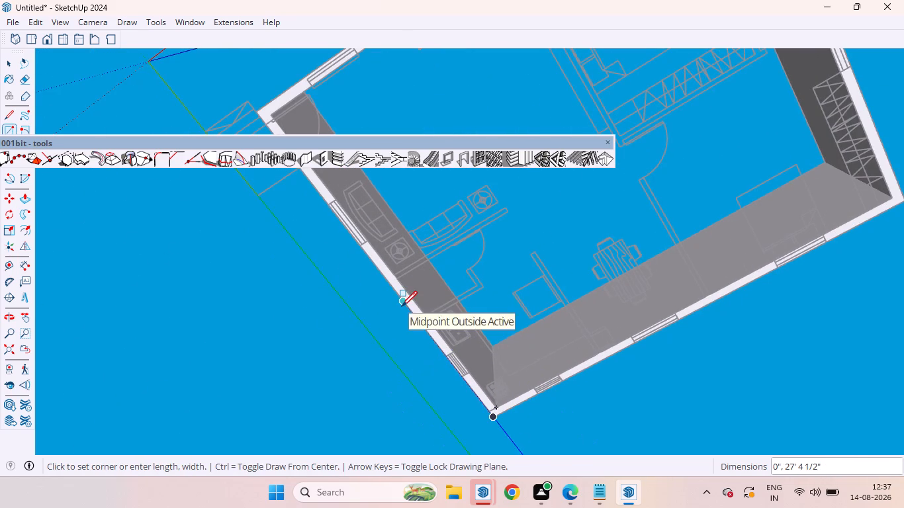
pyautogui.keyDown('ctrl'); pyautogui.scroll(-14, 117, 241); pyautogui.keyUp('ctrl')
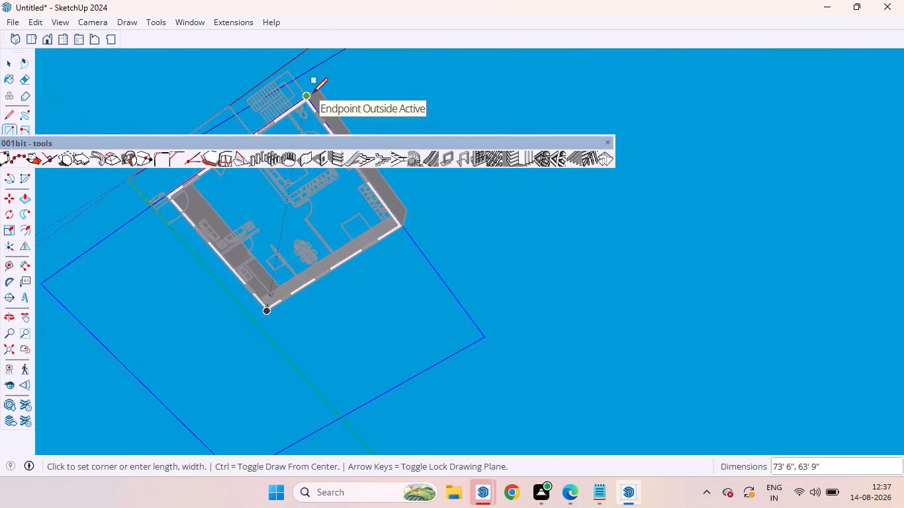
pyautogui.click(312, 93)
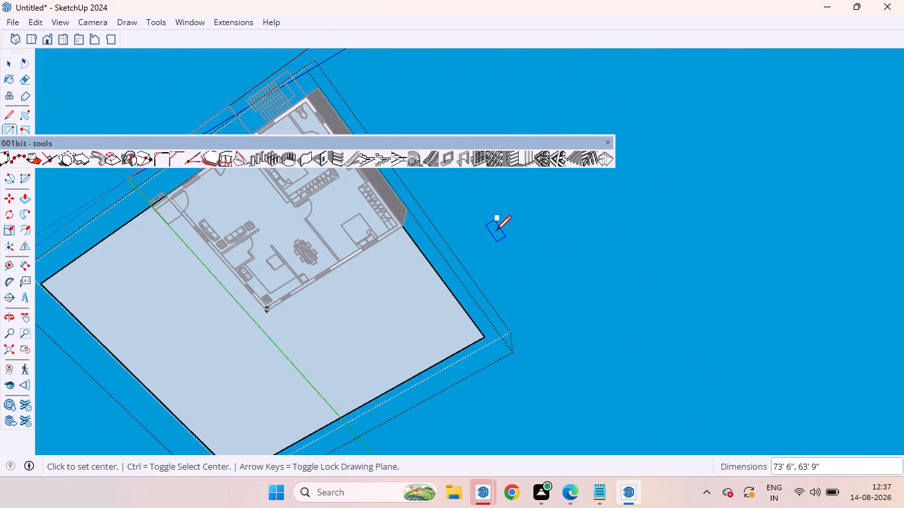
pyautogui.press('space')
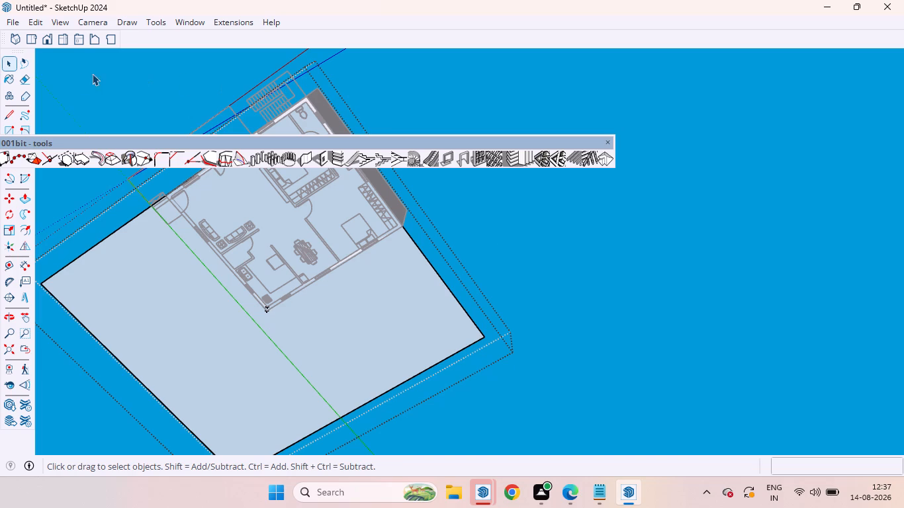
# Examine the rectangle against the walls and floor plan from above the house, and close the group.
pyautogui.click(7, 33)
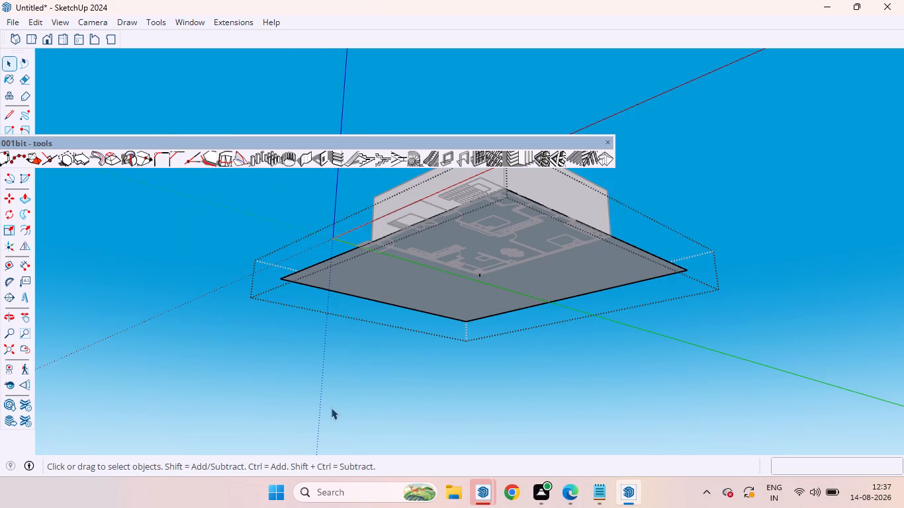
pyautogui.click(11, 312)
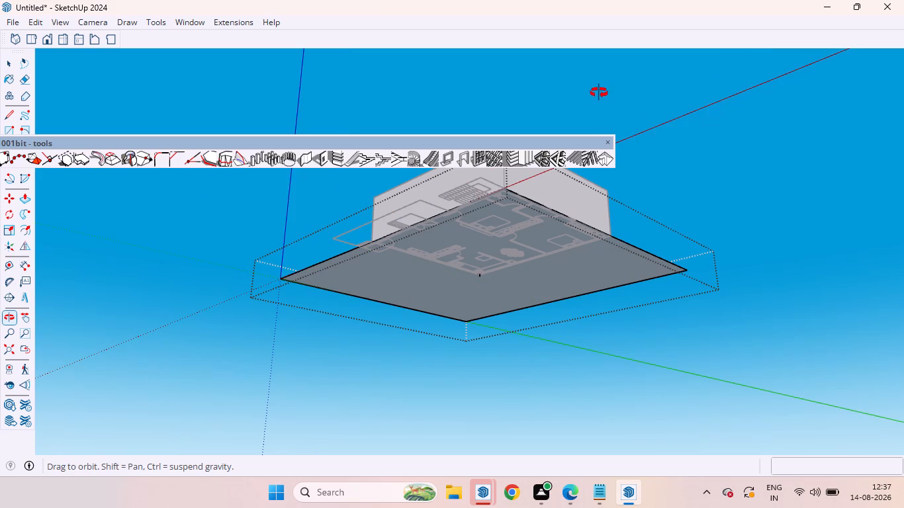
pyautogui.moveTo(599, 93); pyautogui.dragTo(590, 223)
pyautogui.moveTo(588, 235); pyautogui.dragTo(603, 296)
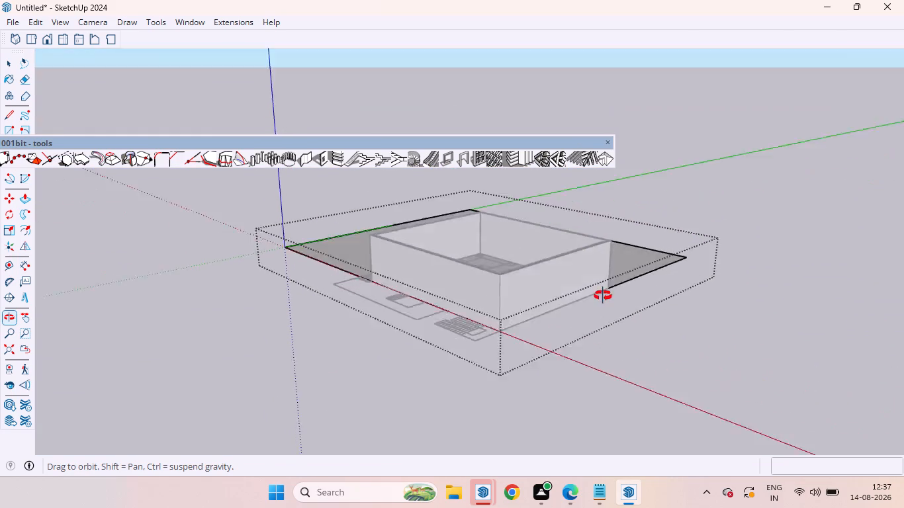
pyautogui.moveTo(603, 296); pyautogui.dragTo(640, 415)
pyautogui.press('space')
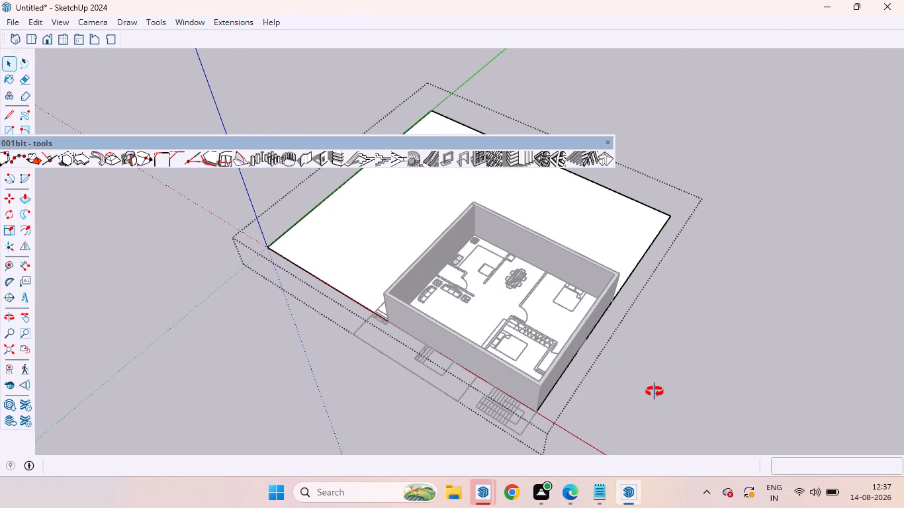
pyautogui.press('space')
pyautogui.click(604, 360)
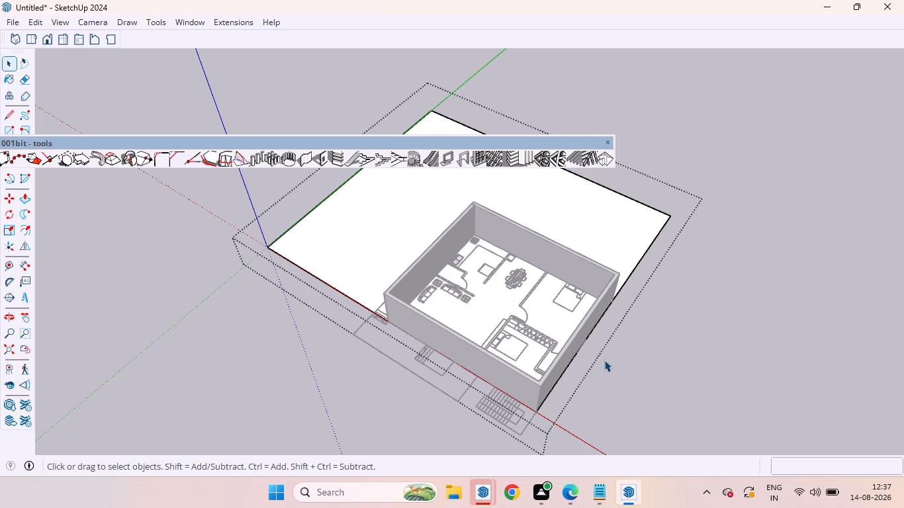
pyautogui.doubleClick(627, 362)
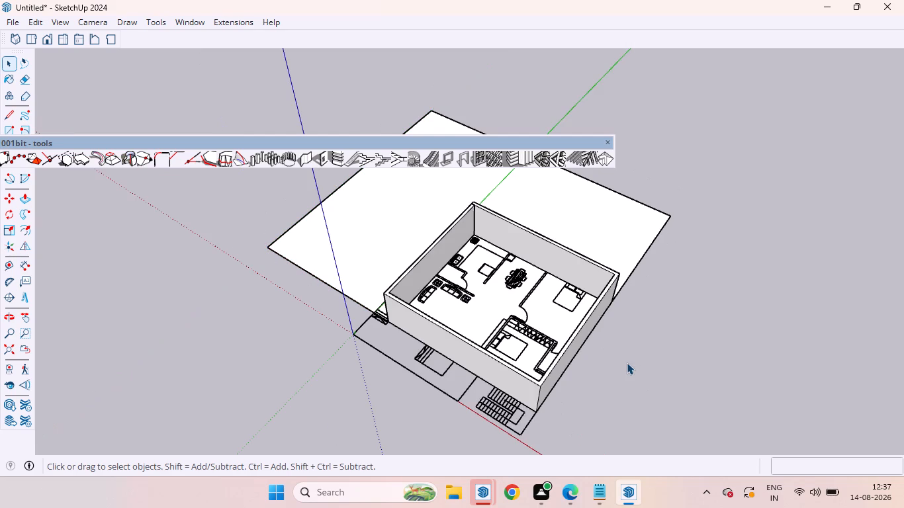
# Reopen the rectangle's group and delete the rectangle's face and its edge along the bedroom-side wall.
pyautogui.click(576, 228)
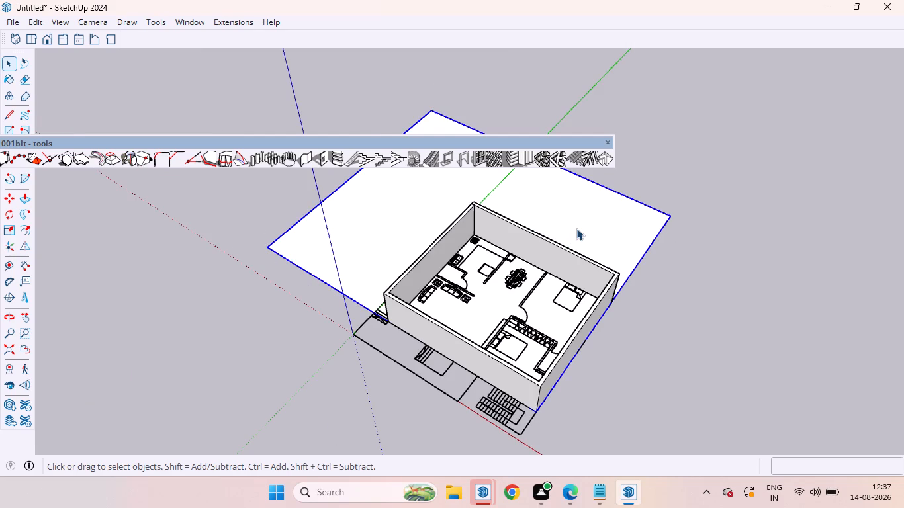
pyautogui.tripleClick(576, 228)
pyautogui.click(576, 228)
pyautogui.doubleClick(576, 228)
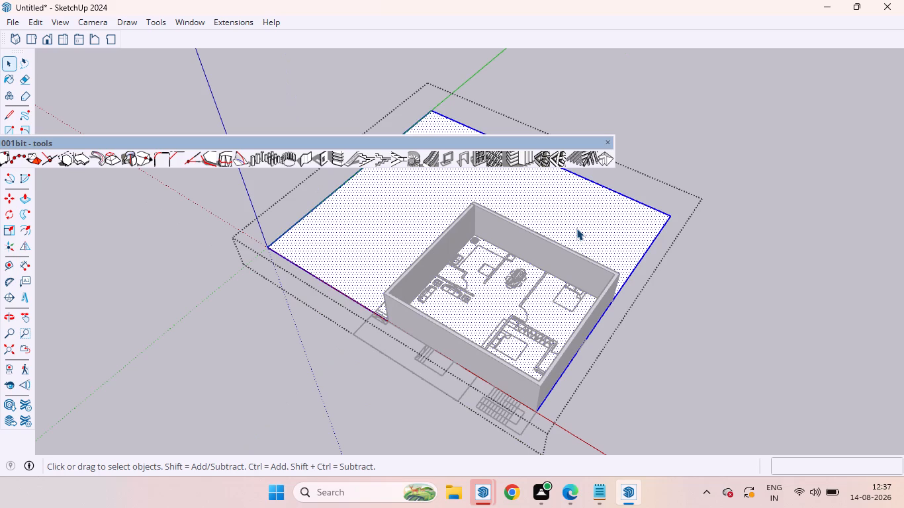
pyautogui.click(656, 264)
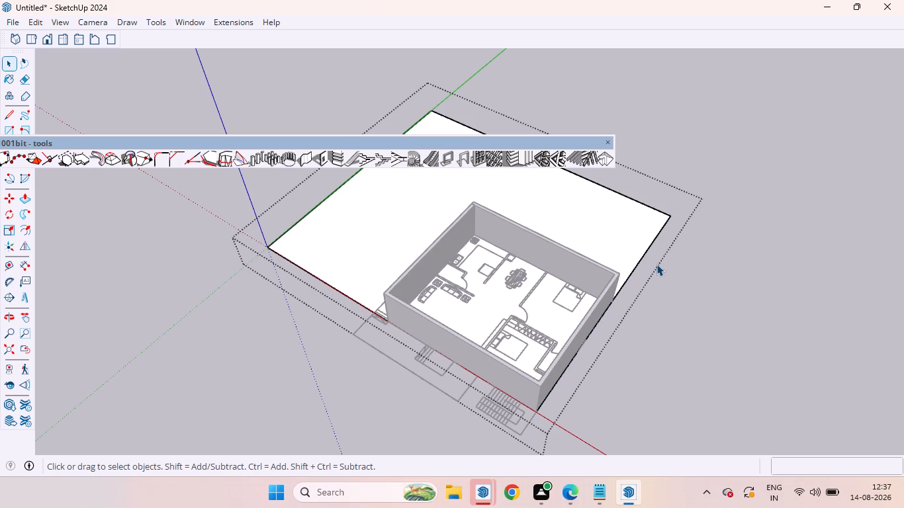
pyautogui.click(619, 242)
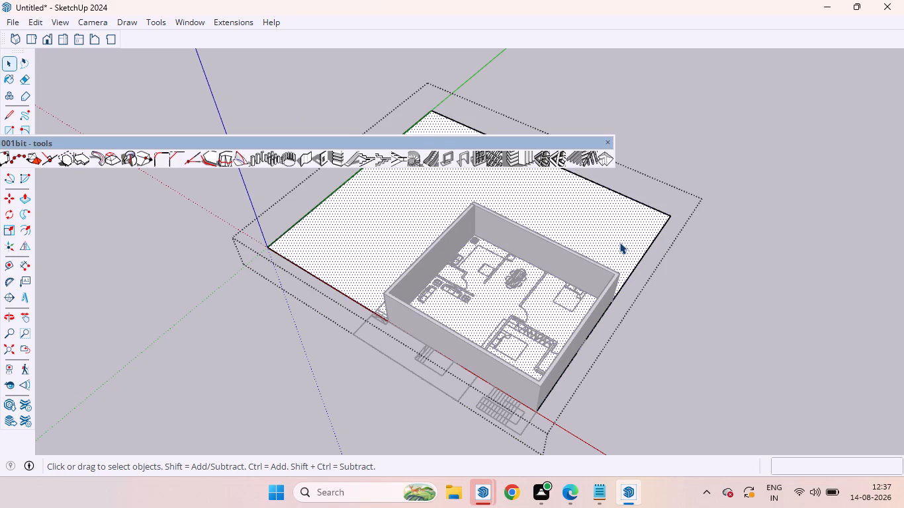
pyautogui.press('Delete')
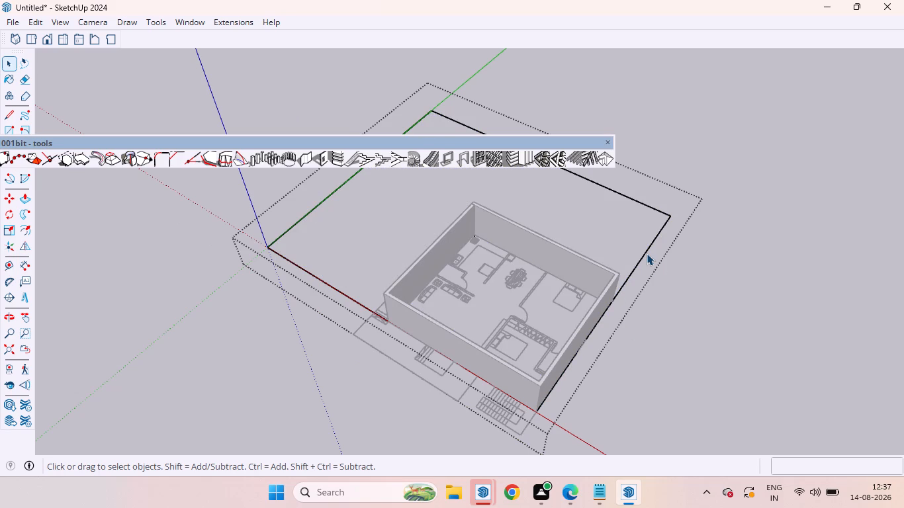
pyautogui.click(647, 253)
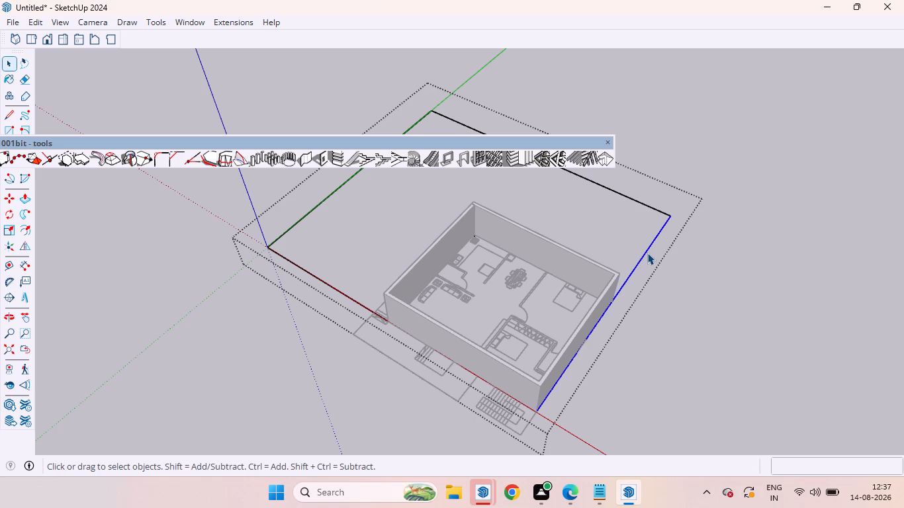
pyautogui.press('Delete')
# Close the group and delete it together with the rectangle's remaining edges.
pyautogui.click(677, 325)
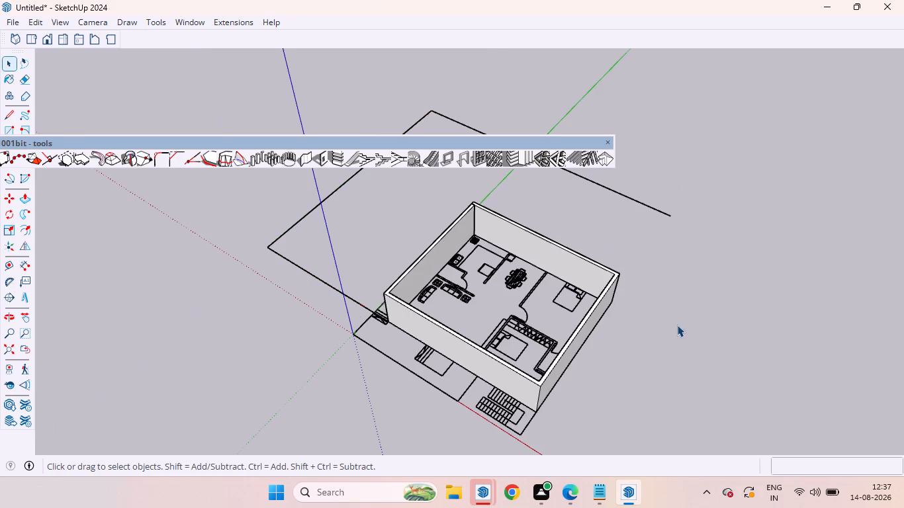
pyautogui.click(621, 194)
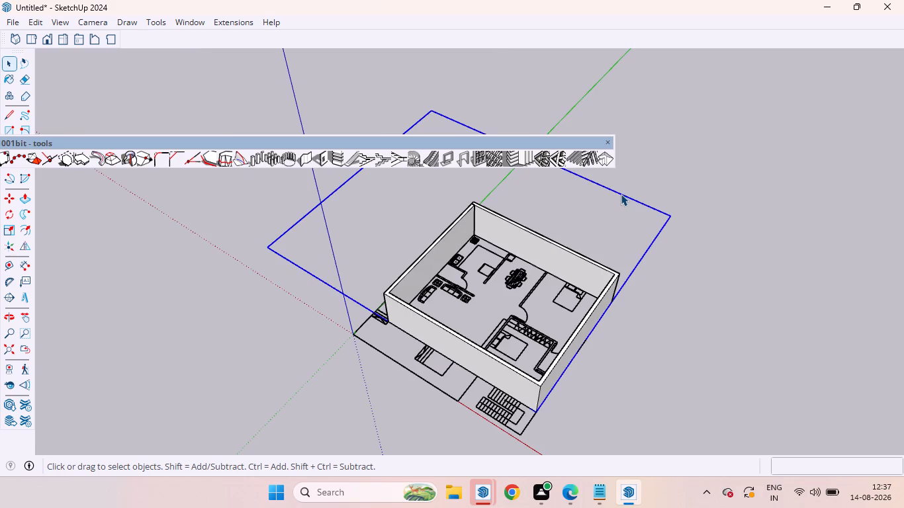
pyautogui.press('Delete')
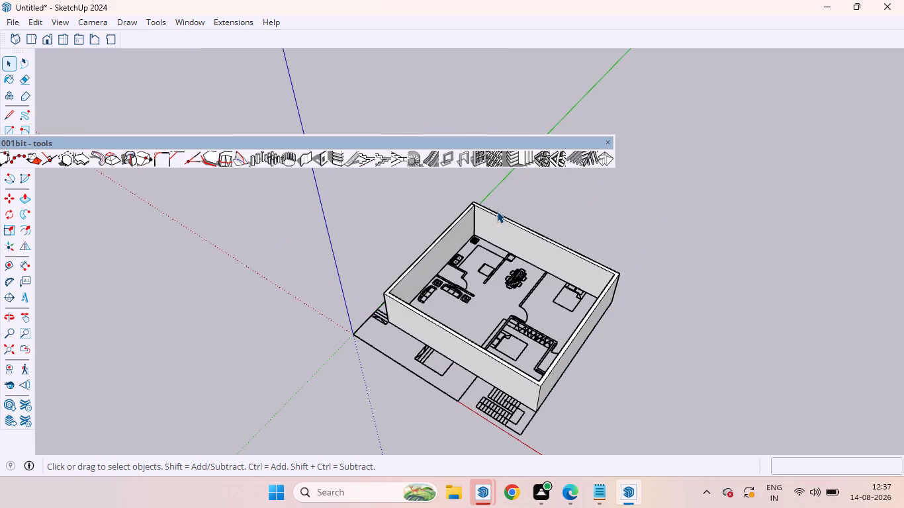
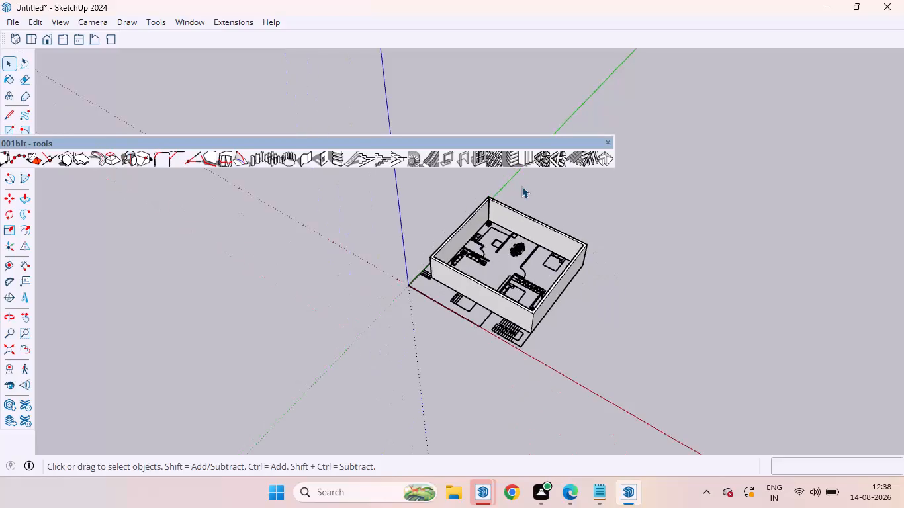
# Move the floating 1001bit tools palette clear of the drawing tools so all of its commands are accessible.
pyautogui.scroll(7, 521, 186)
pyautogui.scroll(-7, 556, 180)
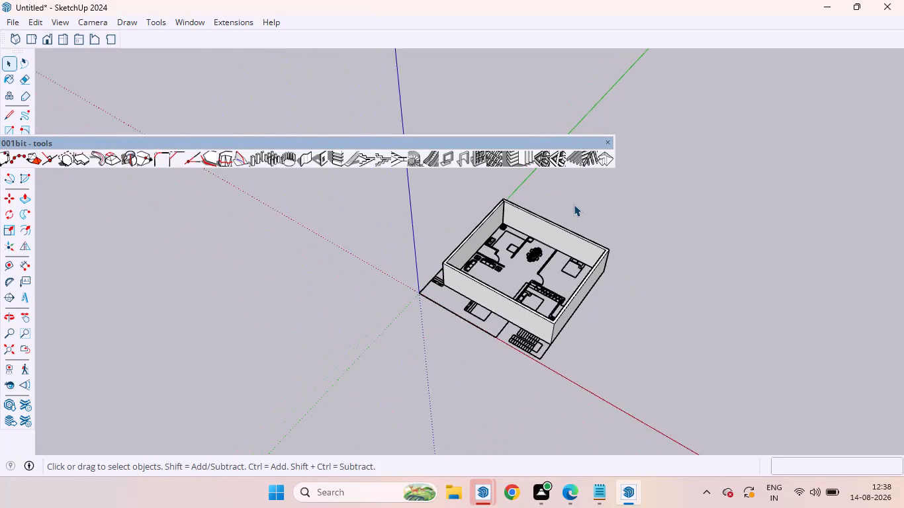
pyautogui.scroll(-3, 574, 204)
pyautogui.moveTo(574, 204); pyautogui.dragTo(530, 86, button='middle')
pyautogui.scroll(-3, 563, 155)
pyautogui.scroll(4, 563, 155)
pyautogui.scroll(-5, 563, 155)
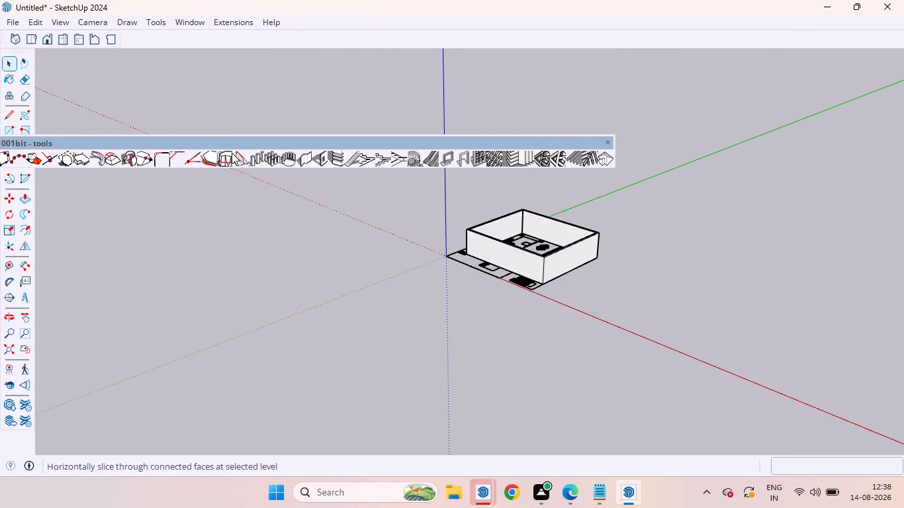
pyautogui.moveTo(215, 144); pyautogui.dragTo(182, 79)
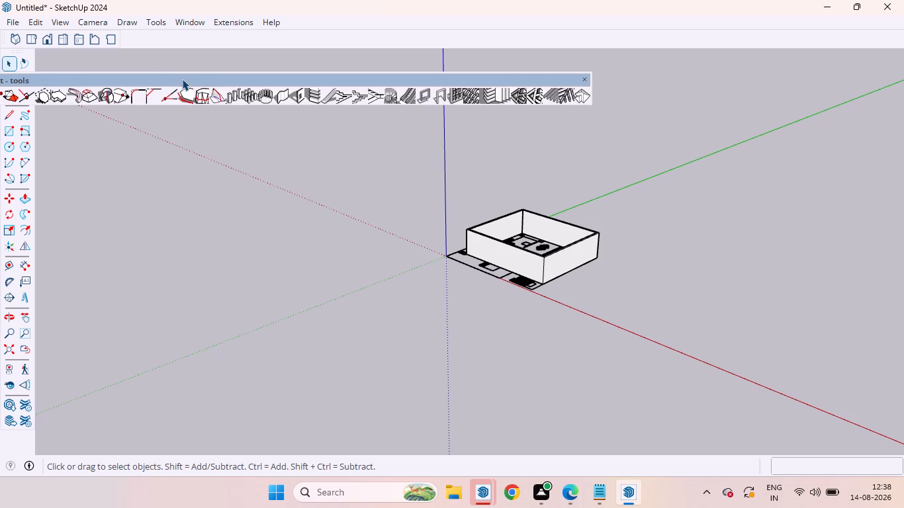
pyautogui.moveTo(182, 79); pyautogui.dragTo(337, 77)
# Create a new empty group for the floor, viewing the house from below.
pyautogui.scroll(-4, 434, 184)
pyautogui.scroll(10, 458, 216)
pyautogui.moveTo(598, 282); pyautogui.dragTo(481, 157, button='middle')
pyautogui.scroll(8, 475, 175)
pyautogui.scroll(-6, 492, 198)
pyautogui.moveTo(525, 316); pyautogui.dragTo(459, 223, button='middle')
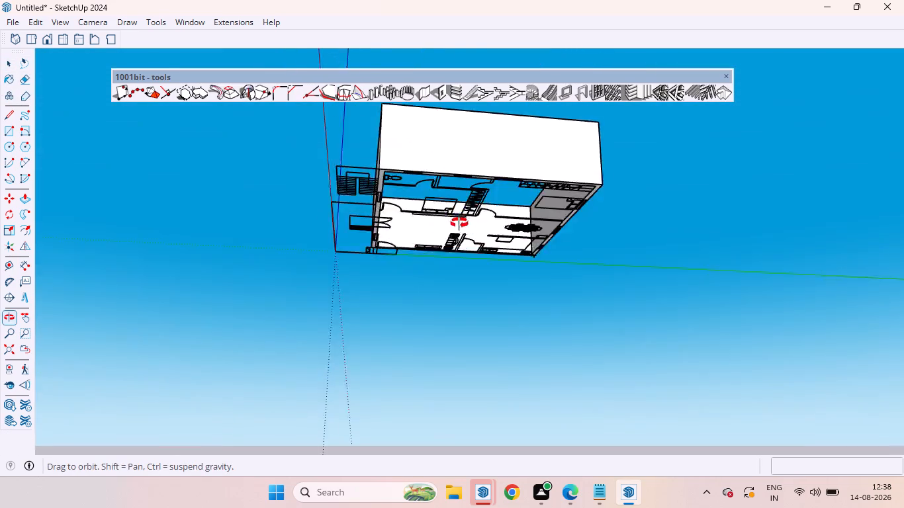
pyautogui.moveTo(459, 223); pyautogui.dragTo(440, 177, button='middle')
pyautogui.scroll(-7, 470, 204)
pyautogui.scroll(1, 496, 248)
pyautogui.scroll(-5, 496, 248)
pyautogui.moveTo(492, 233); pyautogui.dragTo(437, 142, button='middle')
pyautogui.scroll(2, 439, 149)
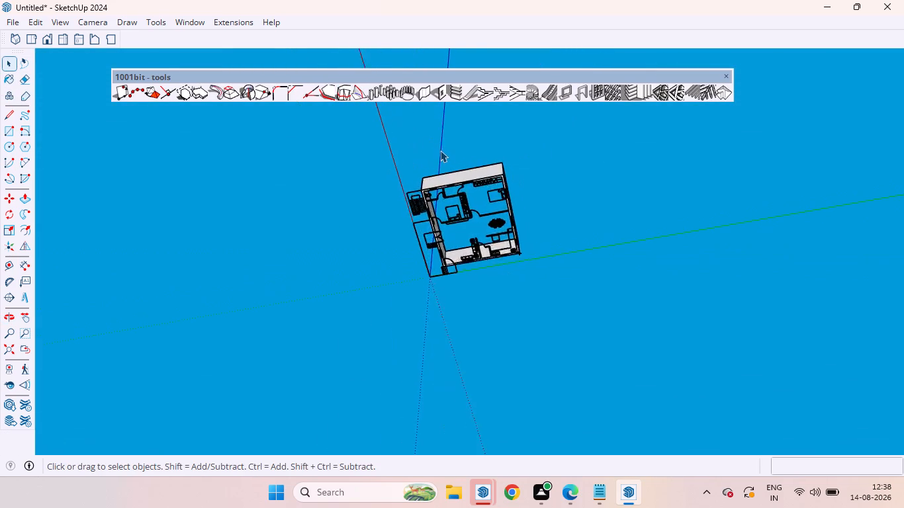
pyautogui.scroll(11, 440, 150)
pyautogui.scroll(-4, 457, 192)
pyautogui.moveTo(463, 239); pyautogui.dragTo(419, 150, button='middle')
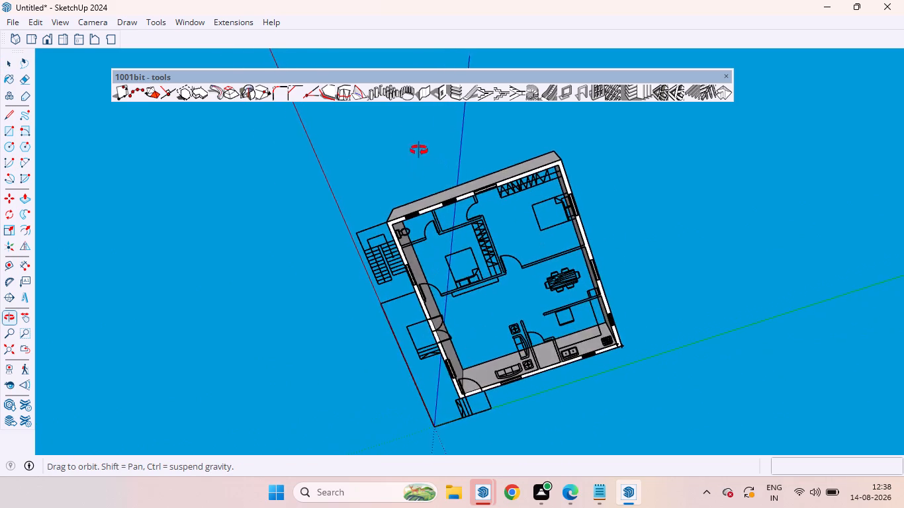
pyautogui.moveTo(419, 150); pyautogui.dragTo(393, 129, button='middle')
pyautogui.rightClick(396, 187)
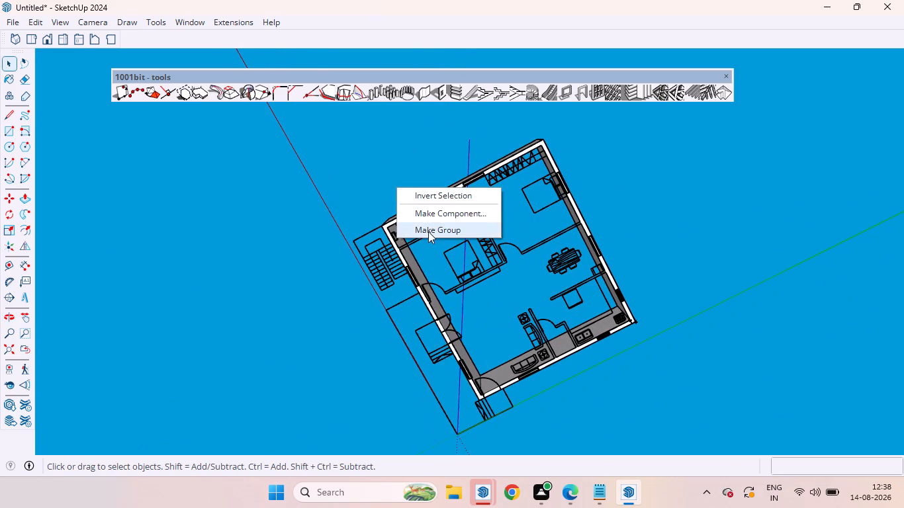
pyautogui.click(428, 232)
# Draw a 36' 9" by 31' 10 1/2" rectangle in the group, from the outer corner beside the toilet to the outer kitchen corner, and close the group.
pyautogui.press('r')
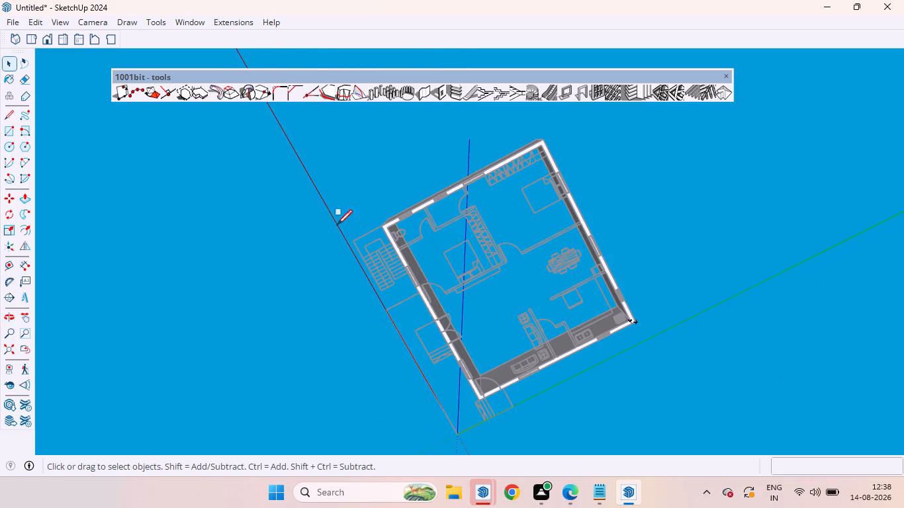
pyautogui.scroll(1, 371, 241)
pyautogui.scroll(-1, 371, 241)
pyautogui.scroll(4, 371, 241)
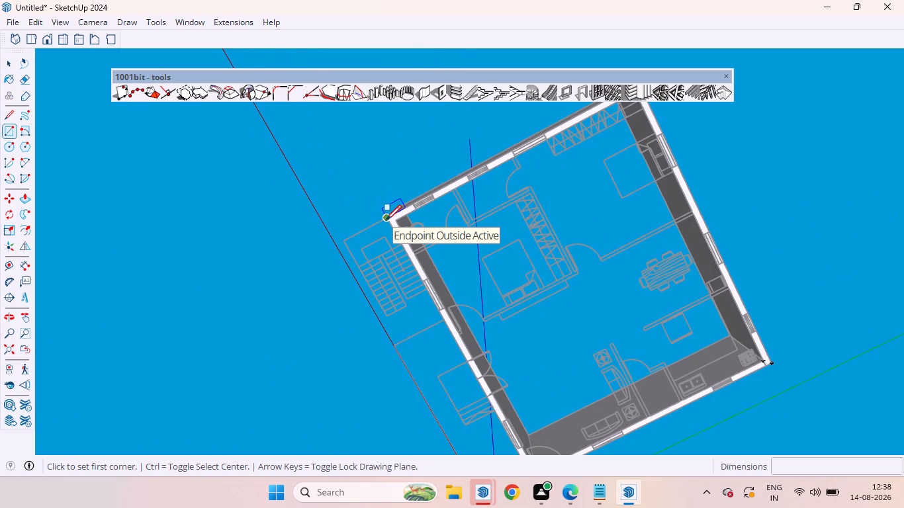
pyautogui.scroll(8, 388, 222)
pyautogui.click(386, 216)
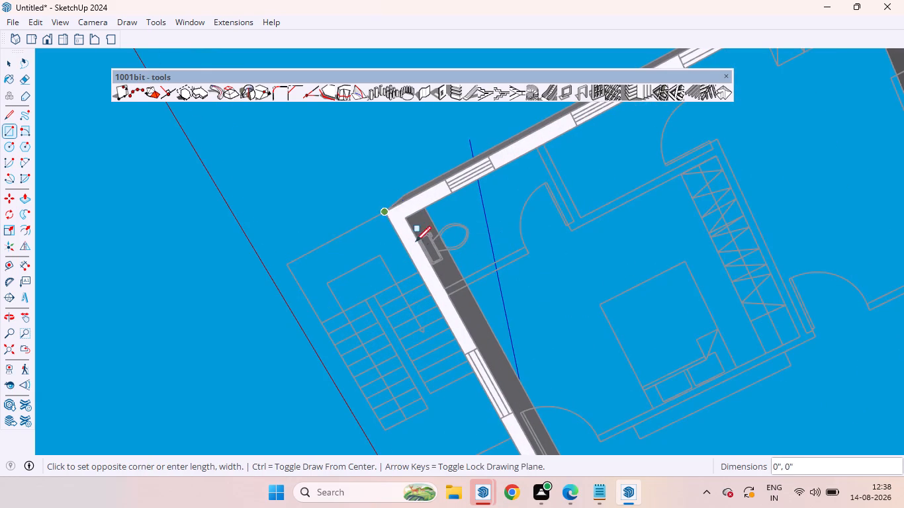
pyautogui.scroll(-15, 426, 245)
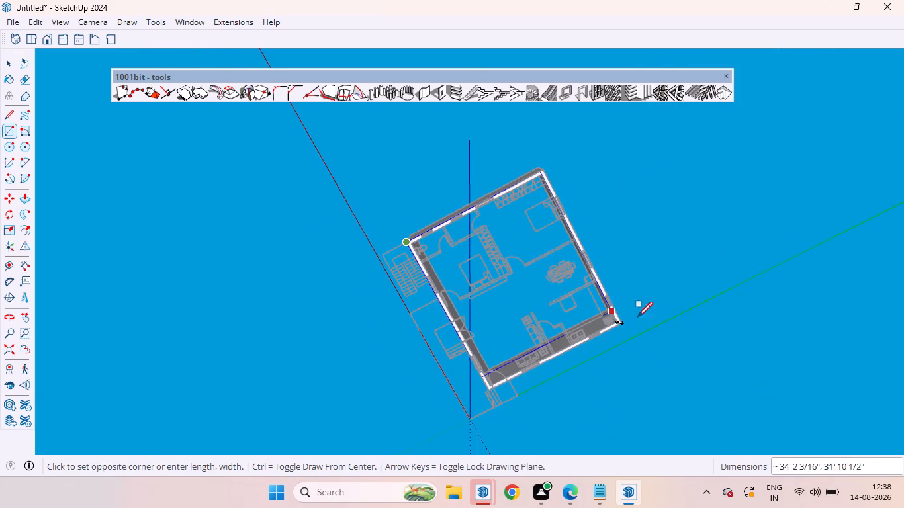
pyautogui.scroll(17, 640, 333)
pyautogui.scroll(5, 613, 319)
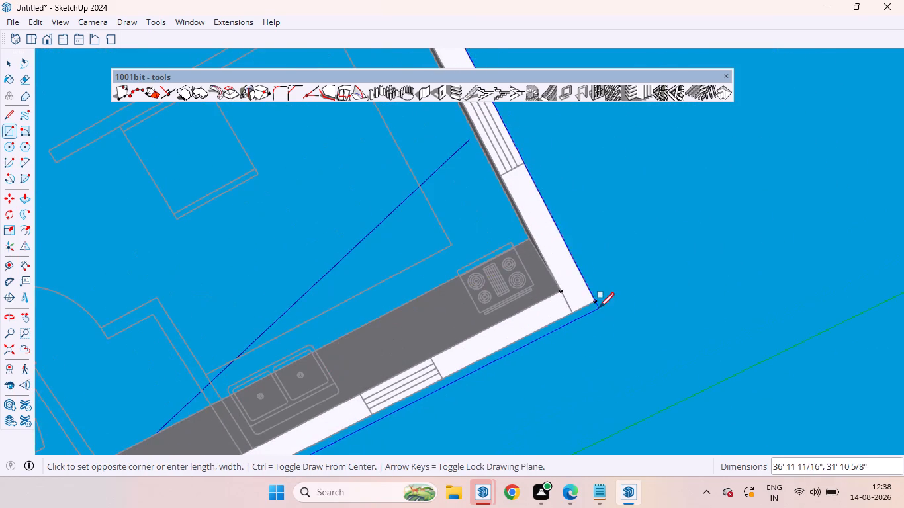
pyautogui.click(594, 304)
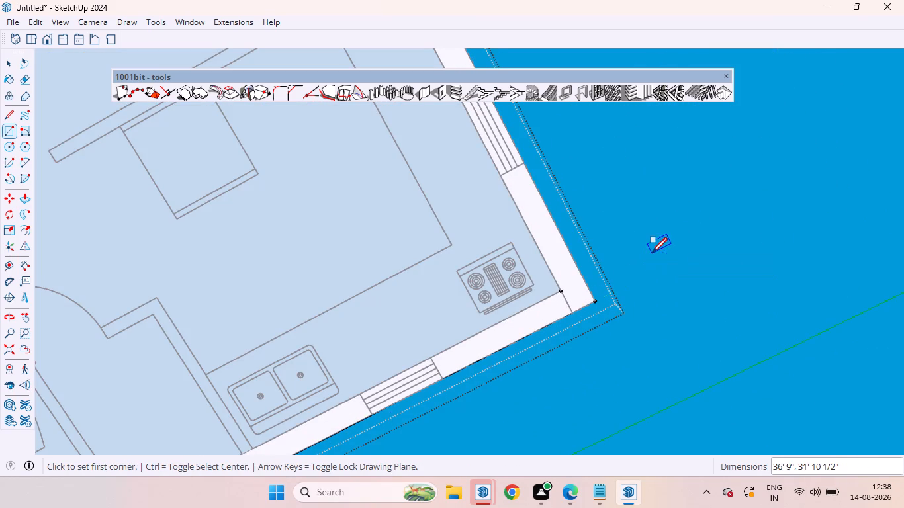
pyautogui.press('space')
pyautogui.scroll(-1, 594, 261)
pyautogui.scroll(1, 594, 261)
pyautogui.scroll(-8, 594, 261)
pyautogui.scroll(2, 598, 282)
pyautogui.scroll(-6, 598, 284)
pyautogui.scroll(1, 595, 296)
pyautogui.scroll(-6, 595, 296)
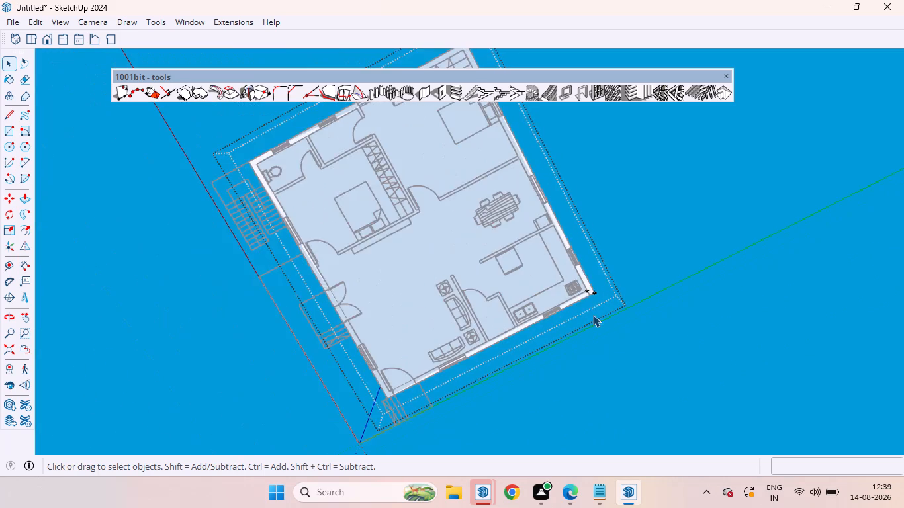
pyautogui.scroll(-16, 593, 315)
pyautogui.moveTo(545, 146); pyautogui.dragTo(617, 505, button='middle')
pyautogui.scroll(-1, 617, 502)
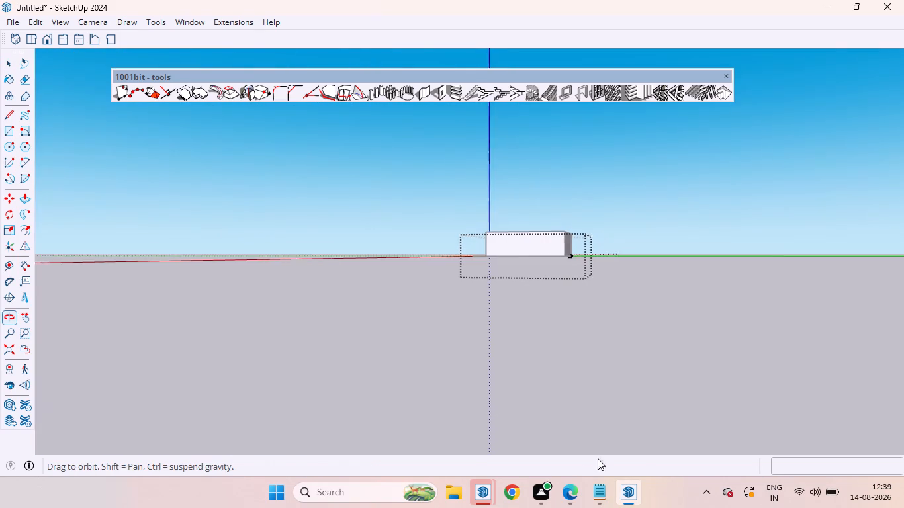
pyautogui.scroll(-5, 558, 278)
pyautogui.moveTo(589, 247); pyautogui.dragTo(737, 409, button='middle')
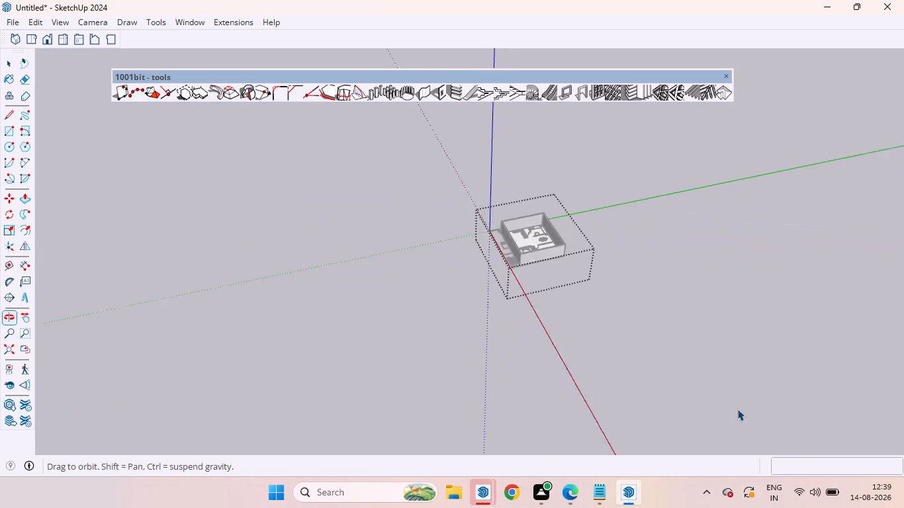
pyautogui.moveTo(737, 409); pyautogui.dragTo(745, 422, button='middle')
pyautogui.scroll(5, 453, 290)
pyautogui.click(627, 289)
# Examine the interior partitions and room layout of the floor plan from above.
pyautogui.scroll(12, 543, 181)
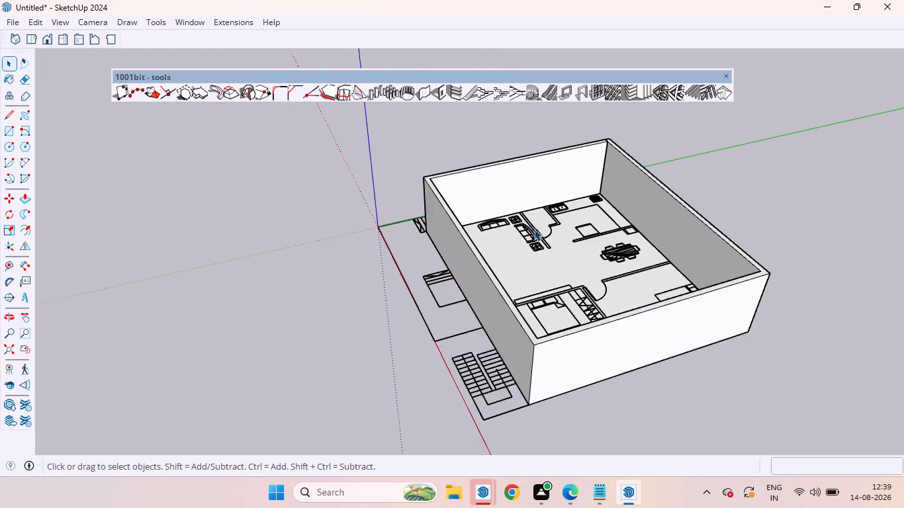
pyautogui.scroll(2, 534, 229)
pyautogui.moveTo(540, 235); pyautogui.dragTo(723, 431, button='middle')
pyautogui.scroll(-5, 617, 272)
pyautogui.scroll(2, 700, 327)
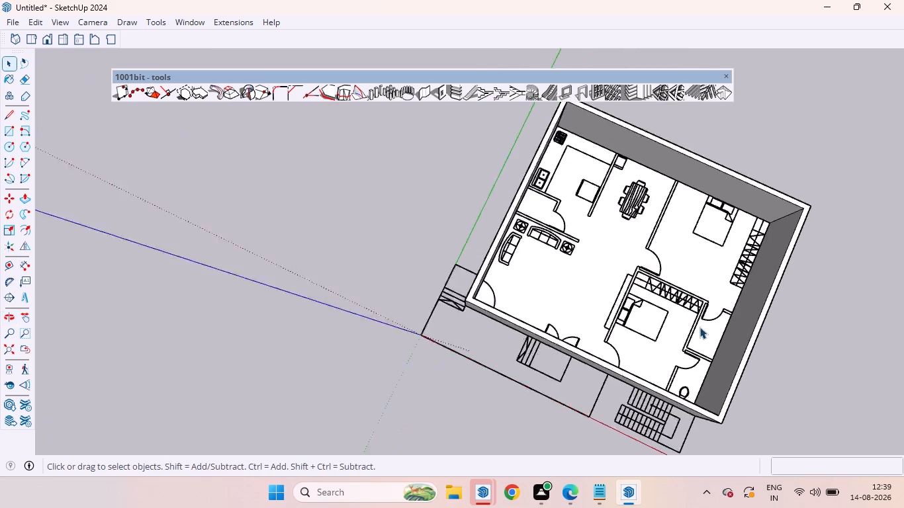
pyautogui.scroll(7, 700, 327)
pyautogui.scroll(-6, 553, 300)
pyautogui.scroll(3, 562, 297)
pyautogui.scroll(-3, 562, 298)
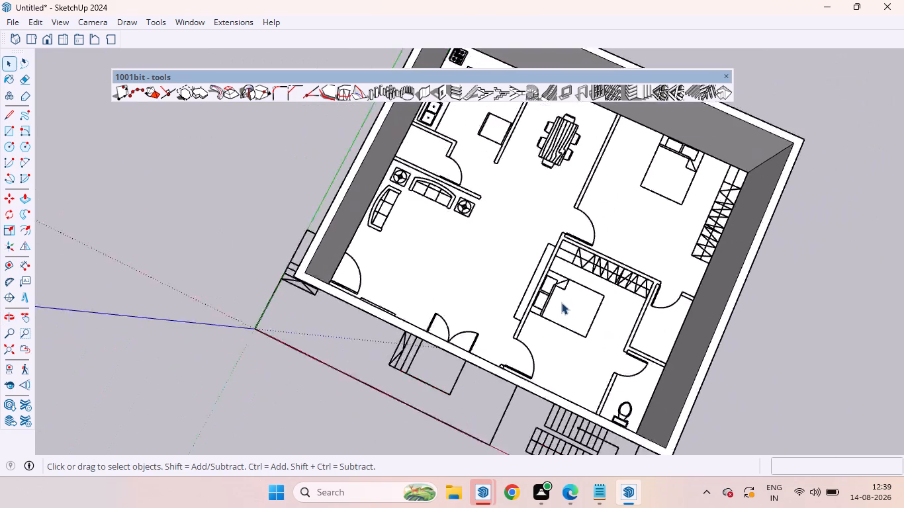
pyautogui.scroll(-2, 561, 302)
pyautogui.scroll(2, 458, 222)
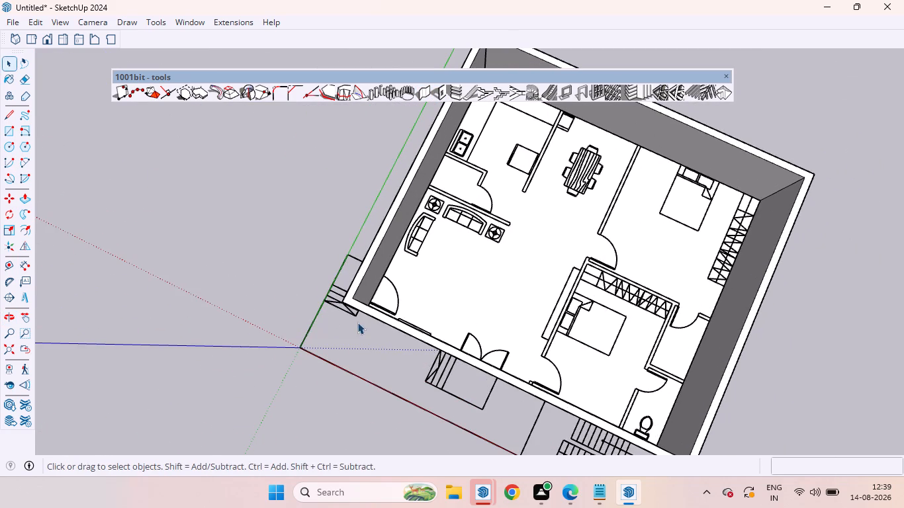
pyautogui.scroll(-3, 342, 271)
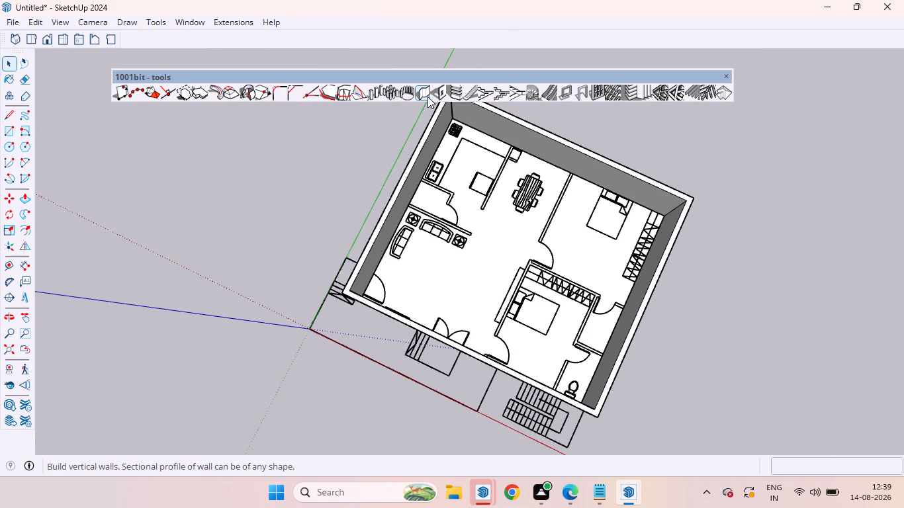
# Set the thickness of a new 1001bit vertical wall to 4.5 and start building it.
pyautogui.click(426, 97)
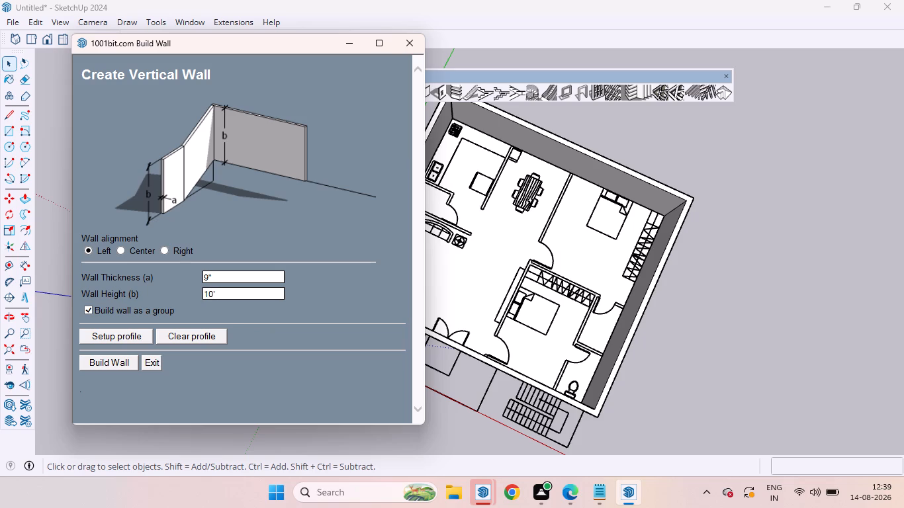
pyautogui.click(216, 273)
pyautogui.press('BackSpace')
pyautogui.press('4')
pyautogui.write('.5')
pyautogui.press('Return')
pyautogui.click(115, 370)
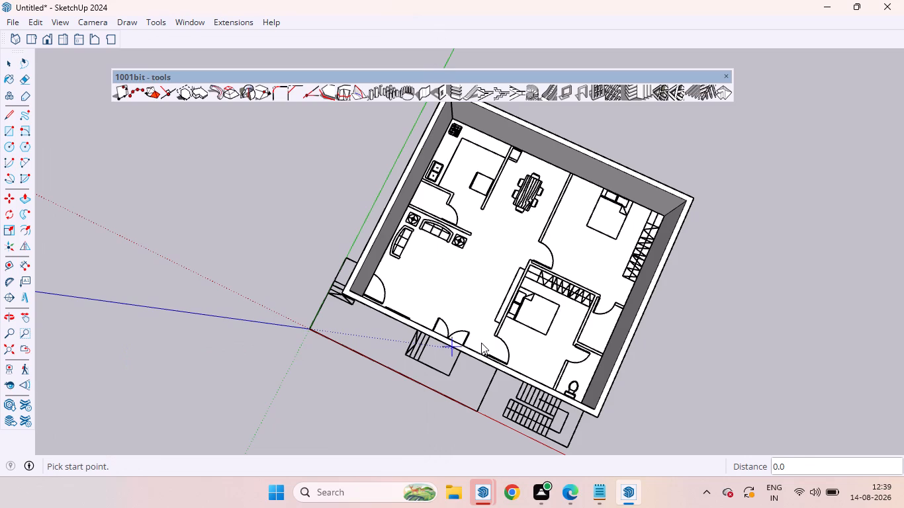
# Build the wall from the exterior wall beside the kitchen sink, along the partition and around its corner, to the opposite partition at the small room's door.
pyautogui.scroll(5, 505, 135)
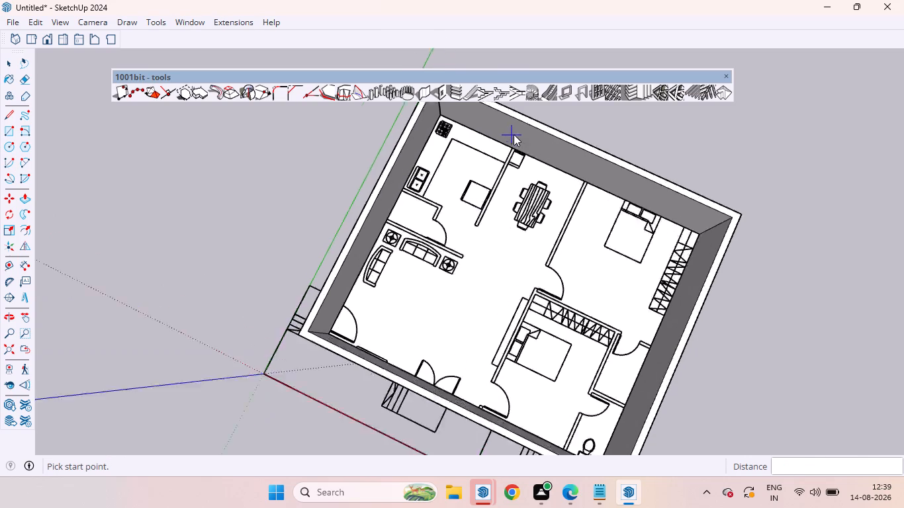
pyautogui.scroll(14, 518, 142)
pyautogui.scroll(-2, 494, 179)
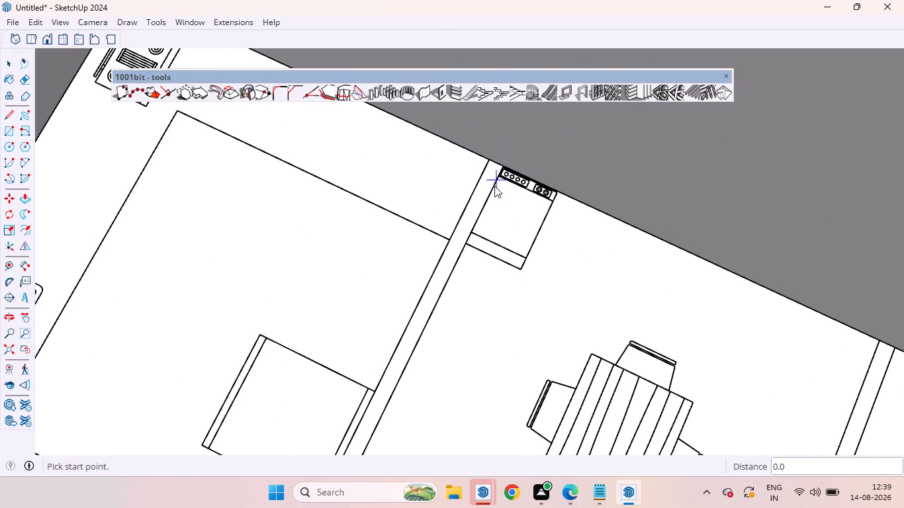
pyautogui.scroll(-3, 494, 186)
pyautogui.scroll(-10, 488, 248)
pyautogui.scroll(-6, 451, 201)
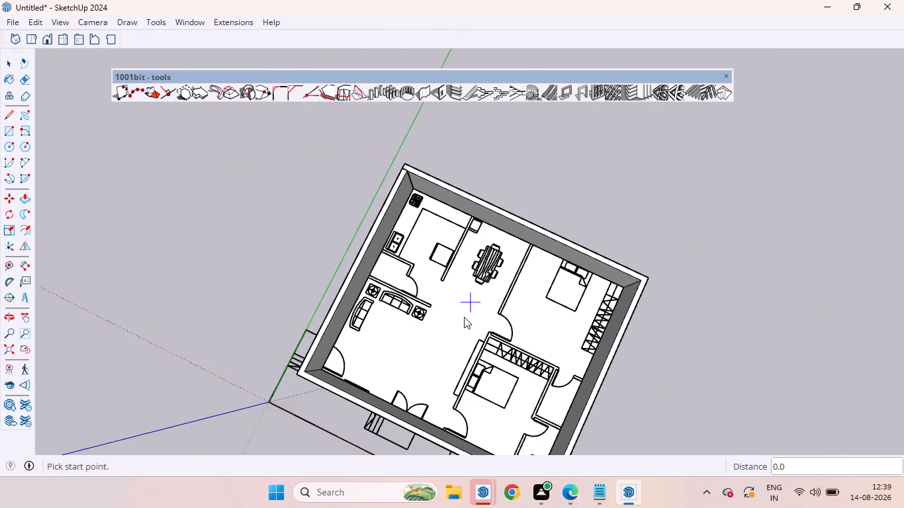
pyautogui.scroll(7, 461, 319)
pyautogui.scroll(1, 301, 176)
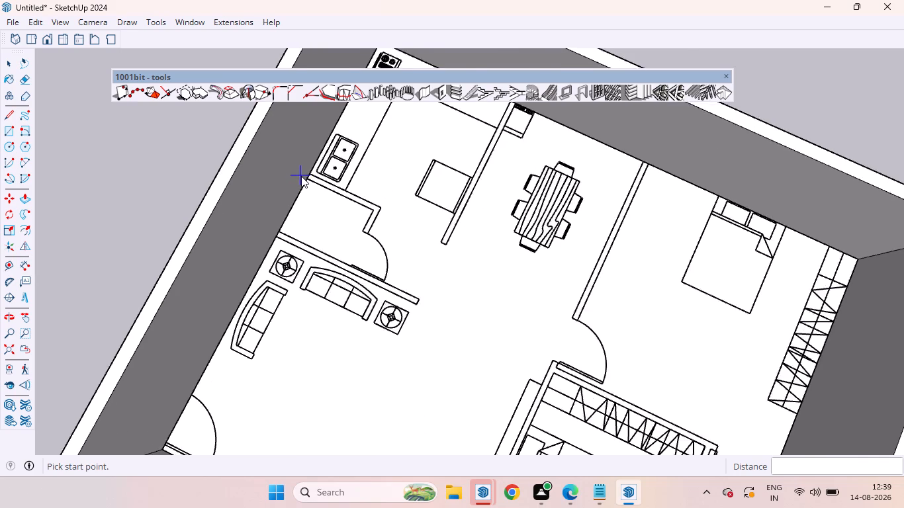
pyautogui.scroll(12, 301, 176)
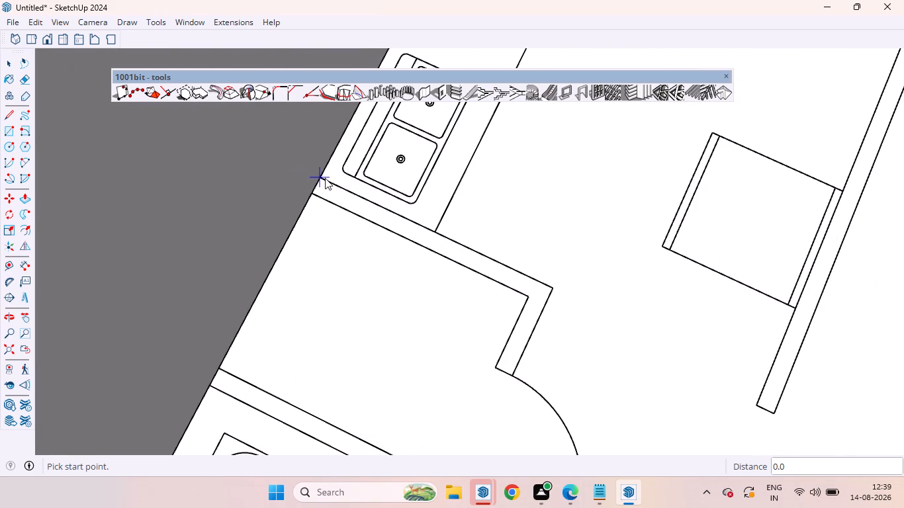
pyautogui.click(324, 178)
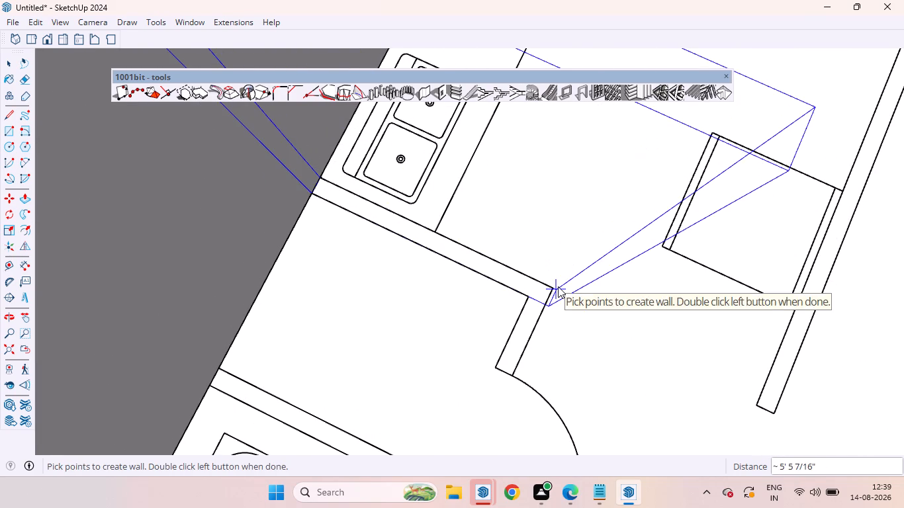
pyautogui.click(551, 287)
pyautogui.scroll(-3, 508, 349)
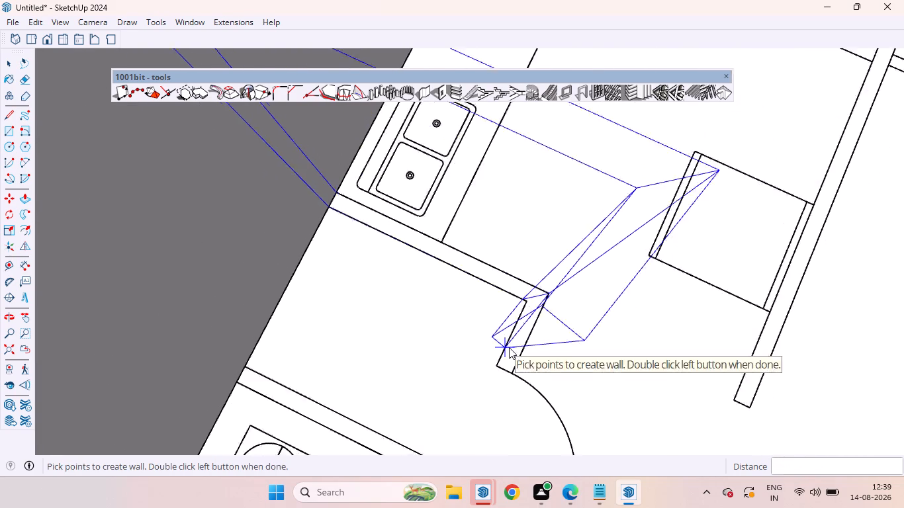
pyautogui.scroll(-6, 509, 347)
pyautogui.scroll(6, 492, 407)
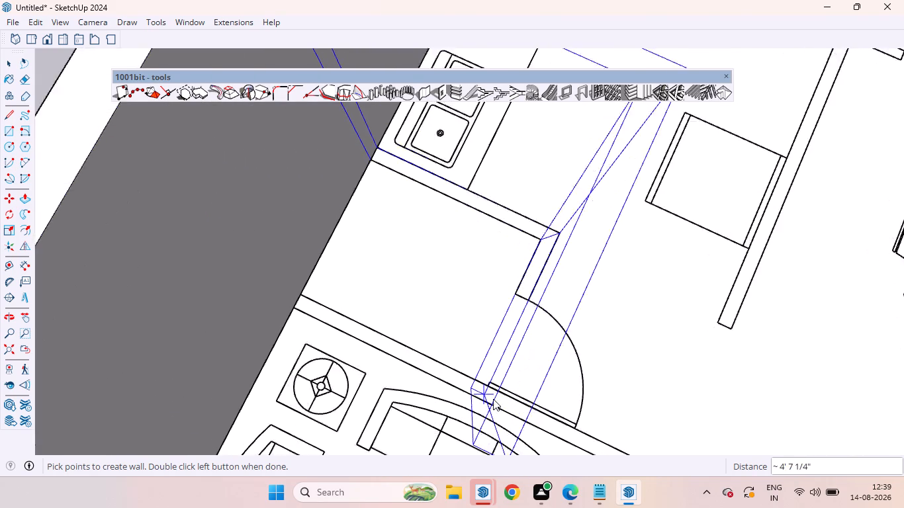
pyautogui.scroll(3, 493, 399)
pyautogui.click(489, 382)
pyautogui.doubleClick(489, 382)
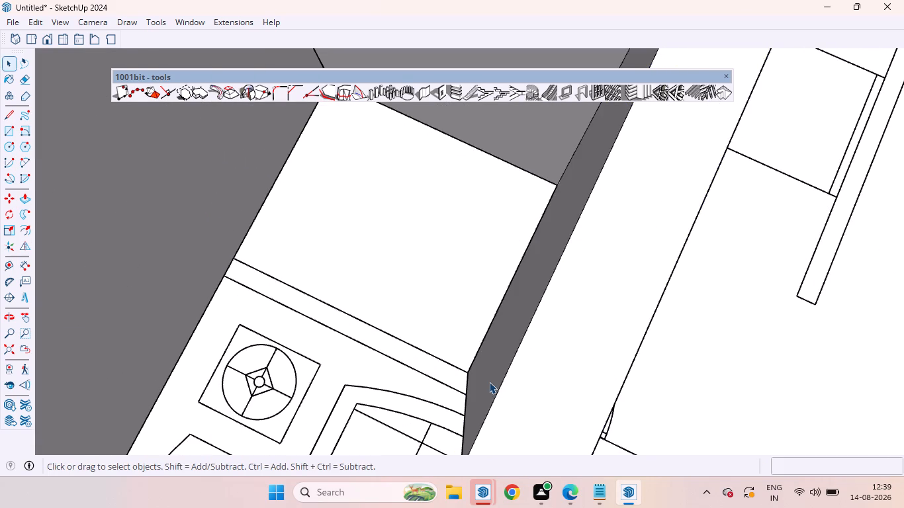
pyautogui.scroll(-6, 448, 280)
pyautogui.scroll(-2, 495, 253)
pyautogui.scroll(1, 498, 255)
pyautogui.scroll(-2, 498, 257)
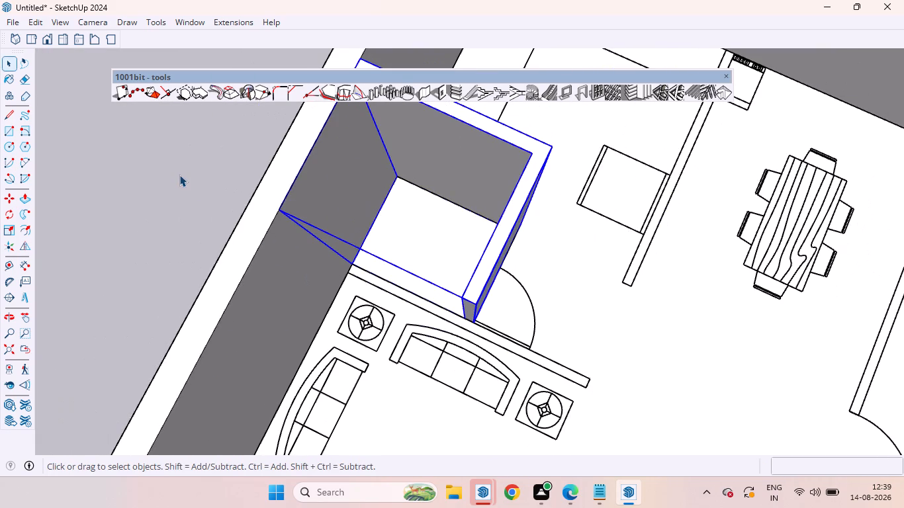
# Build a 4 1/2" thick, 10' high wall along the partition behind the sofas, from the exterior wall to the partition's free end.
pyautogui.click(178, 172)
pyautogui.click(496, 245)
pyautogui.click(201, 218)
pyautogui.scroll(2, 269, 235)
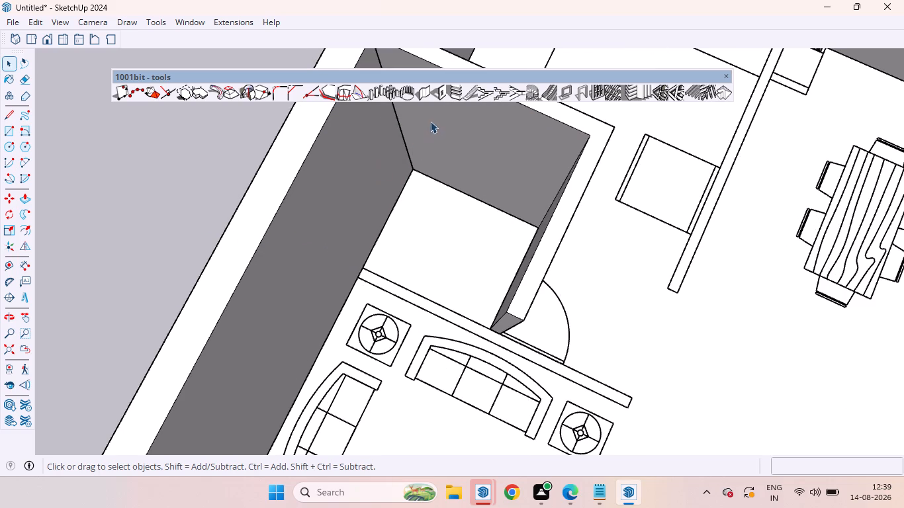
pyautogui.click(422, 93)
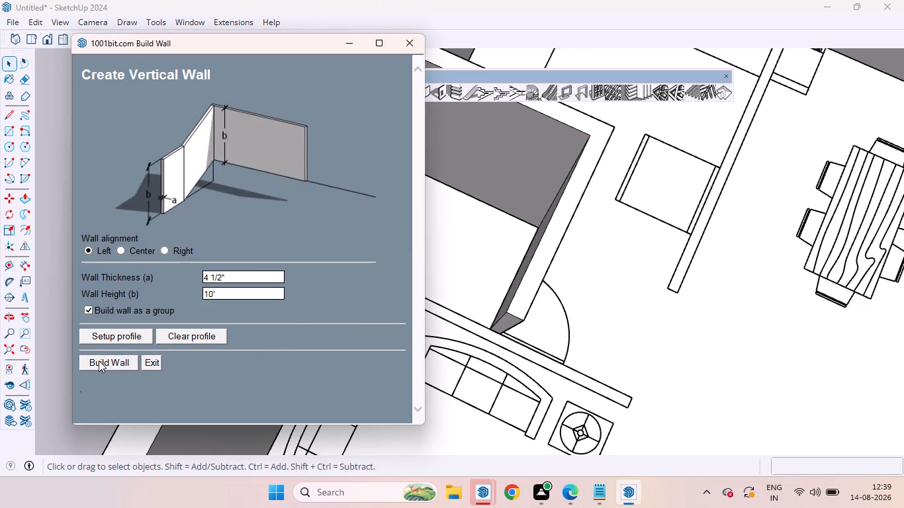
pyautogui.click(99, 360)
pyautogui.click(362, 267)
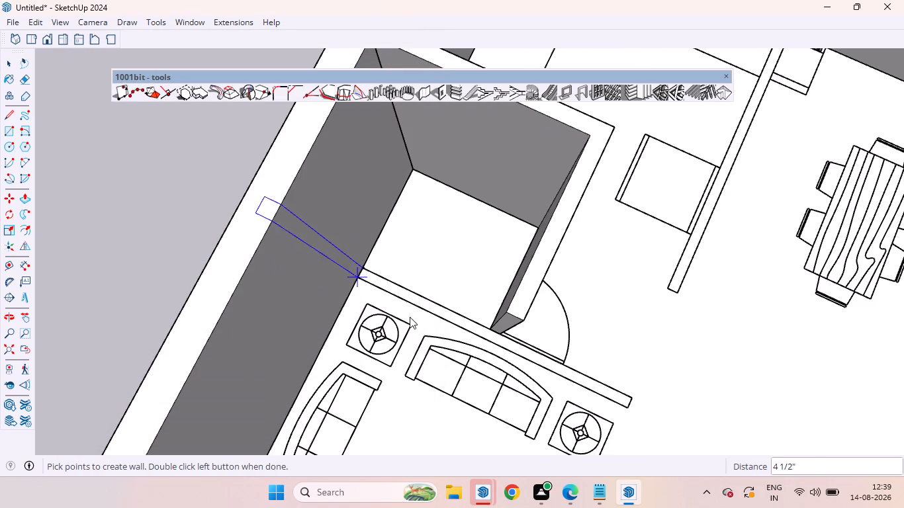
pyautogui.doubleClick(635, 402)
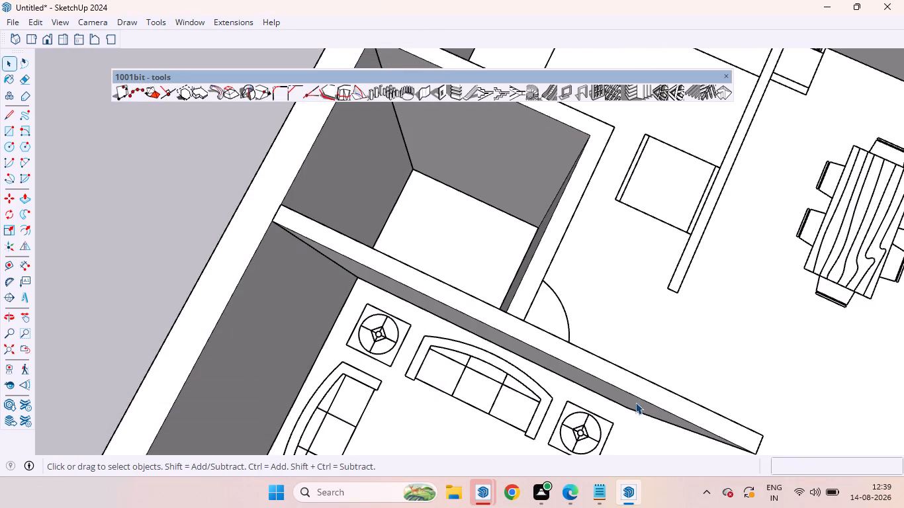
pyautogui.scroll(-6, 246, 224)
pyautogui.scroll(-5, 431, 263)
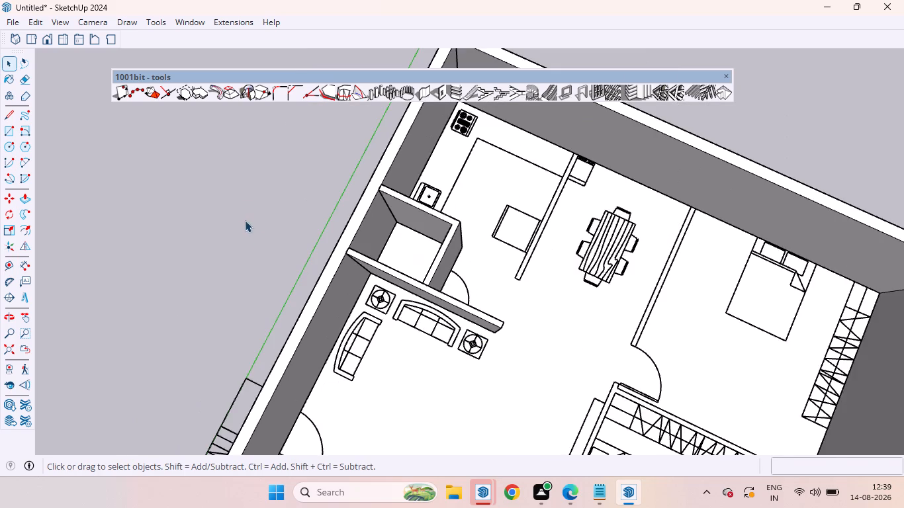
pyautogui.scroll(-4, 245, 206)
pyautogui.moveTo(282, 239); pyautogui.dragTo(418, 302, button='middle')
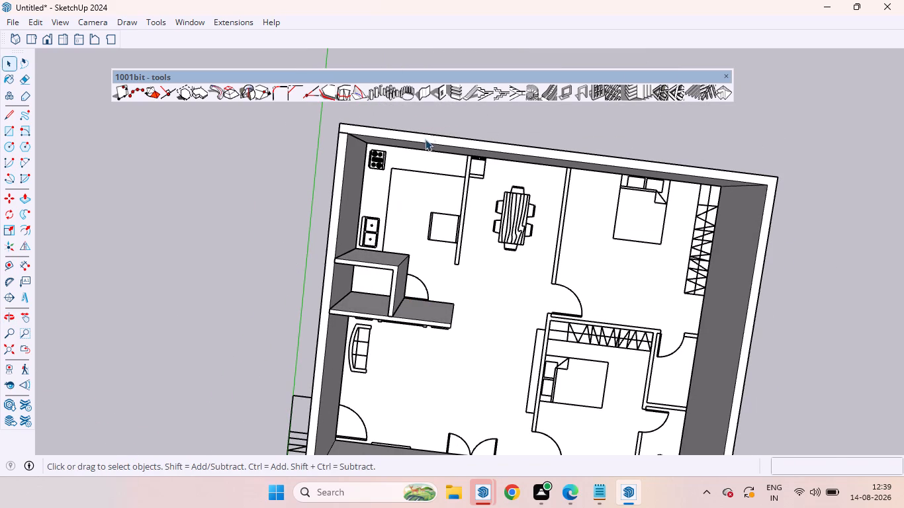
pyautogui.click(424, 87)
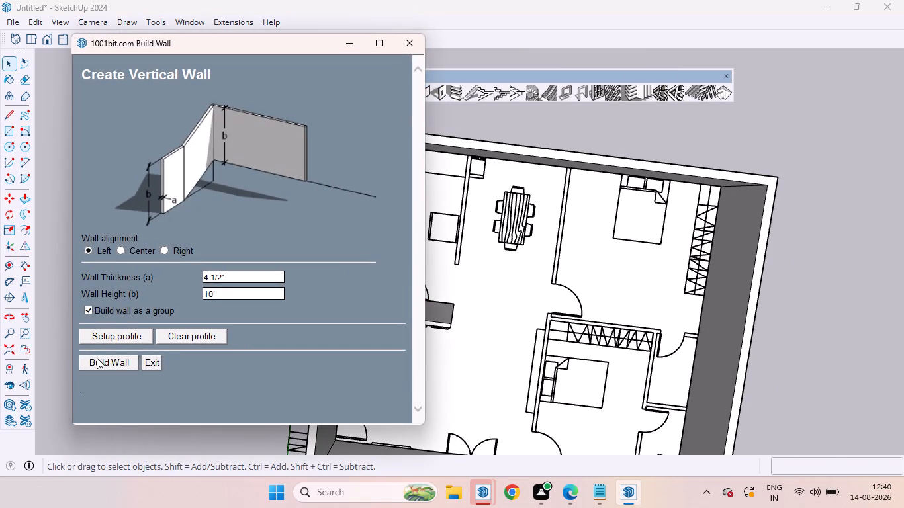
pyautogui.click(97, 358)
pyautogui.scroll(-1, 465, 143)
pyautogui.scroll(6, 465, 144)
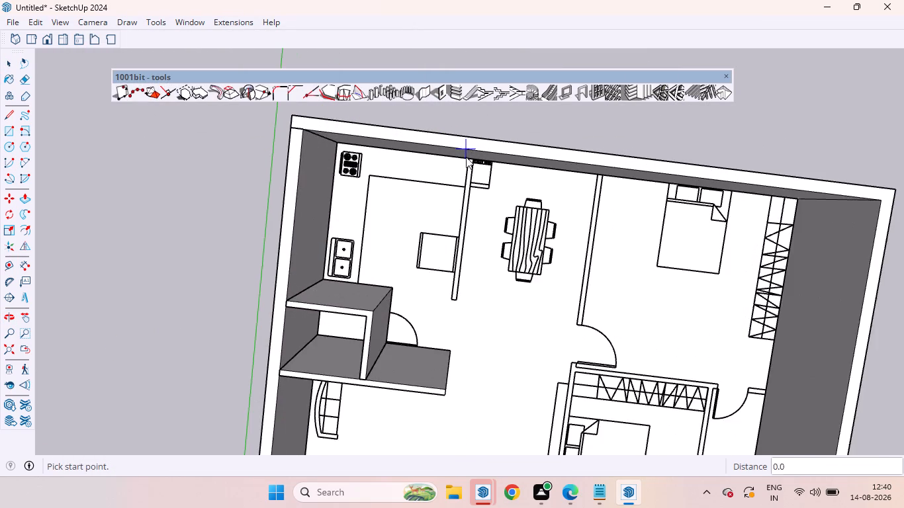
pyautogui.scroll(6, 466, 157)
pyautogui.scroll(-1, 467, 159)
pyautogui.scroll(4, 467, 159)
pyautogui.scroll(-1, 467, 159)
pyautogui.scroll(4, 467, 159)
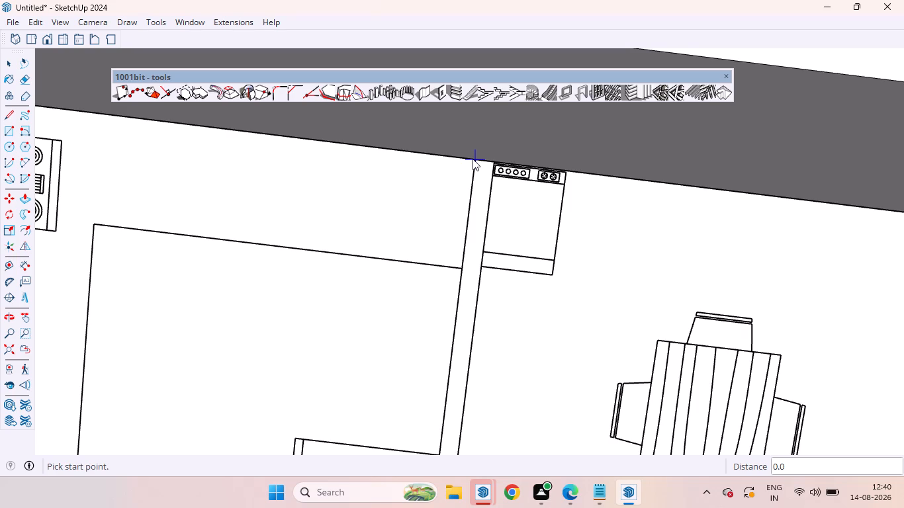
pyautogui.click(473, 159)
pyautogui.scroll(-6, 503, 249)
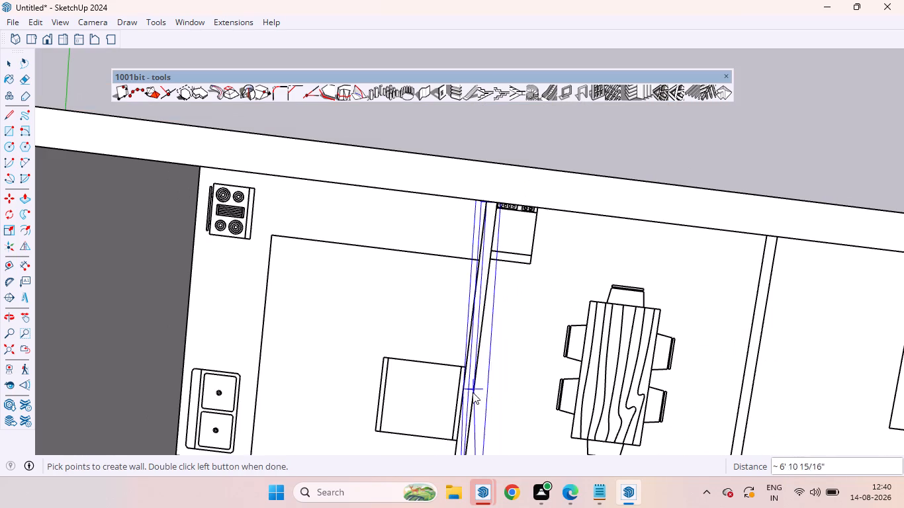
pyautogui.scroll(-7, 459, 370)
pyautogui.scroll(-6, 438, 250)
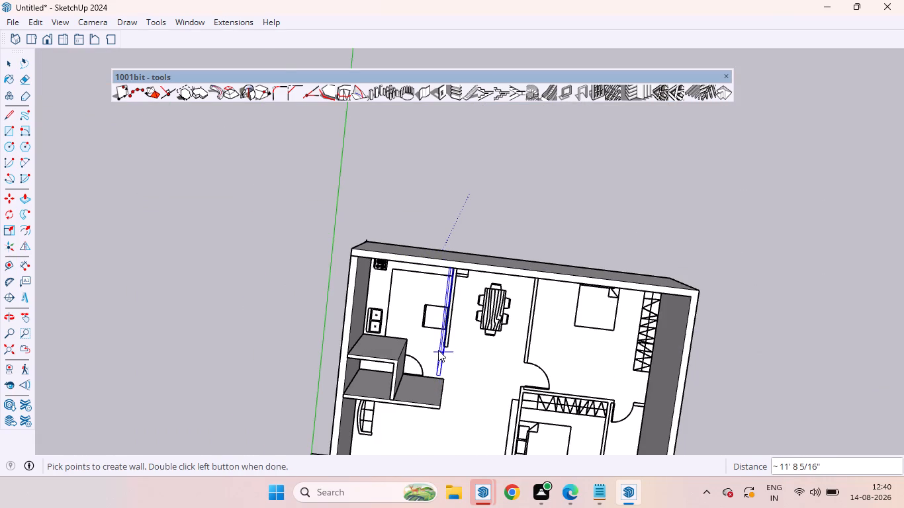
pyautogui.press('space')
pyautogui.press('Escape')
# Build a 4 1/2" wall 10' 10 1/2" long on the kitchen-dining partition, from the exterior wall to the partition's free end.
pyautogui.scroll(4, 482, 295)
pyautogui.moveTo(456, 368); pyautogui.dragTo(424, 232, button='middle')
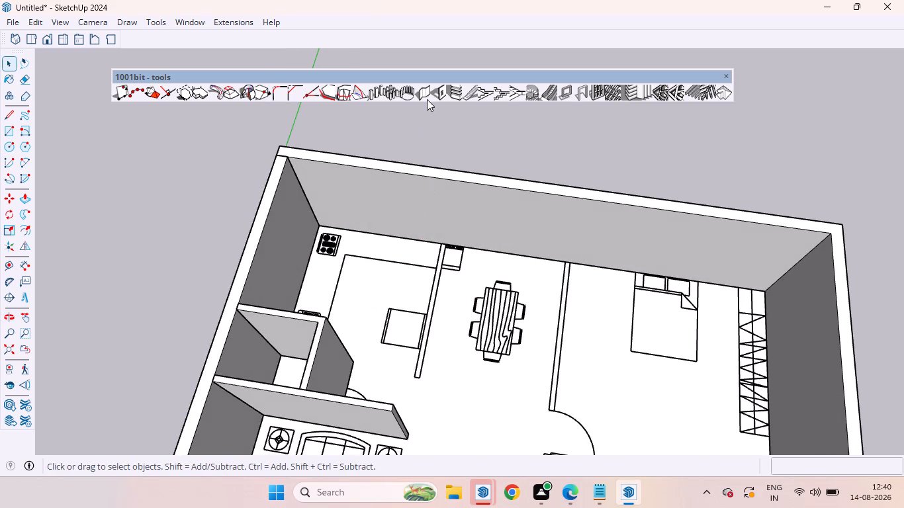
pyautogui.click(426, 99)
pyautogui.click(124, 360)
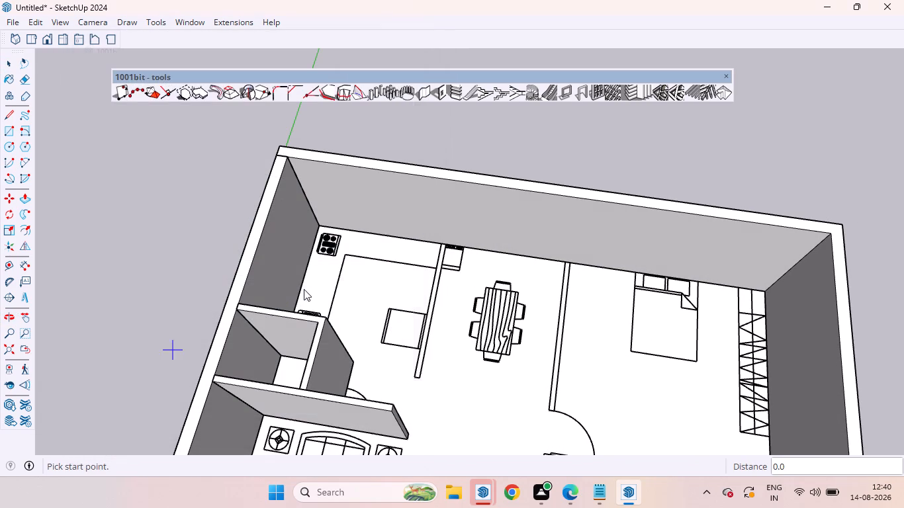
pyautogui.scroll(4, 447, 246)
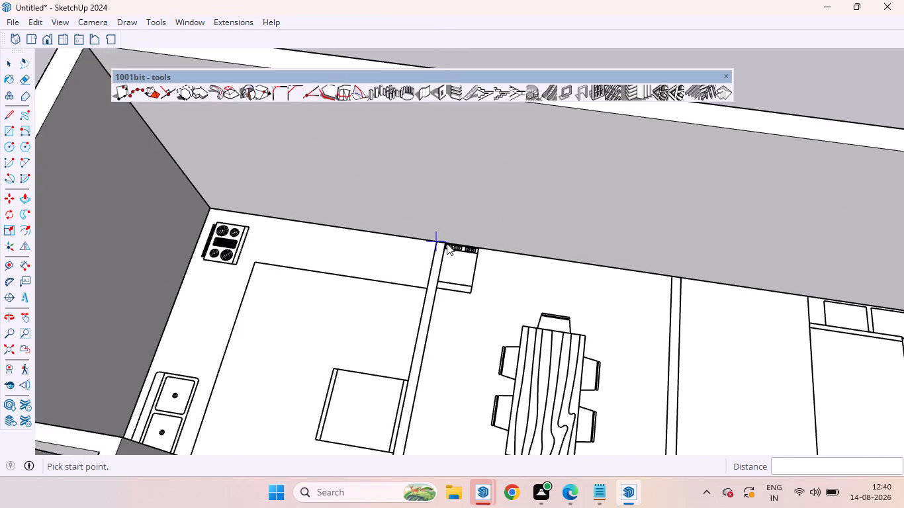
pyautogui.scroll(7, 447, 243)
pyautogui.click(448, 238)
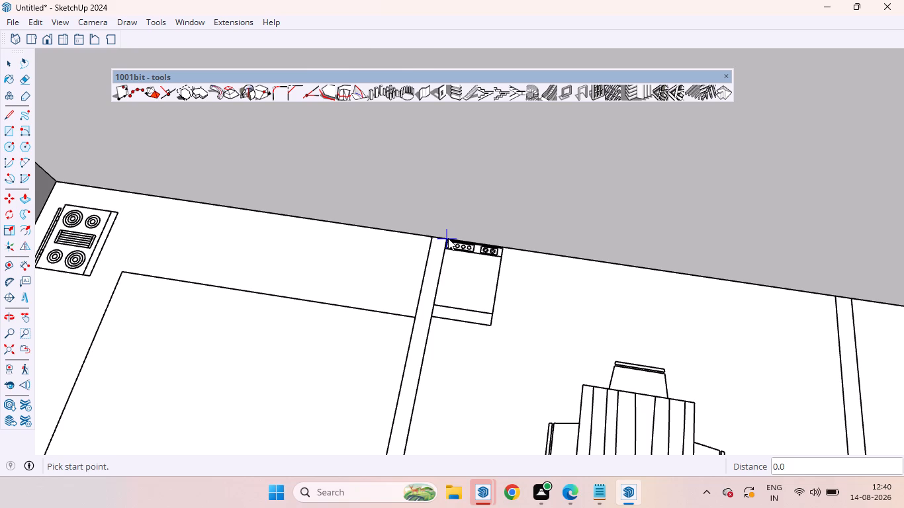
pyautogui.scroll(-7, 431, 386)
pyautogui.scroll(-7, 411, 317)
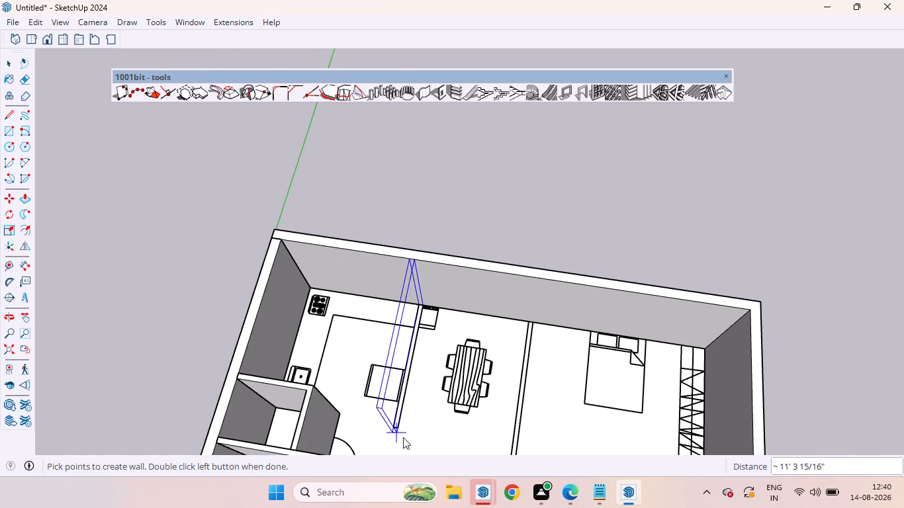
pyautogui.scroll(12, 400, 437)
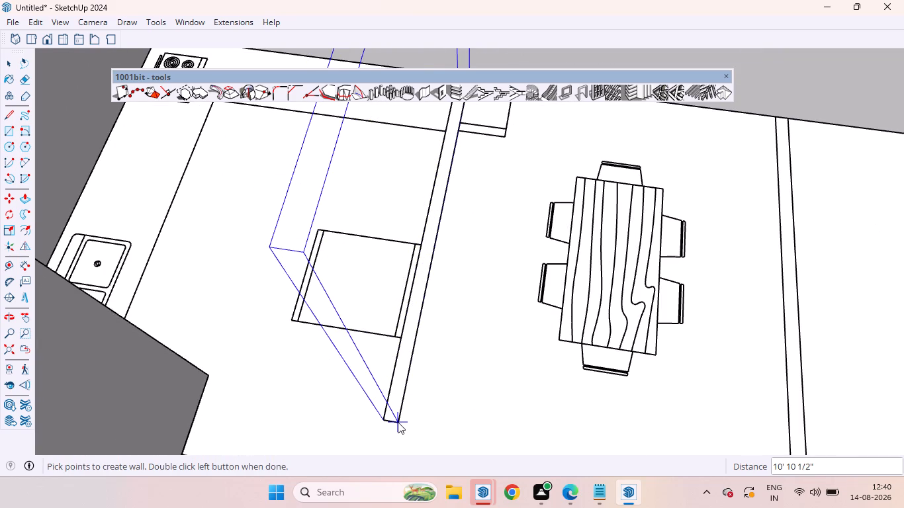
pyautogui.doubleClick(398, 422)
# Build an L-shaped 4 1/2" wall from the exterior wall between dining area and upper bedroom, around the door corner, then 15' to the side exterior wall.
pyautogui.scroll(-4, 397, 361)
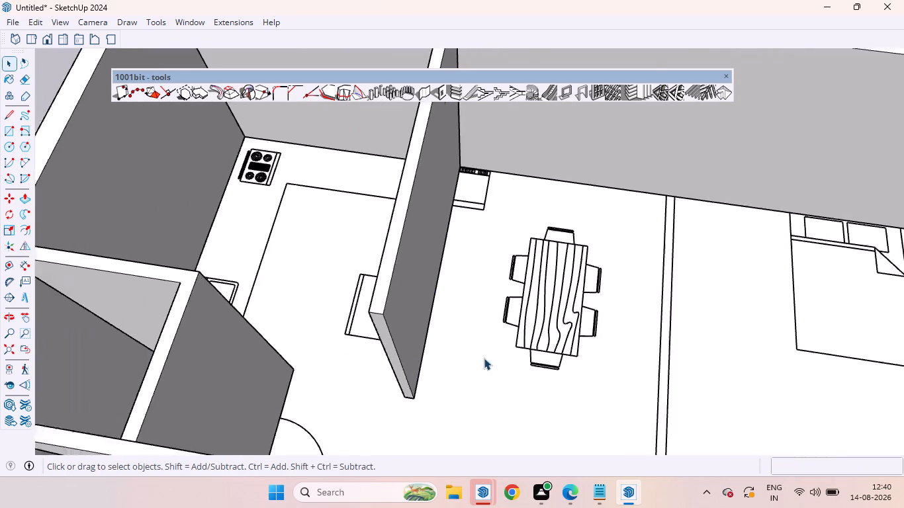
pyautogui.scroll(-8, 484, 358)
pyautogui.click(424, 96)
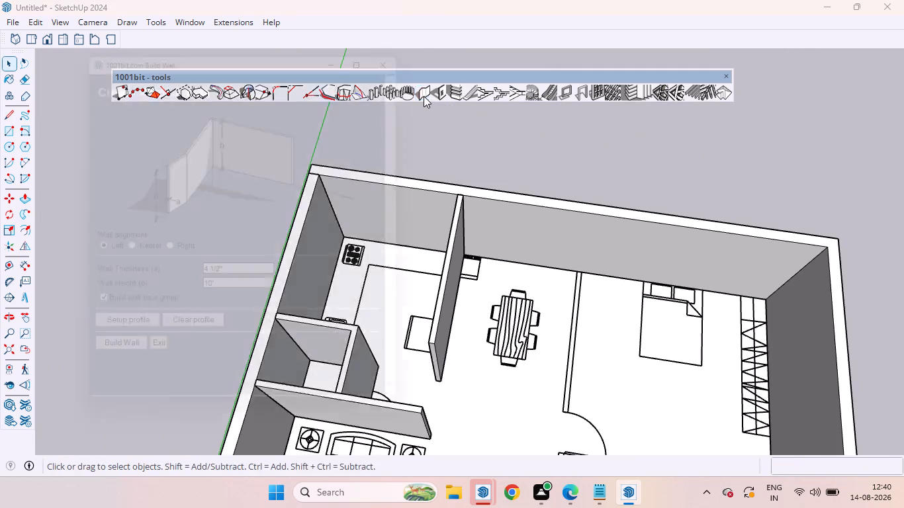
pyautogui.click(103, 364)
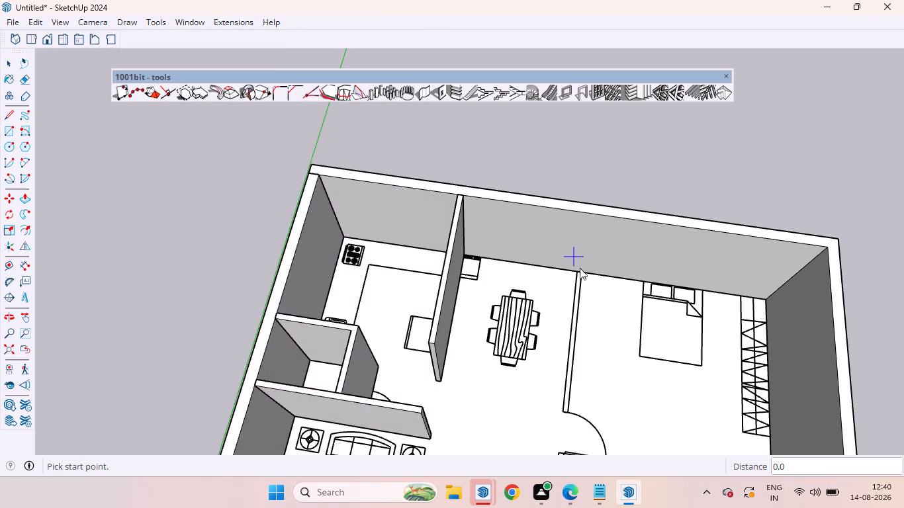
pyautogui.scroll(13, 584, 273)
pyautogui.click(580, 271)
pyautogui.scroll(-3, 527, 334)
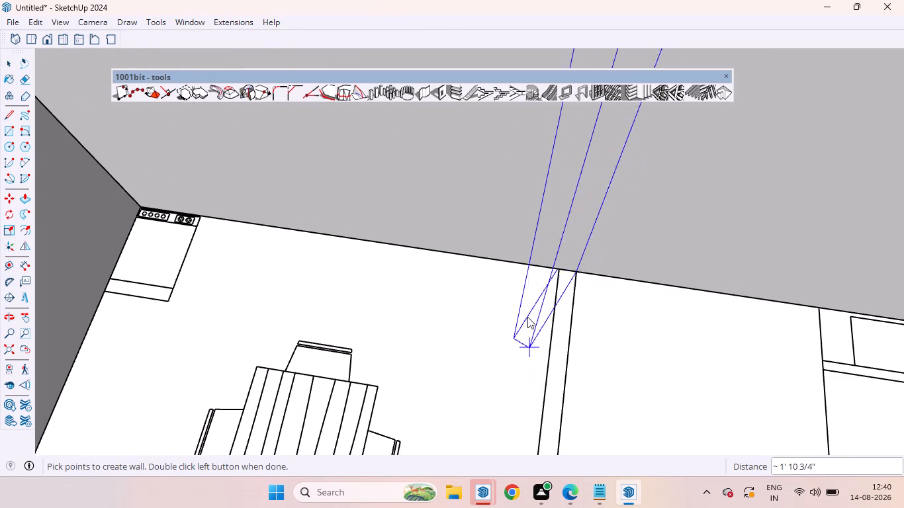
pyautogui.scroll(-14, 527, 317)
pyautogui.scroll(1, 520, 301)
pyautogui.scroll(-3, 520, 301)
pyautogui.scroll(5, 506, 420)
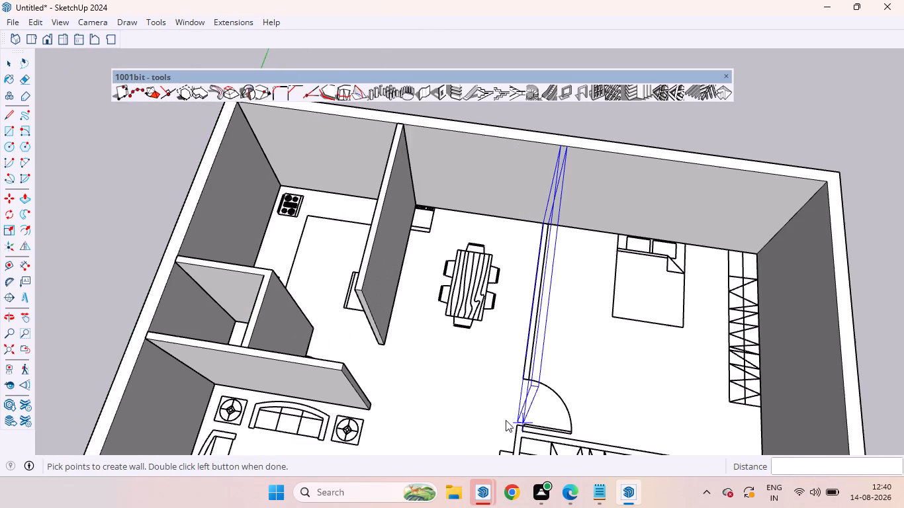
pyautogui.scroll(-6, 490, 320)
pyautogui.scroll(18, 519, 388)
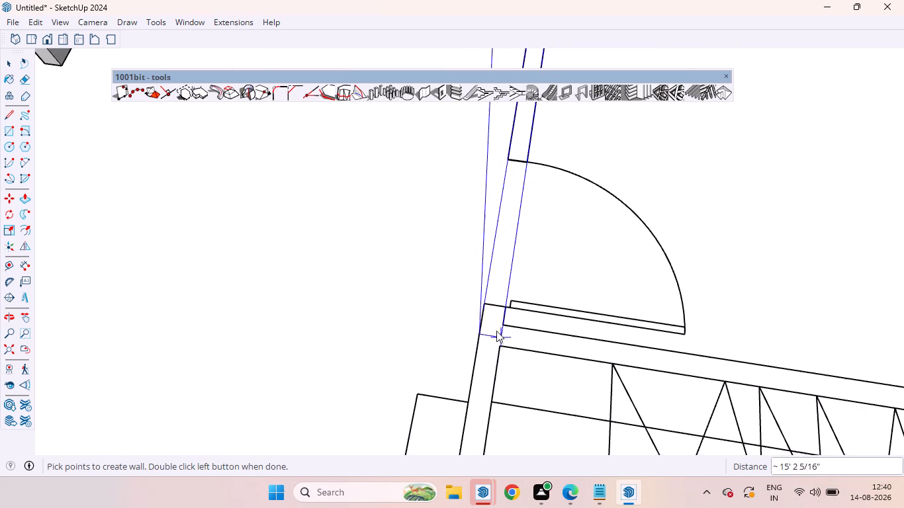
pyautogui.click(502, 326)
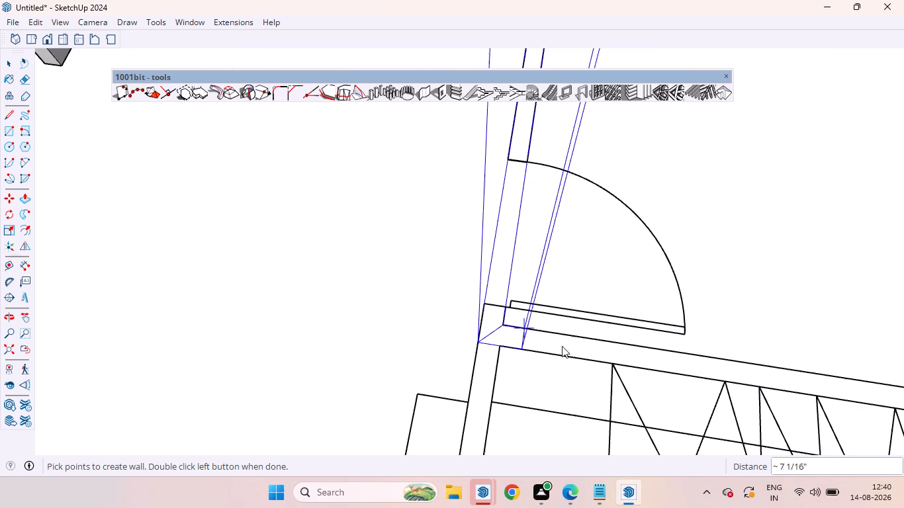
pyautogui.scroll(-7, 591, 349)
pyautogui.scroll(-5, 461, 337)
pyautogui.scroll(1, 461, 337)
pyautogui.scroll(-1, 460, 337)
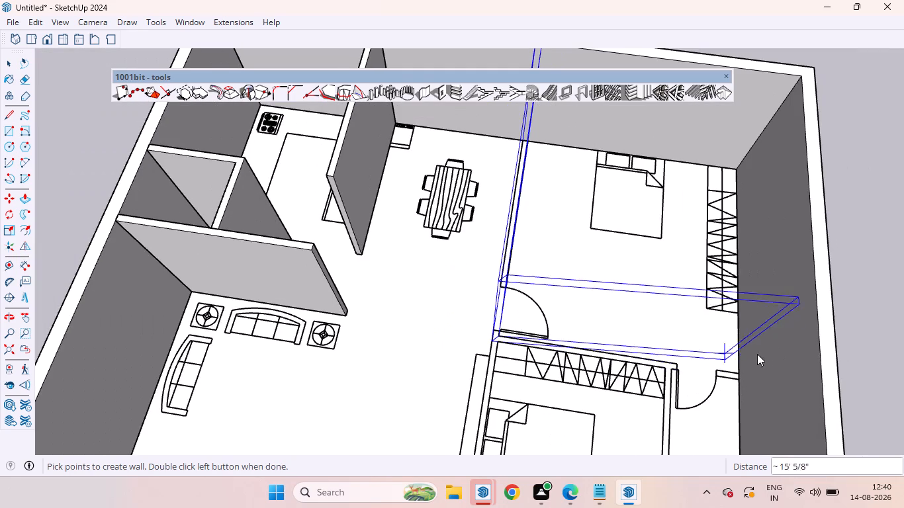
pyautogui.scroll(10, 753, 362)
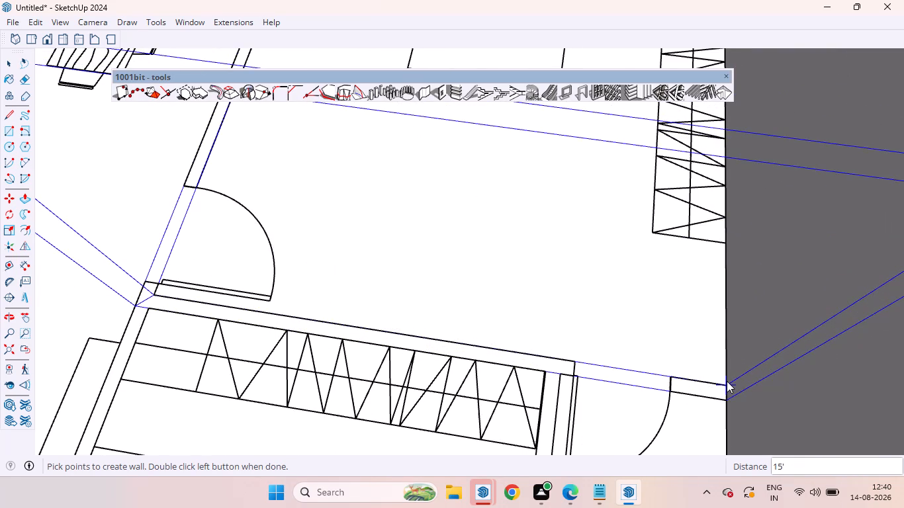
pyautogui.doubleClick(727, 381)
# Build a 4 1/2" wall from the new wall's corner by the wardrobe, along the lower bedroom's partition and across its door, to the front exterior wall.
pyautogui.scroll(-7, 372, 335)
pyautogui.scroll(-7, 504, 286)
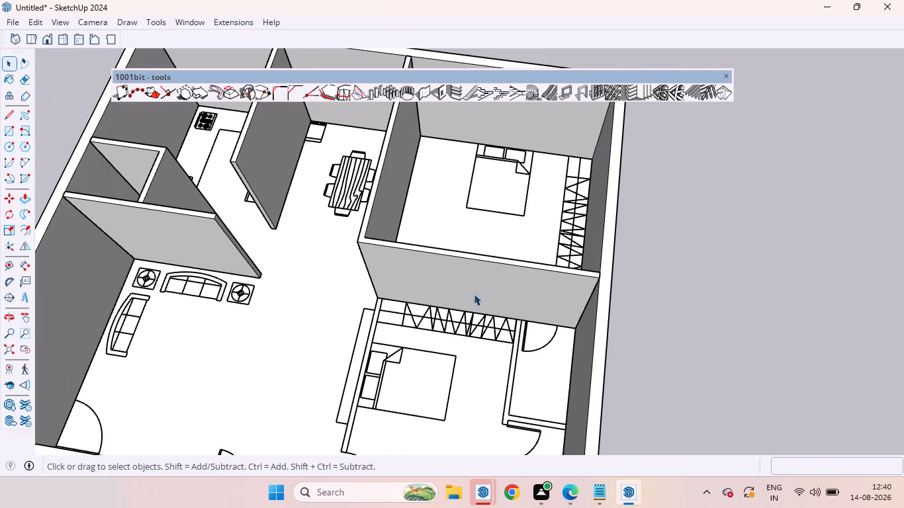
pyautogui.scroll(-7, 479, 292)
pyautogui.click(427, 97)
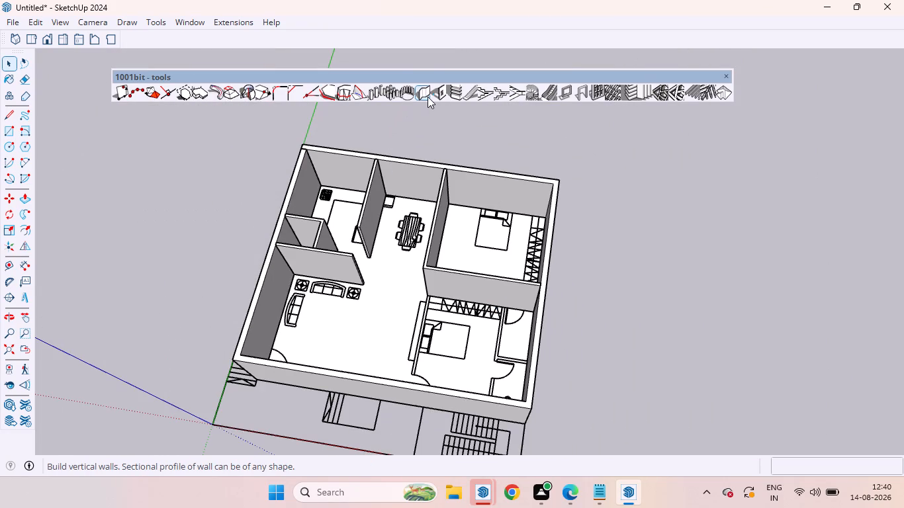
pyautogui.click(121, 360)
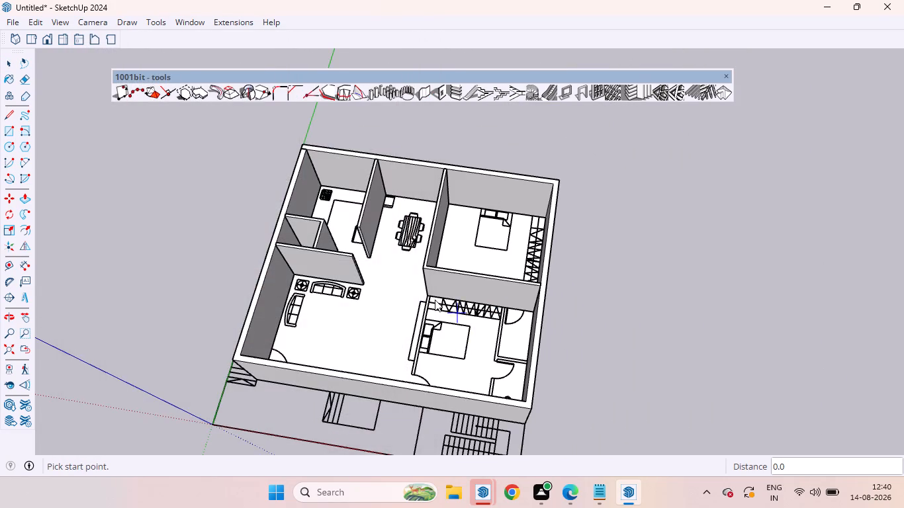
pyautogui.scroll(16, 428, 297)
pyautogui.click(445, 295)
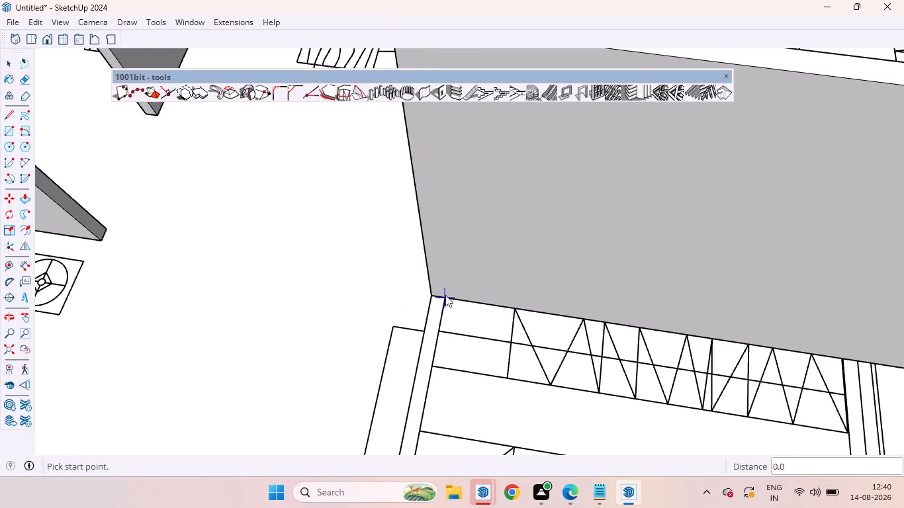
pyautogui.scroll(-5, 411, 354)
pyautogui.scroll(1, 420, 335)
pyautogui.scroll(-18, 422, 333)
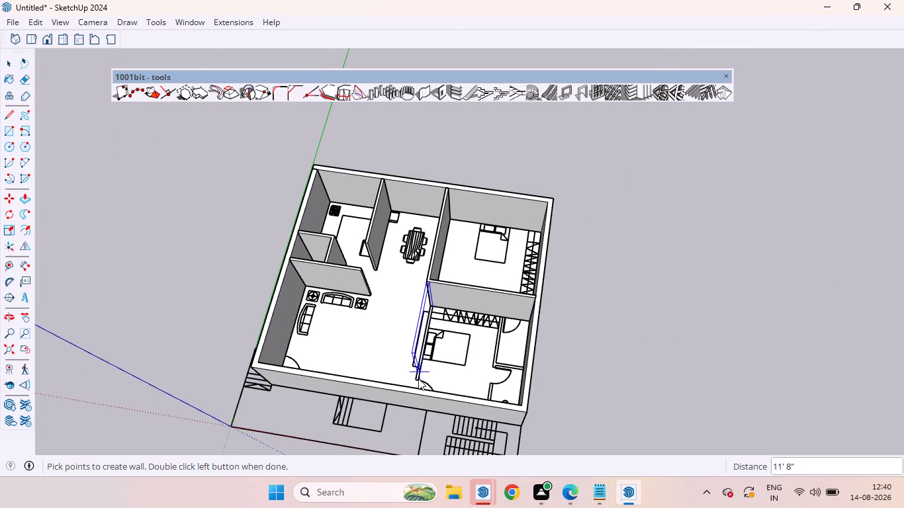
pyautogui.scroll(6, 418, 378)
pyautogui.scroll(-12, 422, 321)
pyautogui.moveTo(424, 318); pyautogui.dragTo(437, 452, button='middle')
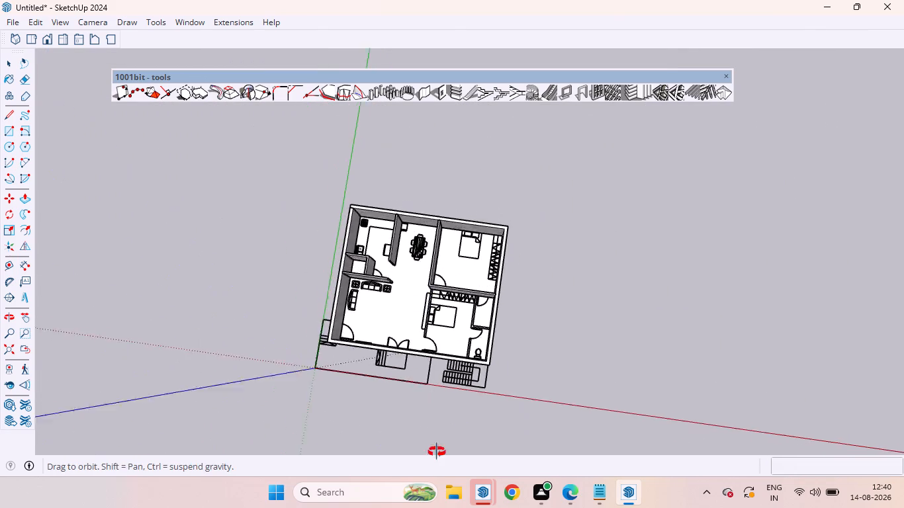
pyautogui.moveTo(437, 452); pyautogui.dragTo(444, 480, button='middle')
pyautogui.scroll(18, 411, 359)
pyautogui.scroll(8, 466, 284)
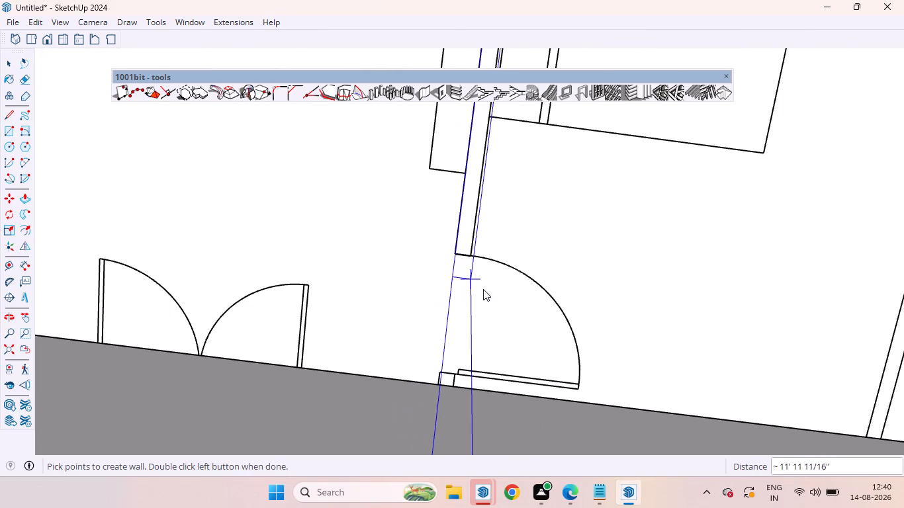
pyautogui.doubleClick(453, 386)
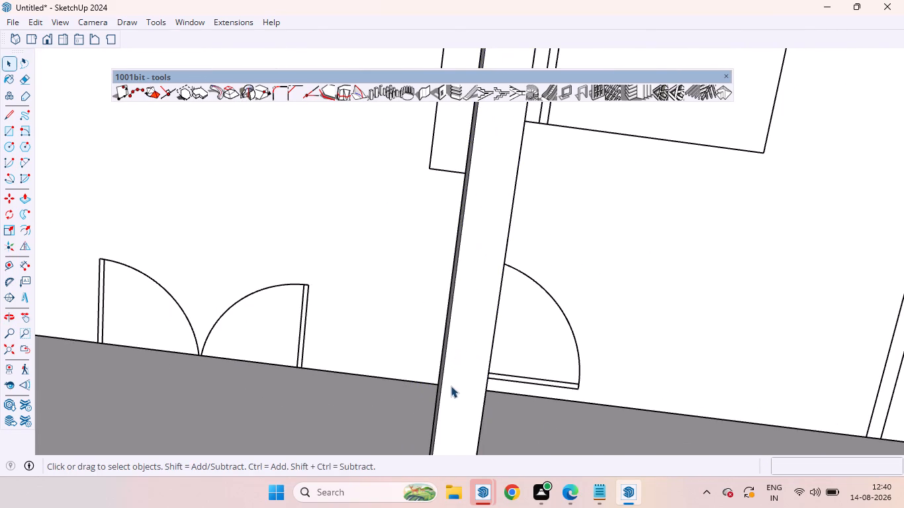
# Build a 4 1/2" thick, 10' high wall 15' long from the partition behind the wardrobe, along the bathrooms' side, to the front exterior wall.
pyautogui.scroll(-7, 416, 253)
pyautogui.scroll(-13, 454, 205)
pyautogui.scroll(-2, 422, 293)
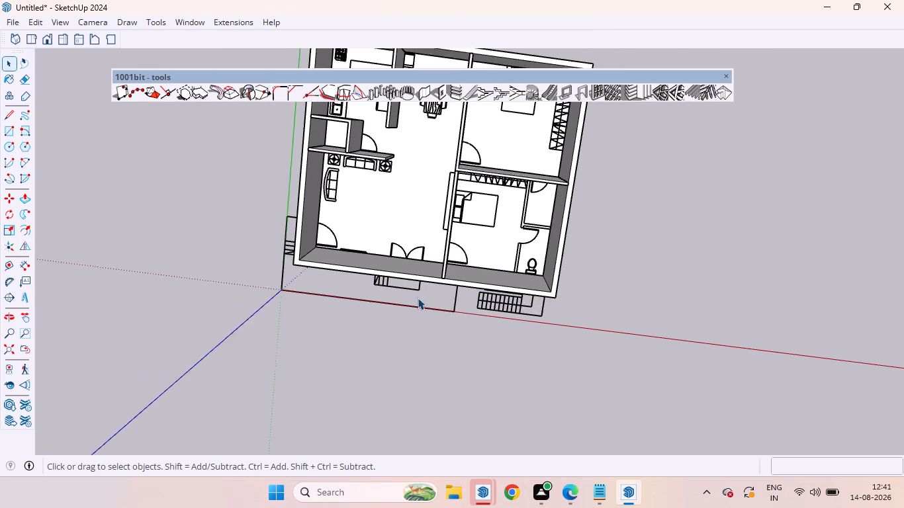
pyautogui.moveTo(384, 306); pyautogui.dragTo(381, 212, button='middle')
pyautogui.scroll(6, 504, 216)
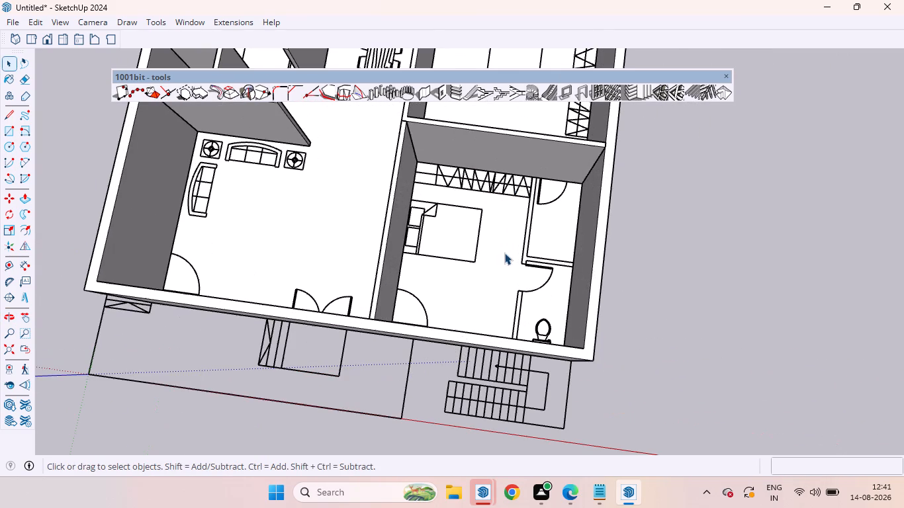
pyautogui.click(428, 93)
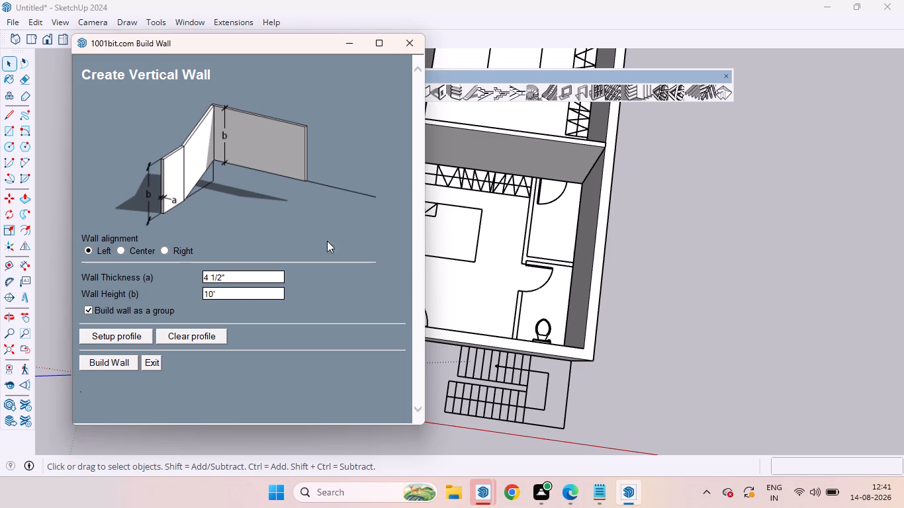
pyautogui.click(114, 366)
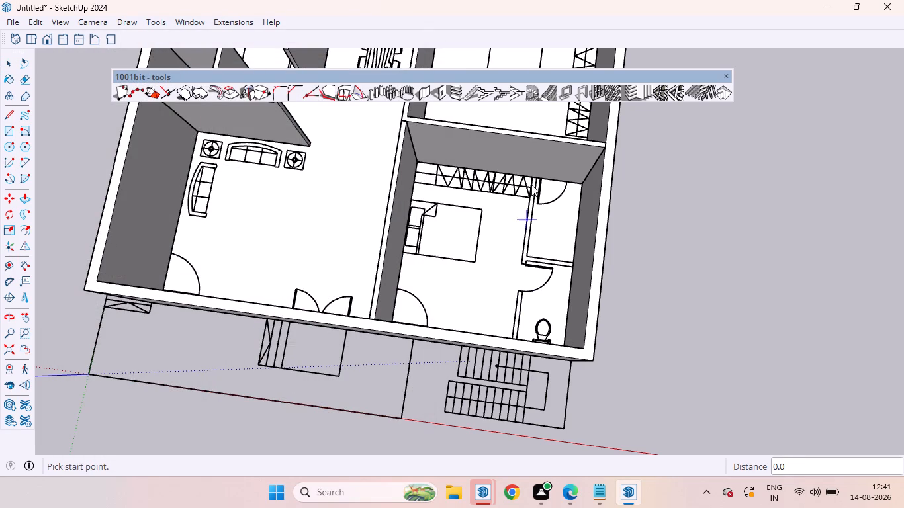
pyautogui.scroll(5, 559, 157)
pyautogui.scroll(10, 539, 208)
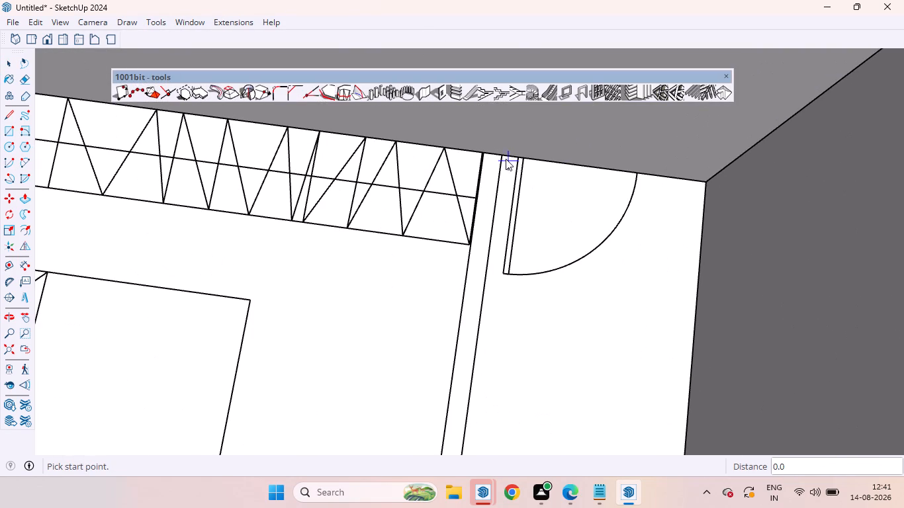
pyautogui.click(502, 156)
pyautogui.scroll(-7, 485, 327)
pyautogui.scroll(-6, 476, 260)
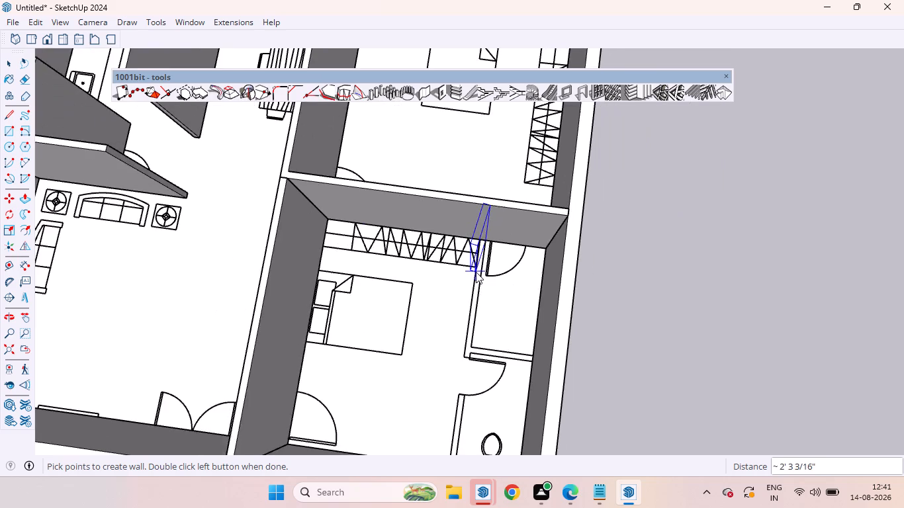
pyautogui.scroll(-6, 476, 272)
pyautogui.scroll(5, 461, 392)
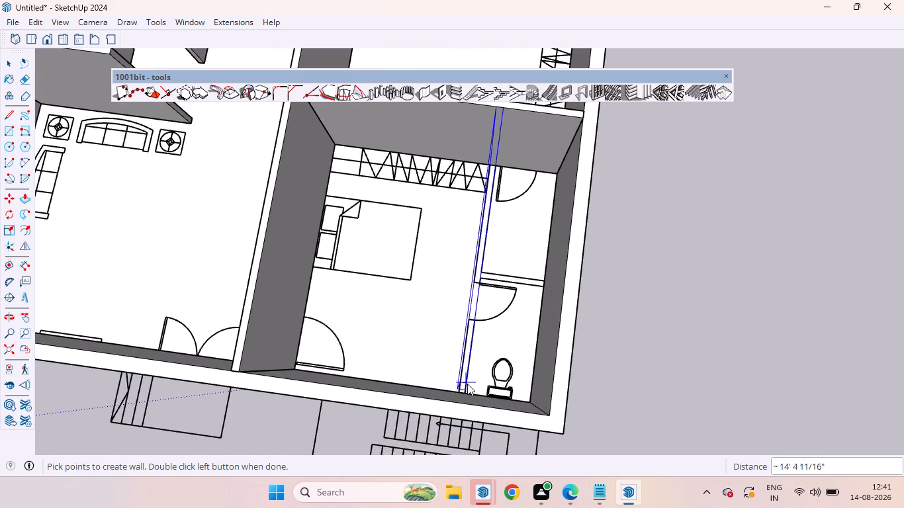
pyautogui.scroll(6, 468, 384)
pyautogui.doubleClick(464, 397)
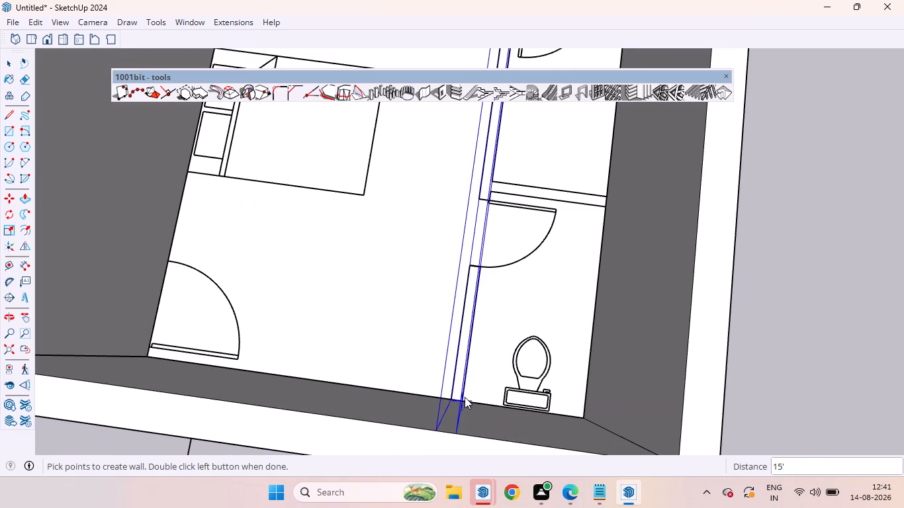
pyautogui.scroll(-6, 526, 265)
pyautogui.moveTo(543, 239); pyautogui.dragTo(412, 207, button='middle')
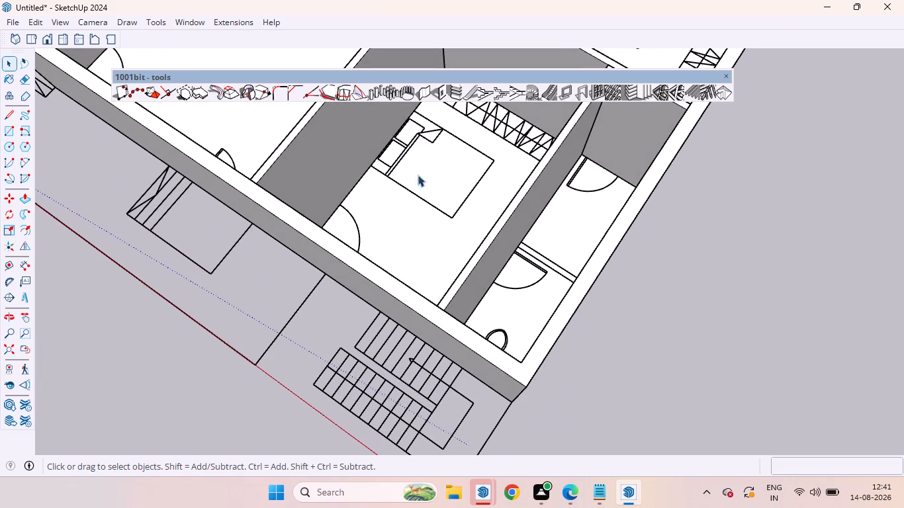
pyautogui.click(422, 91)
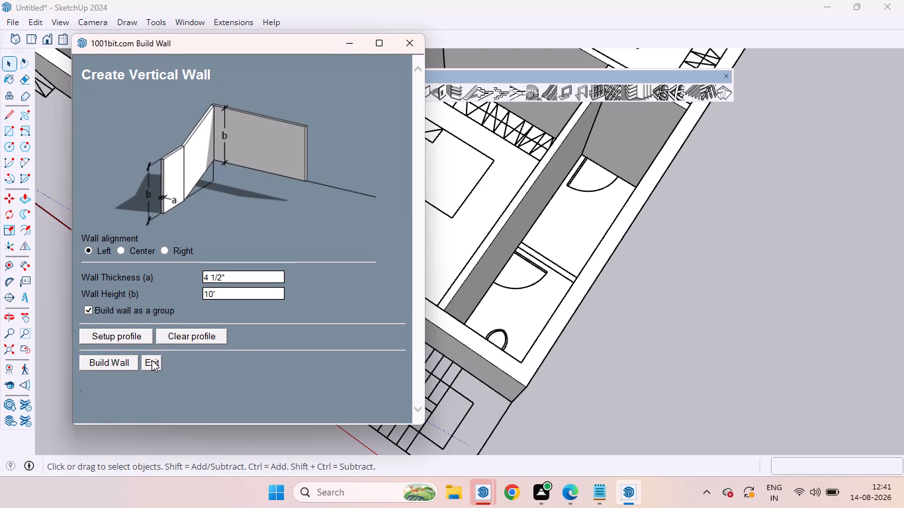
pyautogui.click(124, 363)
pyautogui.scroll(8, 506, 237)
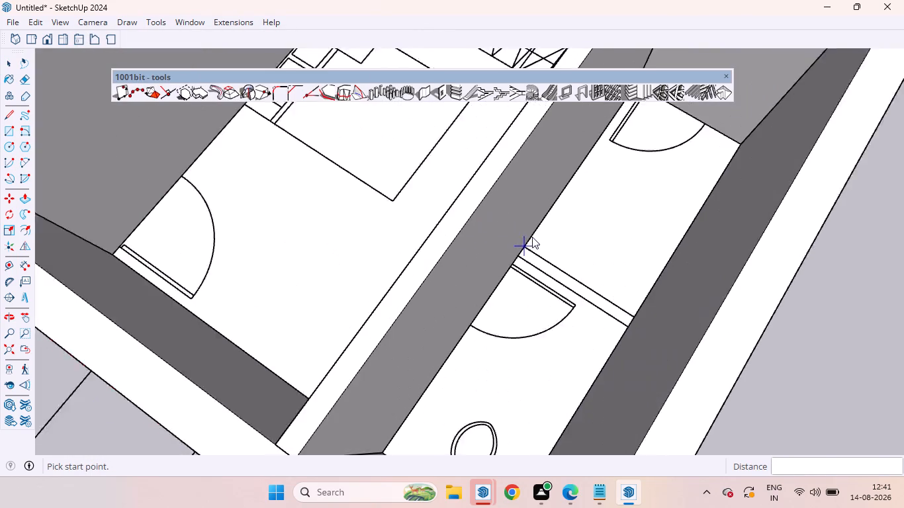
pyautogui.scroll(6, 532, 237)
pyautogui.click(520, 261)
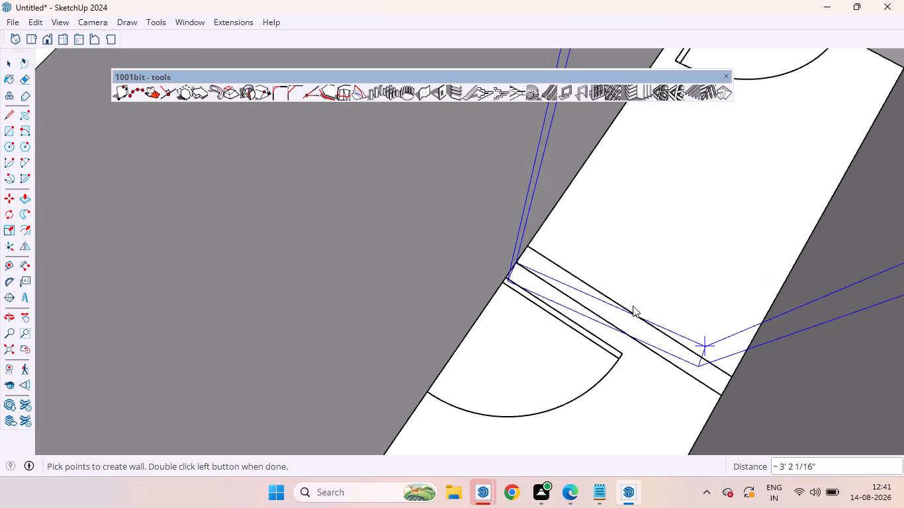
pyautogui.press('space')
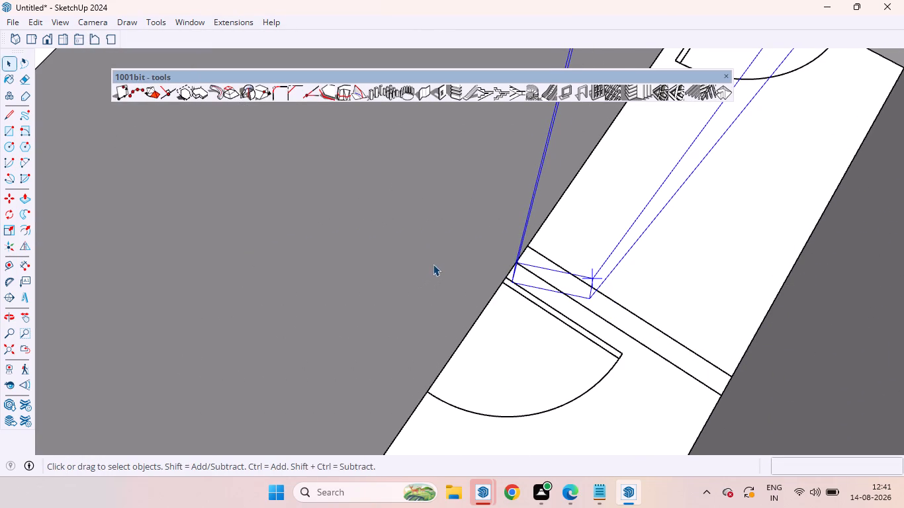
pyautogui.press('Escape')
# Build a 4 1/2" thick, 10' high wall along the partition between the two bathrooms, from the new wall to the side exterior wall.
pyautogui.click(418, 97)
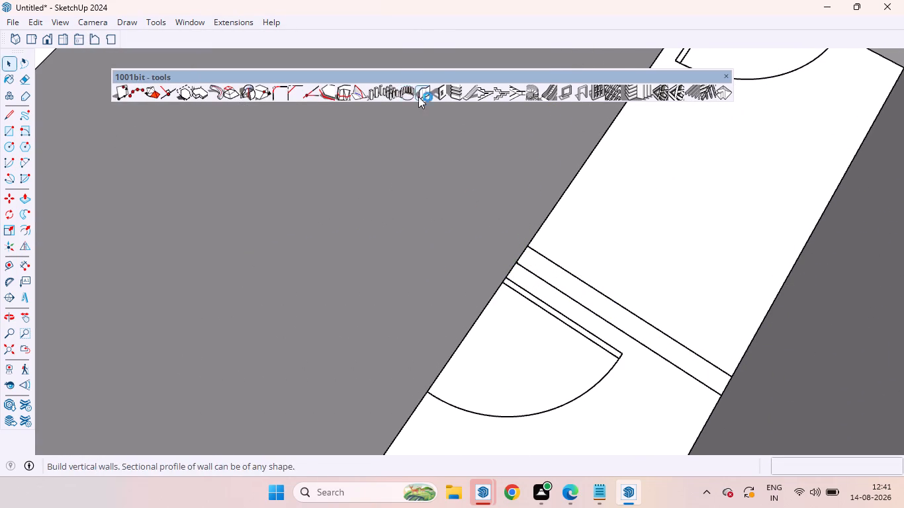
pyautogui.click(124, 364)
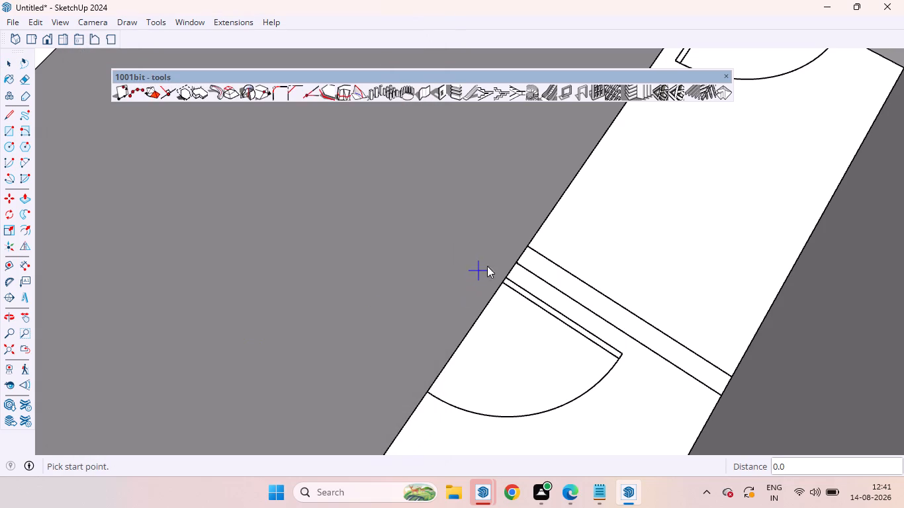
pyautogui.click(526, 246)
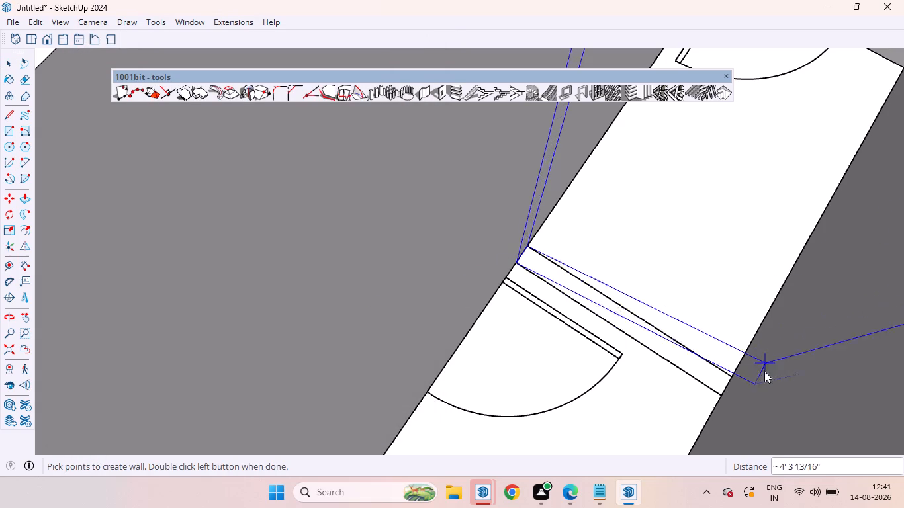
pyautogui.doubleClick(730, 377)
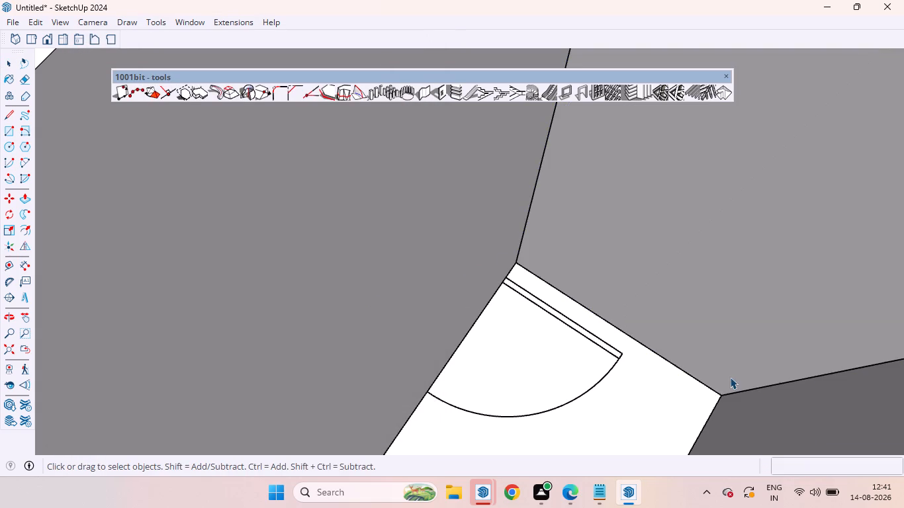
# Inside the floor group, push/pull the floor face 6" downward from the underside to make a slab.
pyautogui.scroll(-14, 582, 319)
pyautogui.scroll(-13, 574, 289)
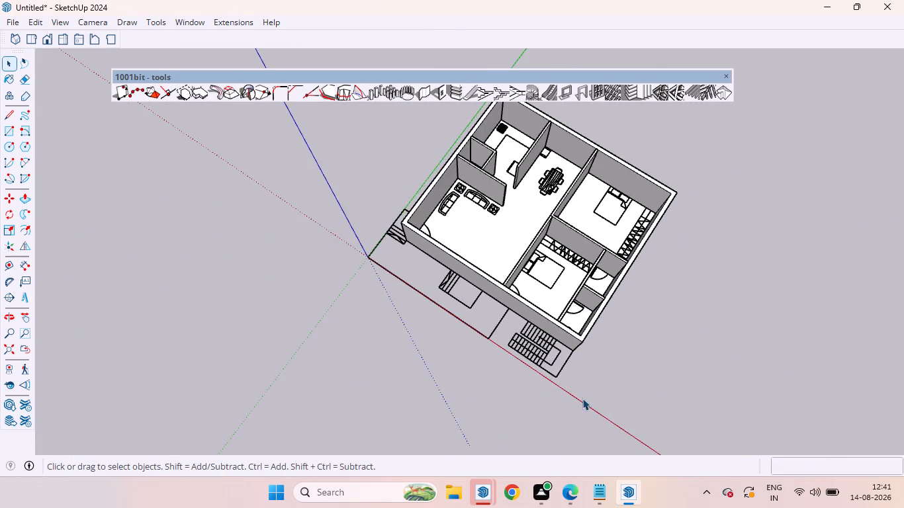
pyautogui.scroll(-8, 581, 388)
pyautogui.scroll(1, 561, 419)
pyautogui.moveTo(561, 419); pyautogui.dragTo(468, 183, button='middle')
pyautogui.scroll(6, 640, 353)
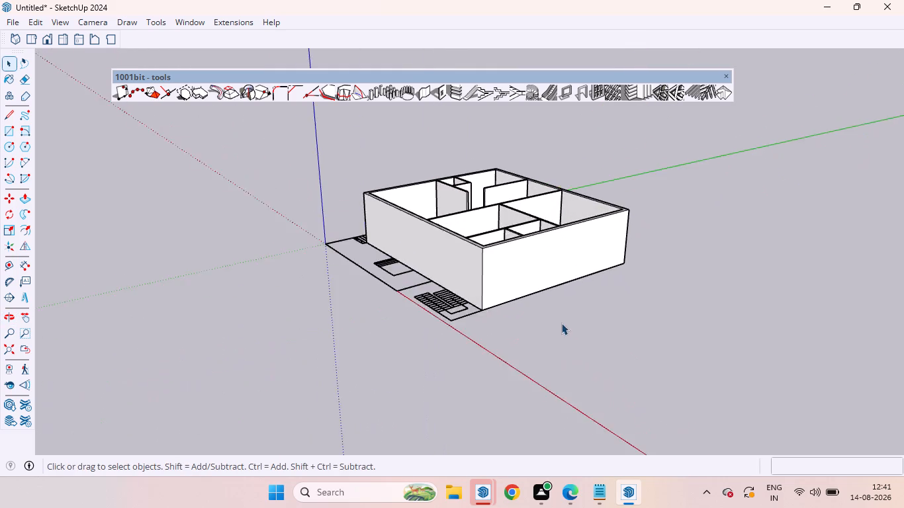
pyautogui.scroll(4, 561, 323)
pyautogui.moveTo(572, 365); pyautogui.dragTo(442, 146, button='middle')
pyautogui.scroll(6, 429, 192)
pyautogui.click(560, 182)
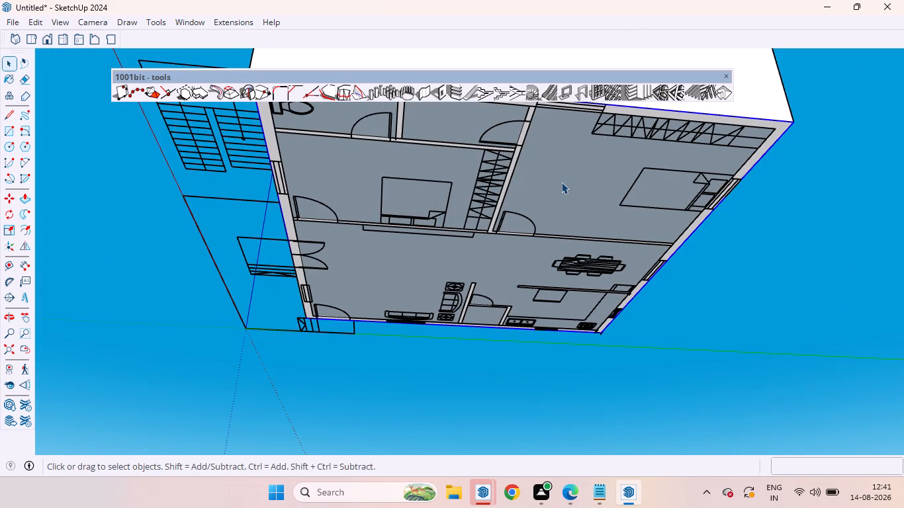
pyautogui.press('p')
pyautogui.moveTo(560, 183); pyautogui.dragTo(572, 206)
pyautogui.press('space')
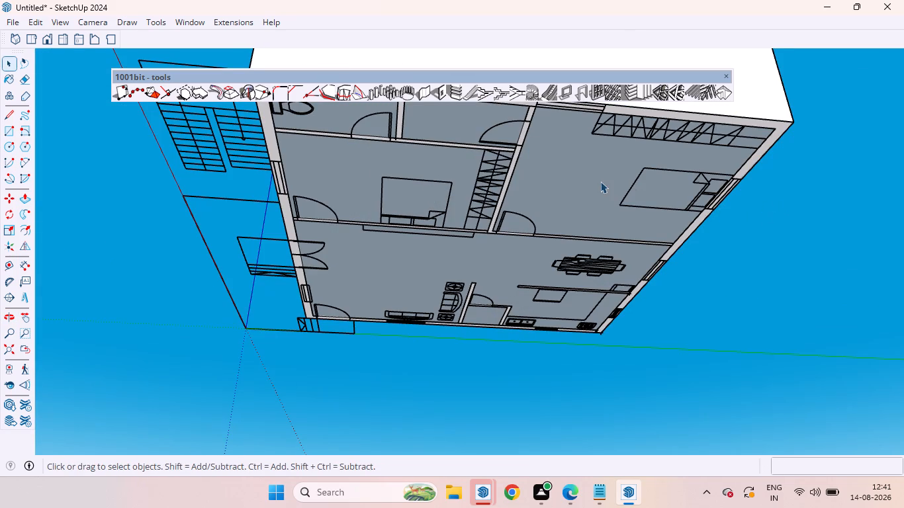
pyautogui.tripleClick(599, 179)
pyautogui.press('p')
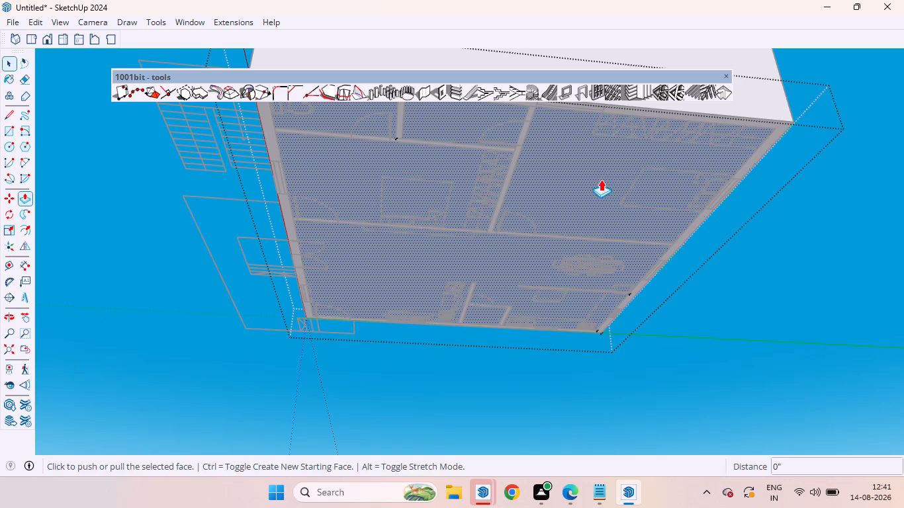
pyautogui.moveTo(601, 179); pyautogui.dragTo(612, 196)
pyautogui.press('6')
pyautogui.press('Return')
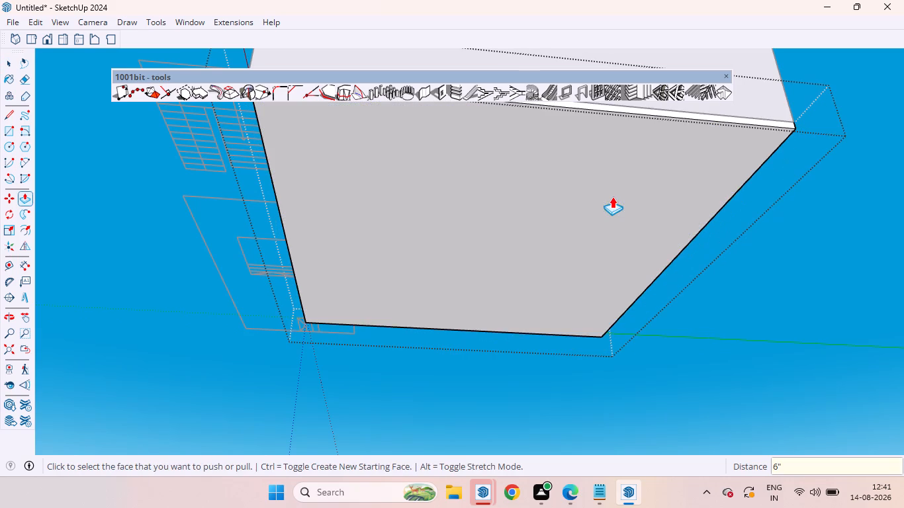
pyautogui.click(814, 273)
pyautogui.scroll(-8, 748, 304)
pyautogui.press('space')
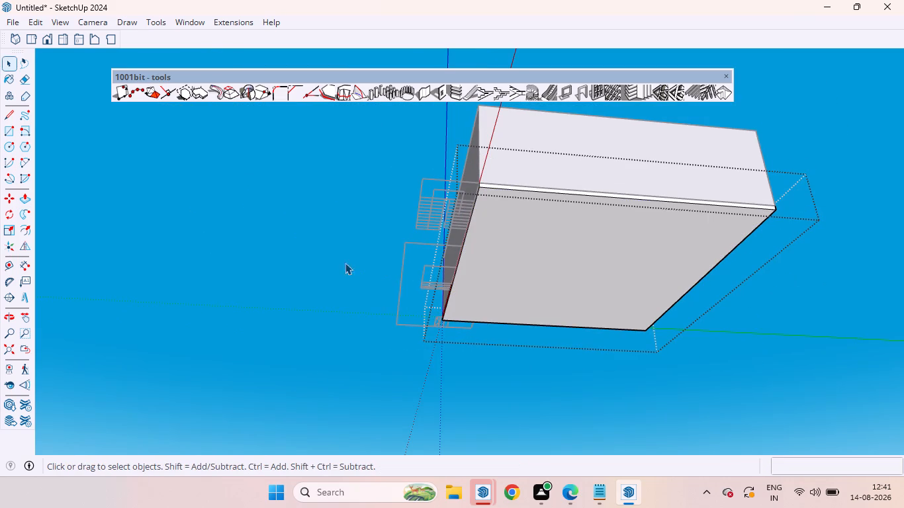
pyautogui.click(334, 258)
# Examine the walled house model and its floor slab from several sides.
pyautogui.scroll(-6, 381, 196)
pyautogui.moveTo(396, 188); pyautogui.dragTo(603, 466, button='middle')
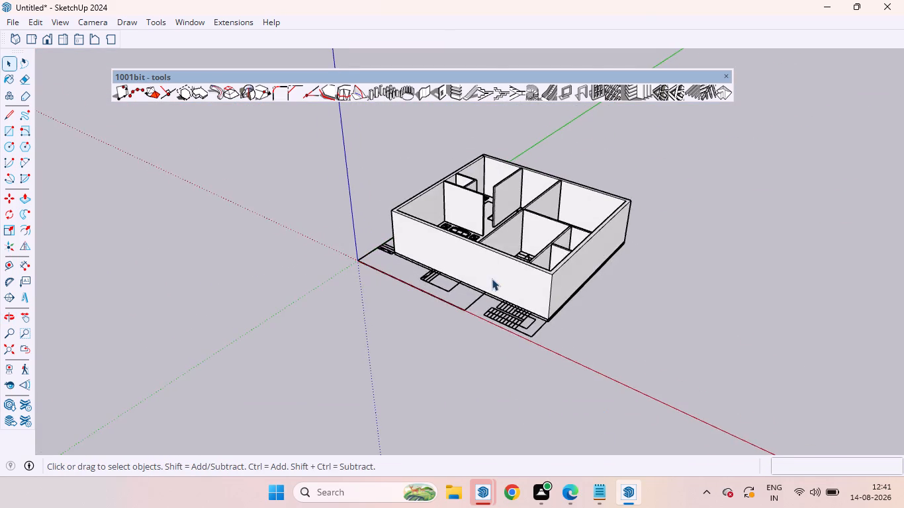
pyautogui.scroll(7, 492, 278)
pyautogui.scroll(-7, 480, 344)
pyautogui.scroll(1, 433, 365)
pyautogui.moveTo(433, 365); pyautogui.dragTo(755, 389, button='middle')
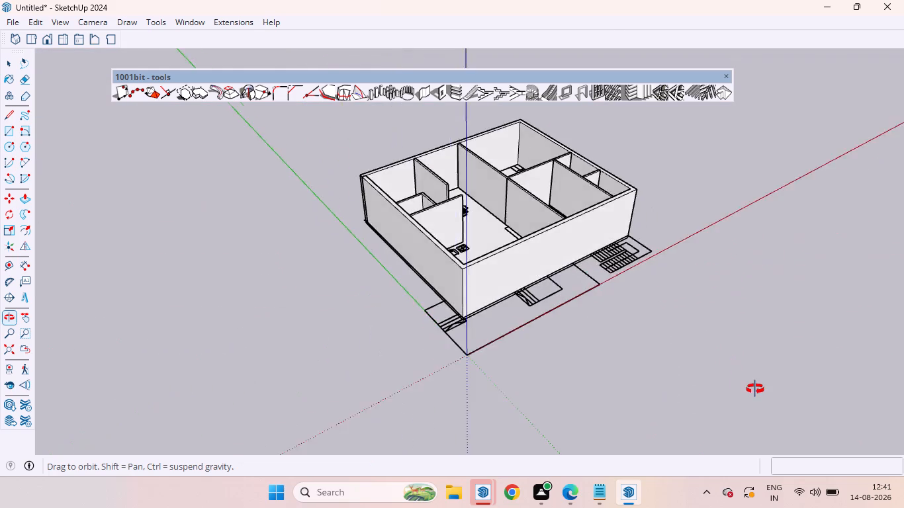
pyautogui.moveTo(755, 389); pyautogui.dragTo(595, 398, button='middle')
pyautogui.scroll(-6, 559, 344)
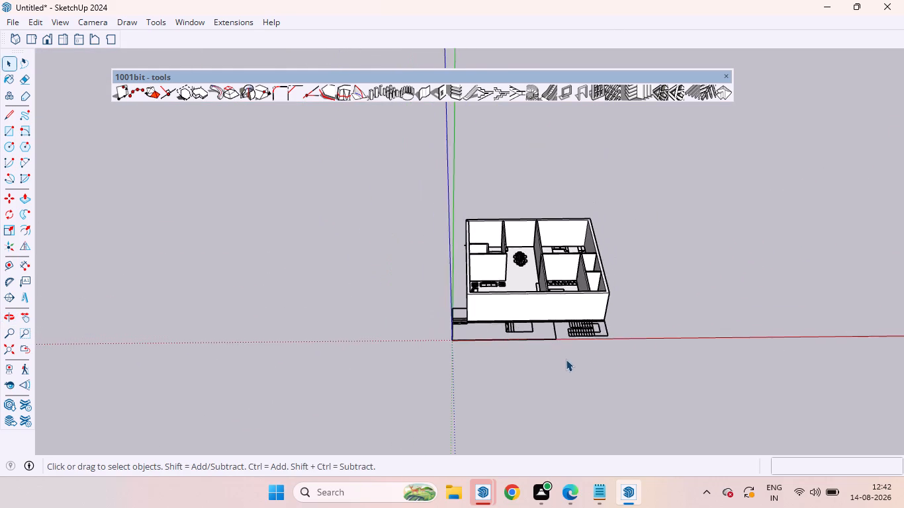
pyautogui.scroll(-4, 568, 364)
pyautogui.moveTo(578, 374); pyautogui.dragTo(584, 361, button='middle')
pyautogui.scroll(3, 598, 317)
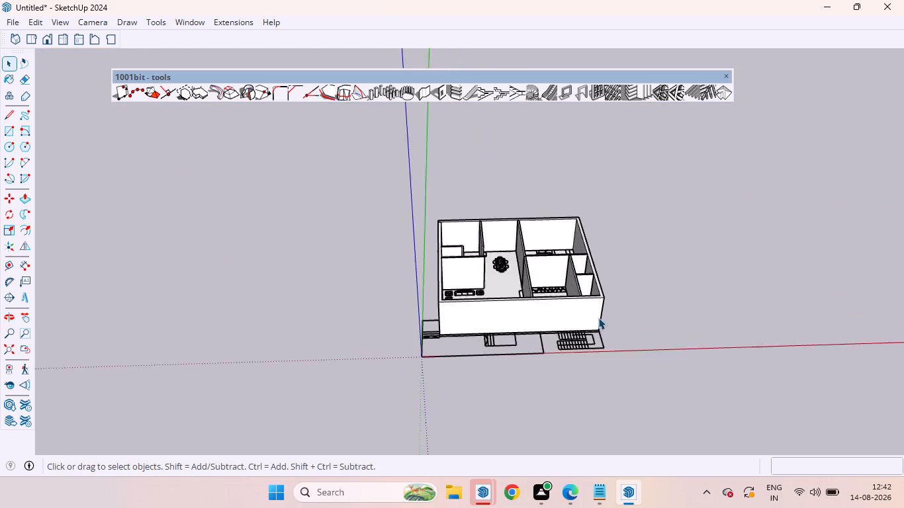
# Draw a 40' 9" by 6' 9" rectangle over the plan's front area, from the house's front corner to the drawing origin.
pyautogui.scroll(9, 598, 317)
pyautogui.moveTo(608, 355); pyautogui.dragTo(433, 185, button='middle')
pyautogui.scroll(5, 455, 227)
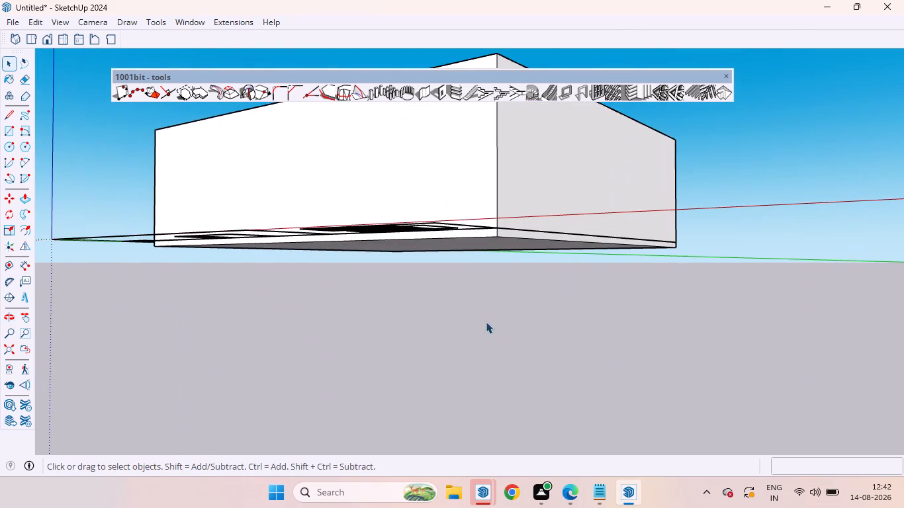
pyautogui.scroll(-10, 474, 299)
pyautogui.moveTo(434, 341); pyautogui.dragTo(443, 142, button='middle')
pyautogui.scroll(1, 423, 245)
pyautogui.scroll(9, 437, 140)
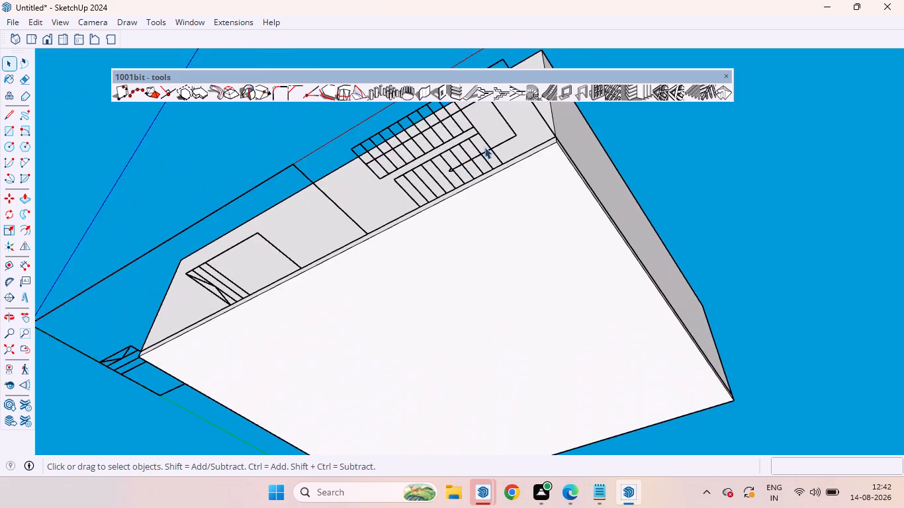
pyautogui.scroll(-2, 508, 176)
pyautogui.moveTo(515, 188); pyautogui.dragTo(632, 178, button='middle')
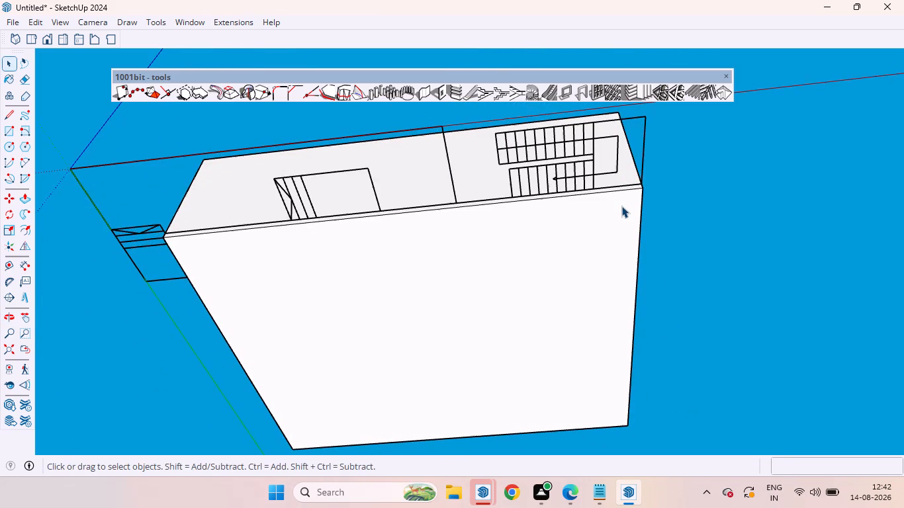
pyautogui.press('r')
pyautogui.press('Return')
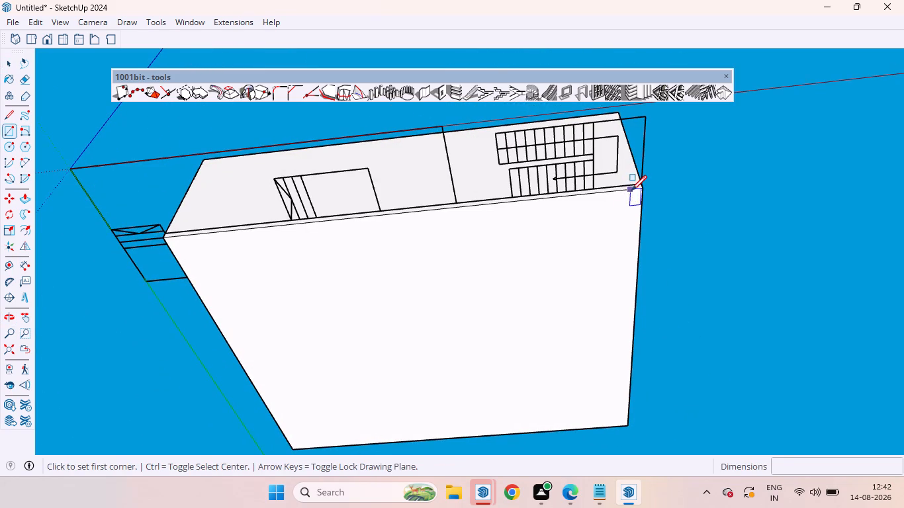
pyautogui.click(641, 184)
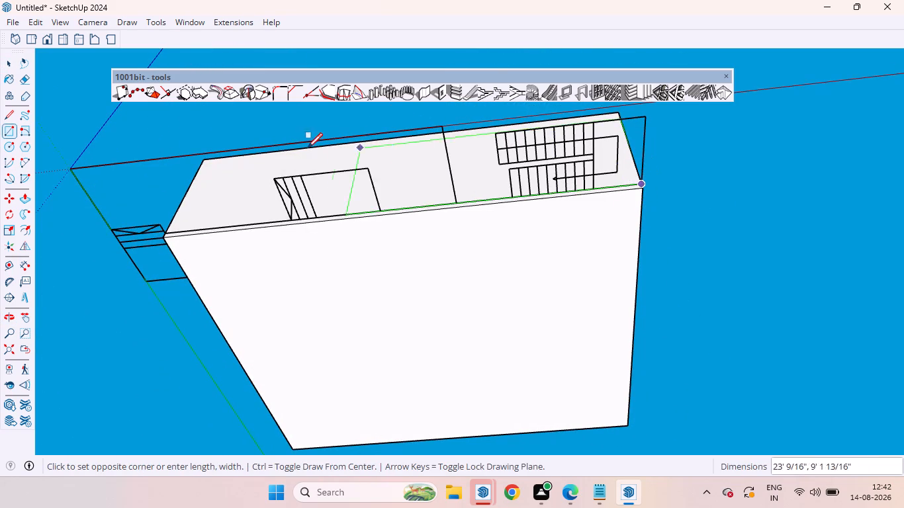
pyautogui.scroll(6, 74, 169)
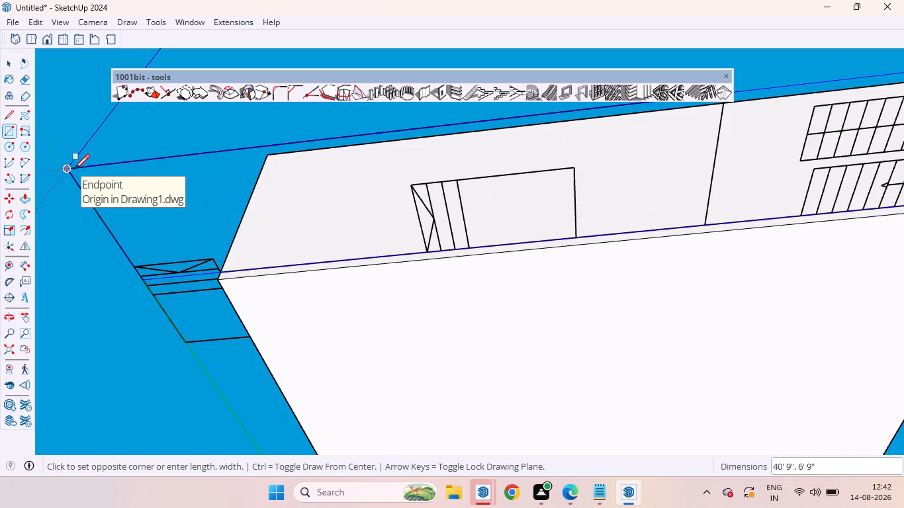
pyautogui.scroll(5, 74, 169)
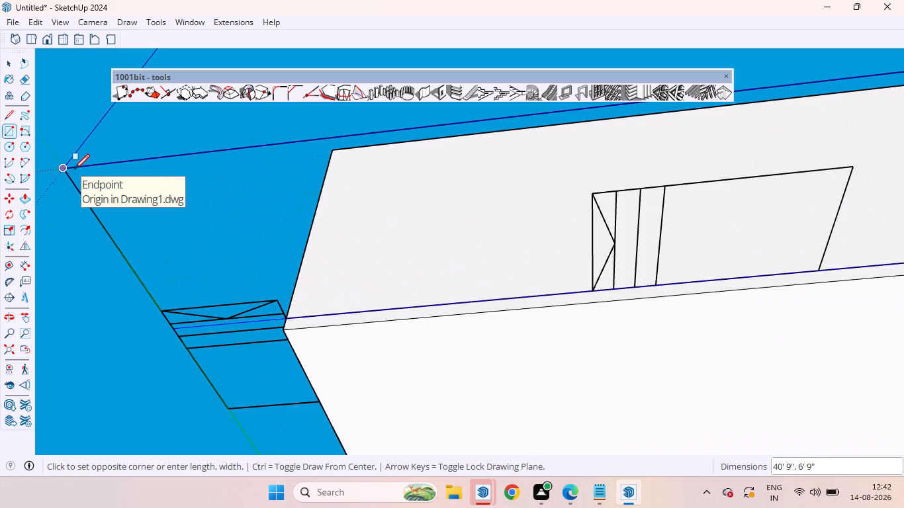
pyautogui.click(59, 169)
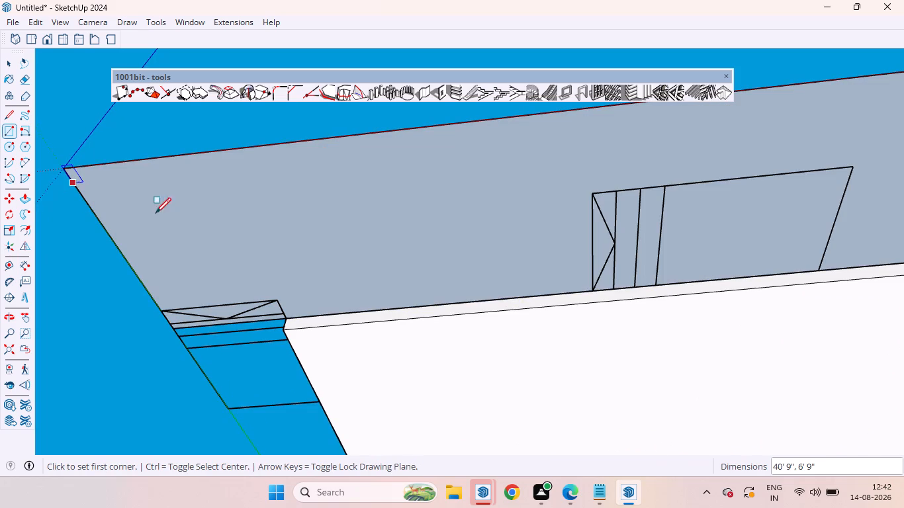
pyautogui.scroll(-13, 191, 304)
pyautogui.press('space')
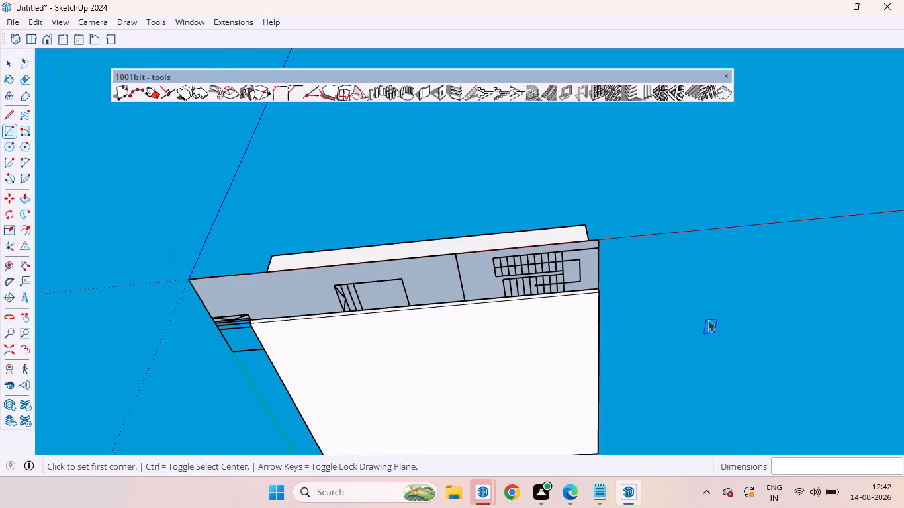
pyautogui.click(676, 300)
# Push/pull the front area's face 6" downward from the underside to make a slab.
pyautogui.moveTo(606, 237); pyautogui.dragTo(695, 507, button='middle')
pyautogui.scroll(-1, 692, 489)
pyautogui.scroll(3, 549, 254)
pyautogui.scroll(-1, 563, 280)
pyautogui.scroll(4, 564, 281)
pyautogui.scroll(-2, 580, 211)
pyautogui.scroll(2, 580, 209)
pyautogui.scroll(-4, 580, 204)
pyautogui.scroll(-5, 585, 349)
pyautogui.scroll(1, 585, 349)
pyautogui.scroll(-2, 585, 349)
pyautogui.moveTo(551, 382); pyautogui.dragTo(412, 88, button='middle')
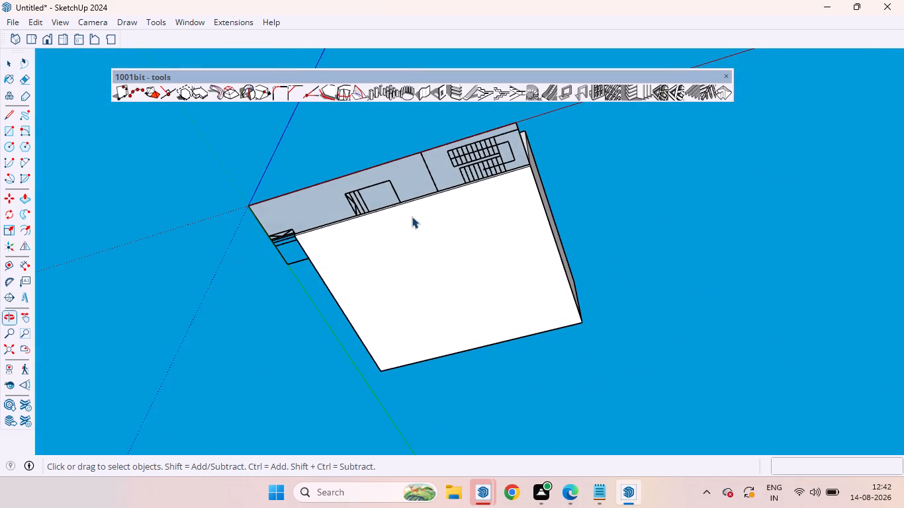
pyautogui.click(410, 179)
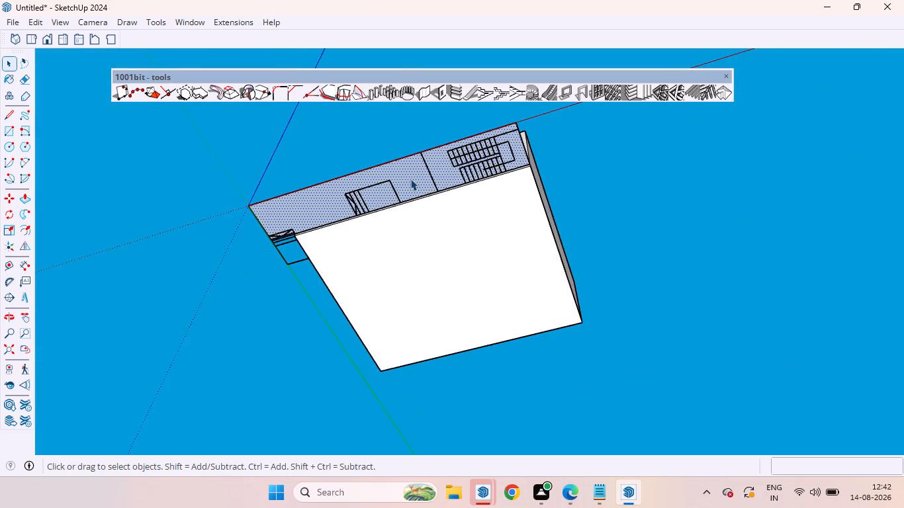
pyautogui.press('p')
pyautogui.click(410, 179)
pyautogui.press('6')
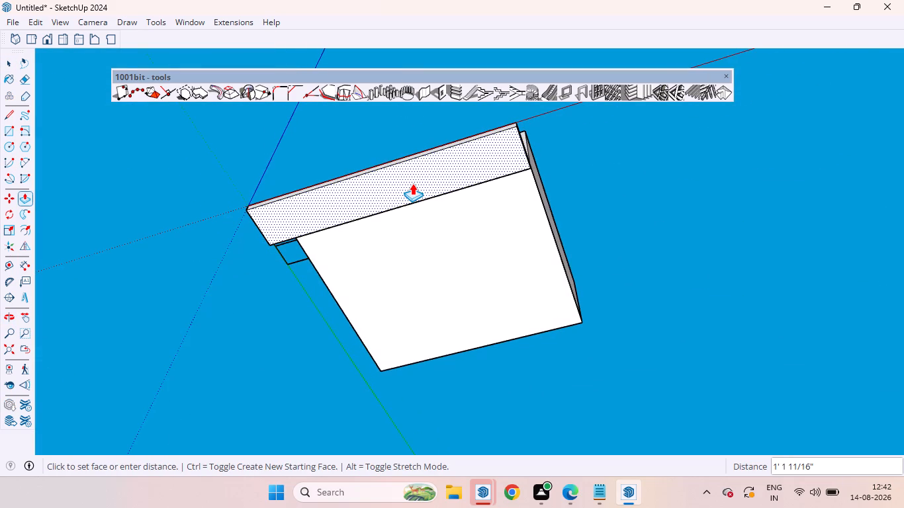
pyautogui.press('Return')
pyautogui.press('space')
pyautogui.click(594, 196)
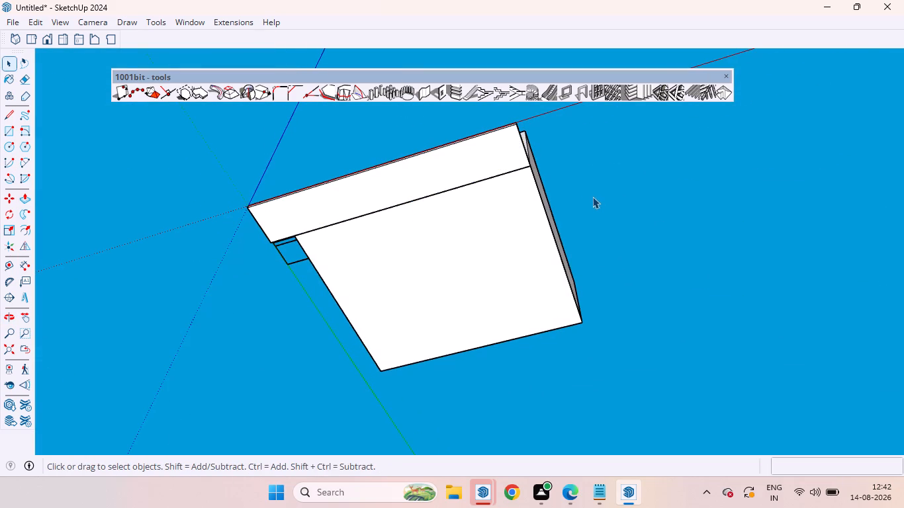
# Examine the front slab and how it meets the house floor at the side entrance steps.
pyautogui.scroll(-6, 353, 191)
pyautogui.moveTo(356, 182); pyautogui.dragTo(608, 507, button='middle')
pyautogui.scroll(10, 465, 267)
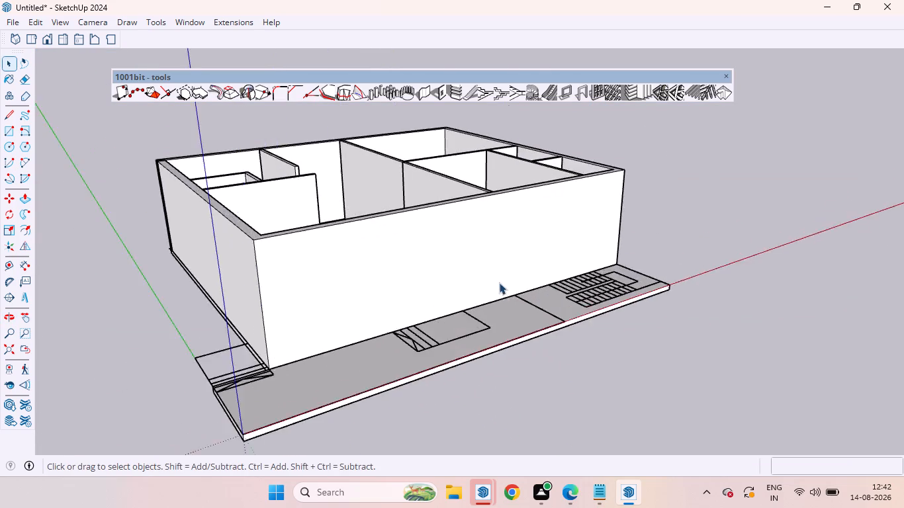
pyautogui.scroll(2, 499, 282)
pyautogui.moveTo(523, 324); pyautogui.dragTo(599, 498, button='middle')
pyautogui.scroll(-18, 586, 388)
pyautogui.scroll(1, 619, 306)
pyautogui.scroll(-1, 619, 306)
pyautogui.scroll(19, 591, 355)
pyautogui.middleClick(591, 355)
pyautogui.moveTo(499, 327); pyautogui.dragTo(674, 138, button='middle')
pyautogui.scroll(-7, 559, 157)
pyautogui.scroll(4, 547, 232)
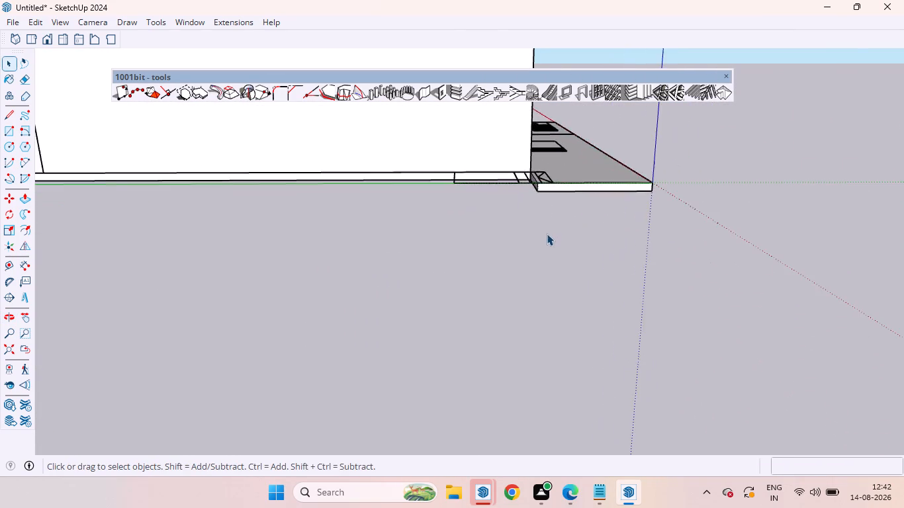
pyautogui.scroll(4, 547, 233)
pyautogui.scroll(-6, 488, 228)
pyautogui.scroll(-5, 471, 142)
# Draw a rectangle about 31' 10 1/2" by 4' 7 7/16" along the house's origin-side wall, from the front floor corner to the rear.
pyautogui.moveTo(385, 182); pyautogui.dragTo(608, 316, button='middle')
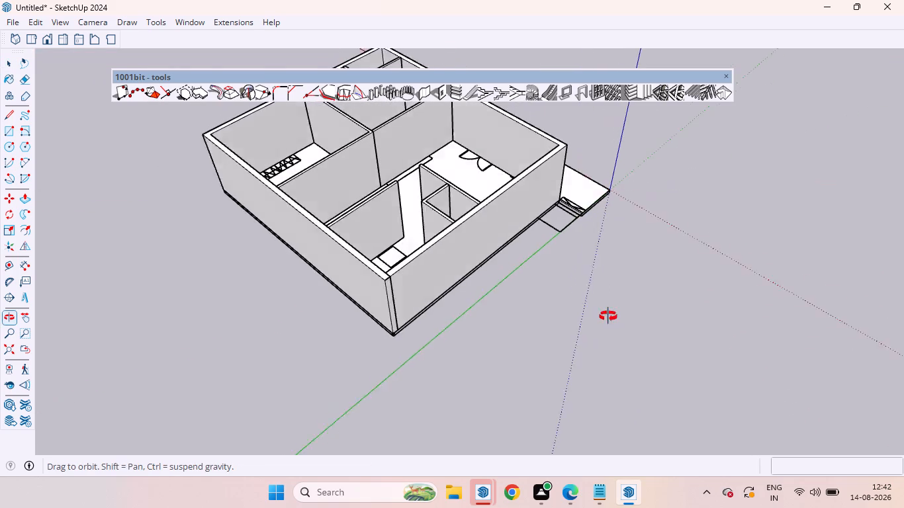
pyautogui.moveTo(608, 316); pyautogui.dragTo(606, 302, button='middle')
pyautogui.scroll(12, 549, 169)
pyautogui.moveTo(545, 275); pyautogui.dragTo(611, 106, button='middle')
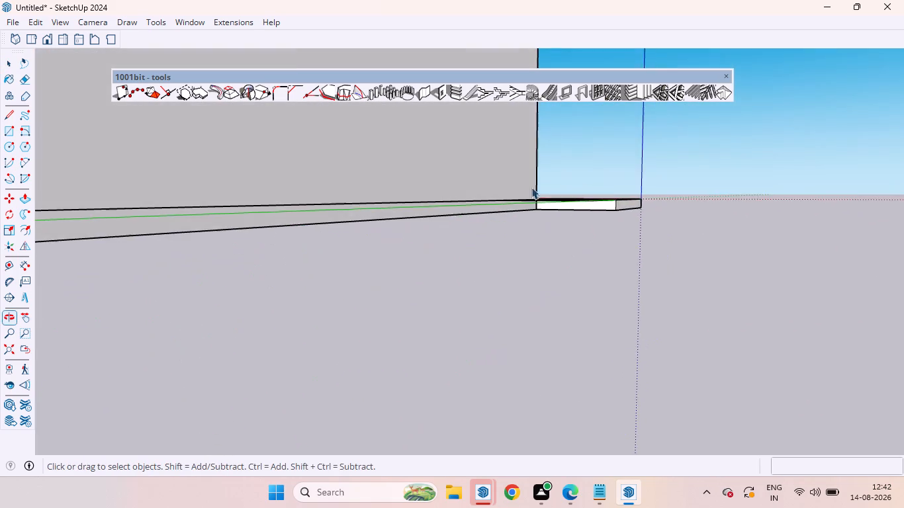
pyautogui.scroll(-6, 535, 208)
pyautogui.scroll(9, 509, 212)
pyautogui.moveTo(558, 228); pyautogui.dragTo(559, 173, button='middle')
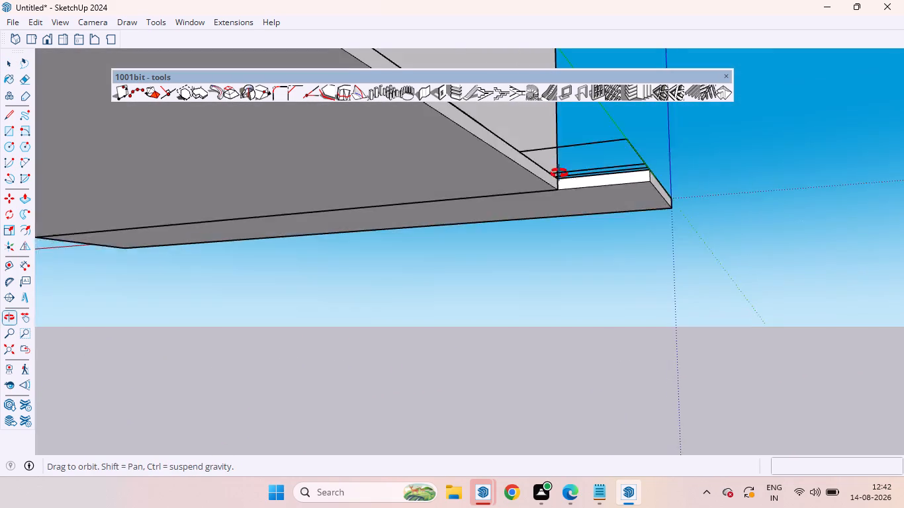
pyautogui.moveTo(559, 173); pyautogui.dragTo(565, 206, button='middle')
pyautogui.scroll(10, 563, 198)
pyautogui.press('r')
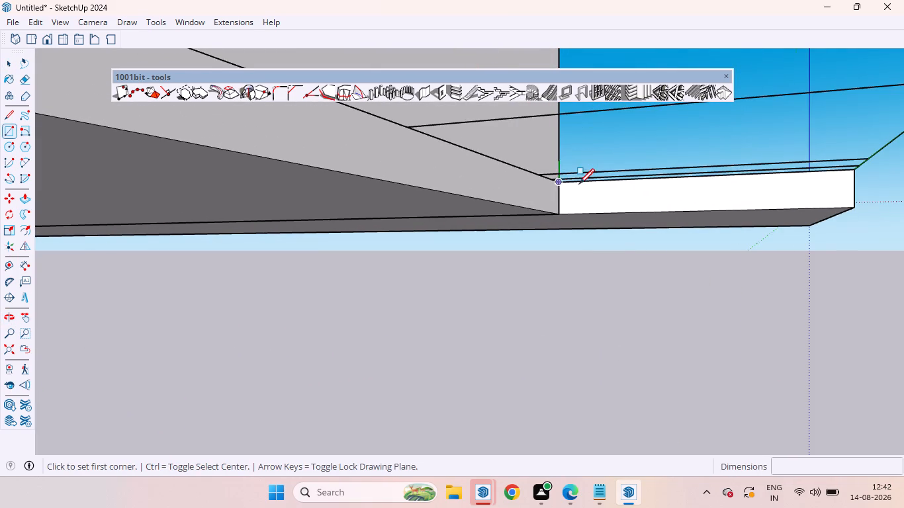
pyautogui.scroll(17, 582, 183)
pyautogui.moveTo(539, 187); pyautogui.dragTo(441, 119, button='middle')
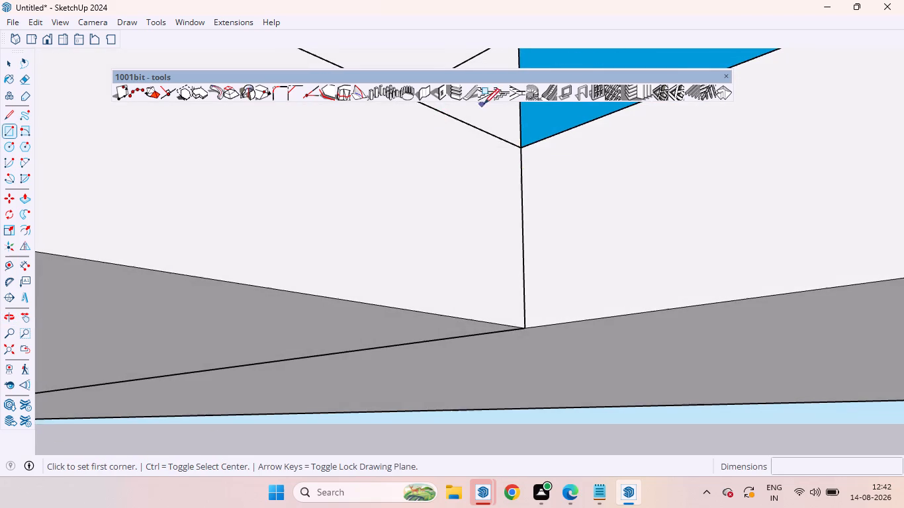
pyautogui.click(521, 150)
pyautogui.scroll(-7, 451, 163)
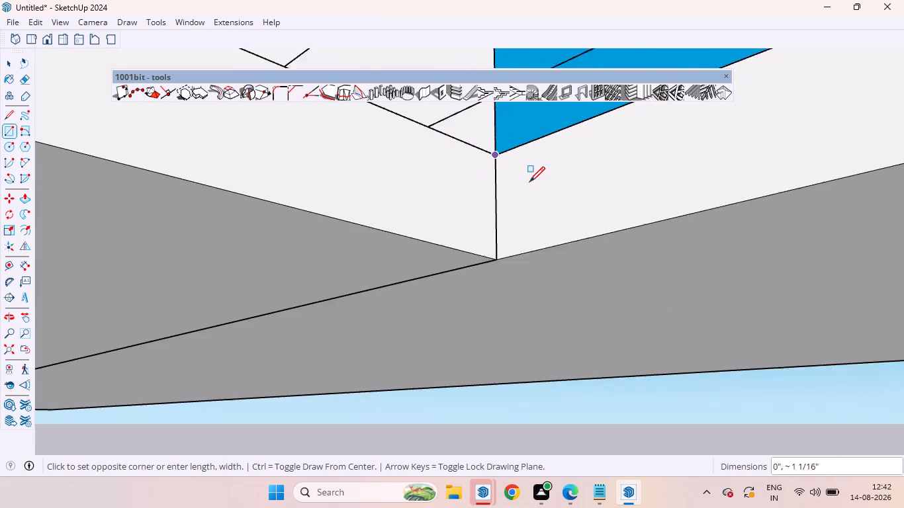
pyautogui.scroll(-3, 540, 184)
pyautogui.scroll(1, 541, 186)
pyautogui.scroll(-17, 541, 186)
pyautogui.scroll(-16, 597, 247)
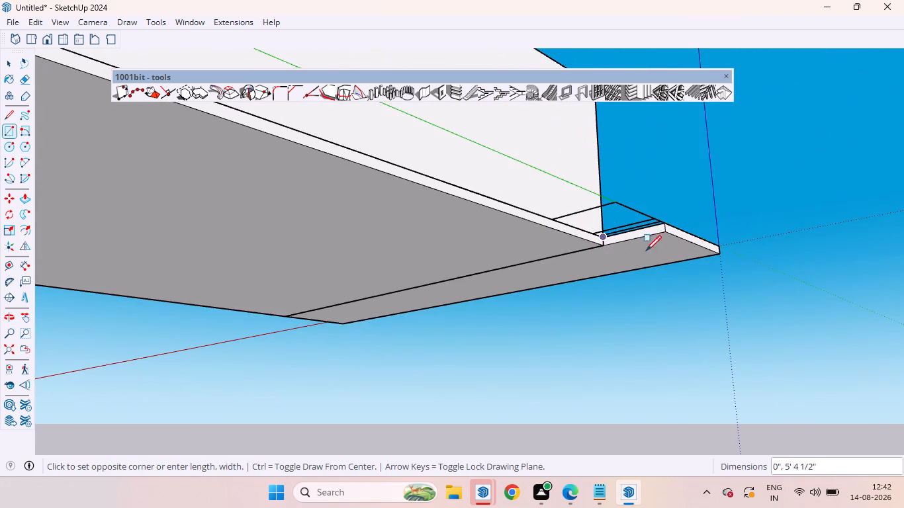
pyautogui.scroll(-10, 646, 251)
pyautogui.scroll(4, 459, 174)
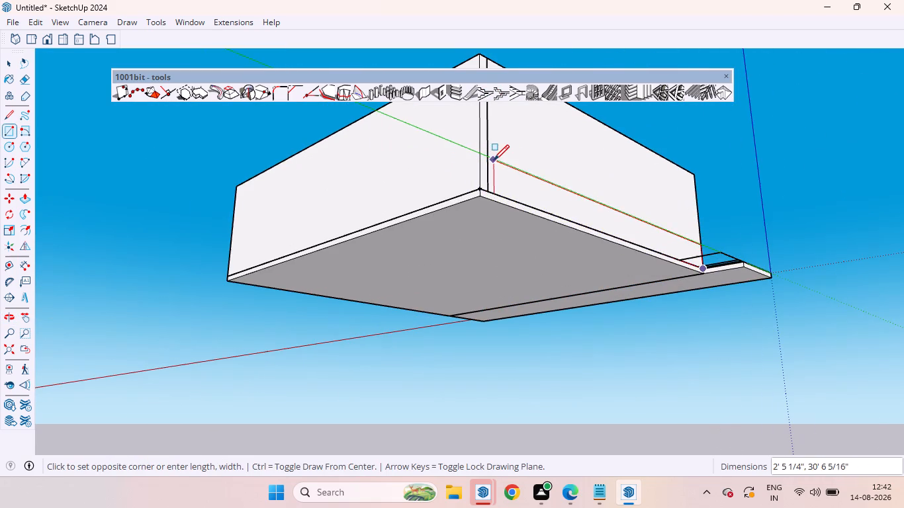
pyautogui.moveTo(500, 179); pyautogui.dragTo(630, 279, button='middle')
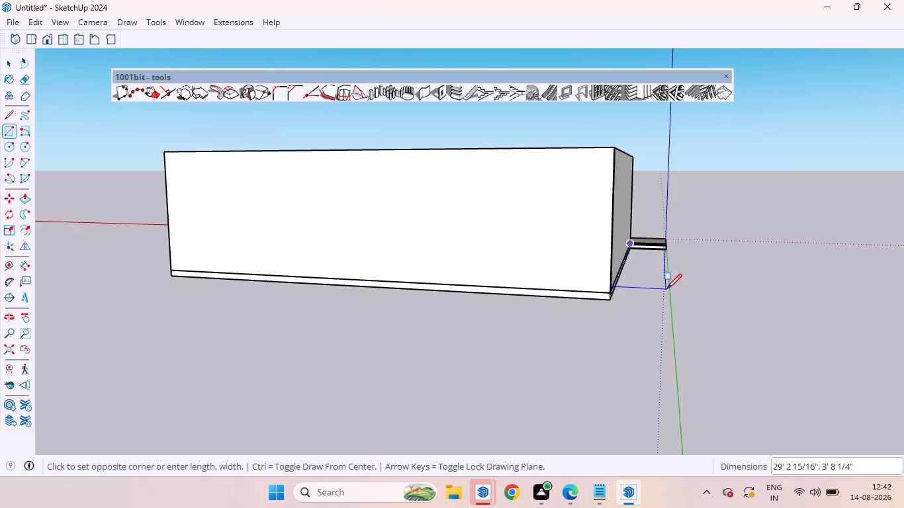
pyautogui.moveTo(666, 296); pyautogui.dragTo(698, 398, button='middle')
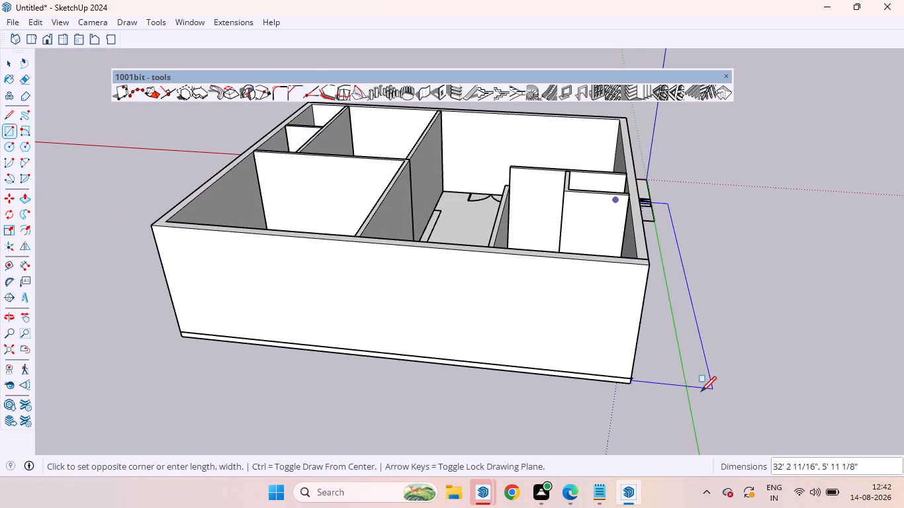
pyautogui.scroll(2, 683, 393)
pyautogui.moveTo(682, 400); pyautogui.dragTo(534, 415, button='middle')
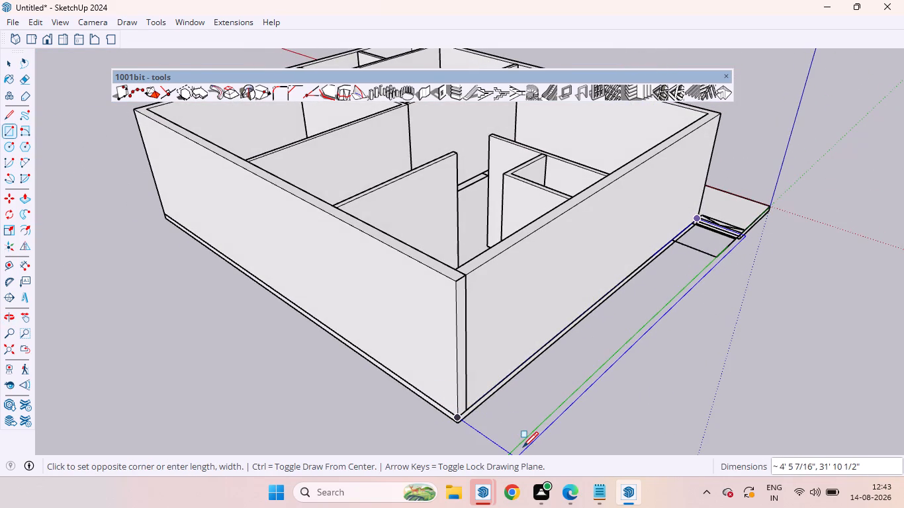
pyautogui.scroll(-3, 526, 429)
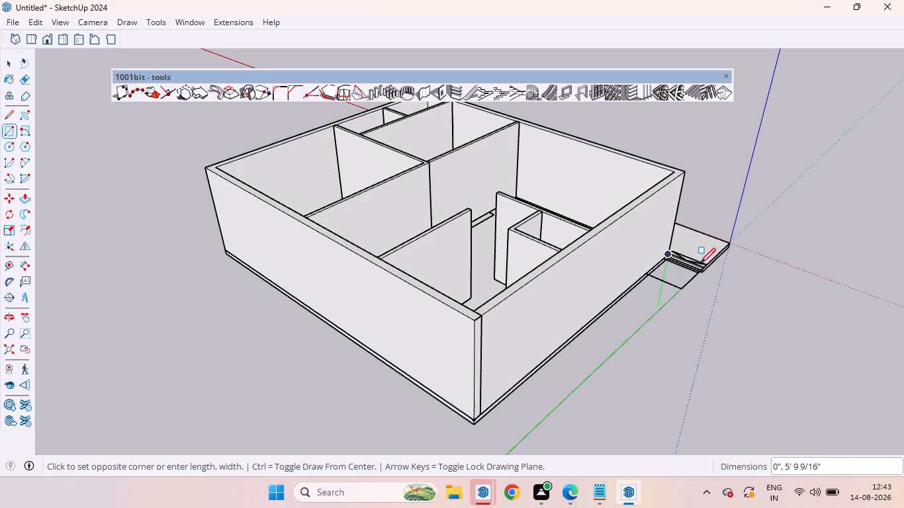
pyautogui.click(522, 449)
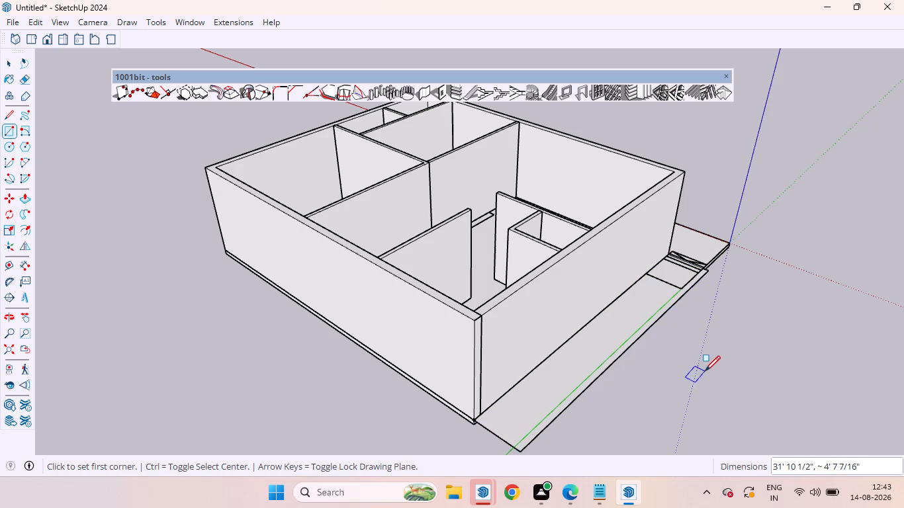
pyautogui.press('space')
# Push/pull the side strip's face downward from the underside by the same 6" as the front slab.
pyautogui.scroll(-5, 691, 336)
pyautogui.moveTo(691, 383); pyautogui.dragTo(572, 122, button='middle')
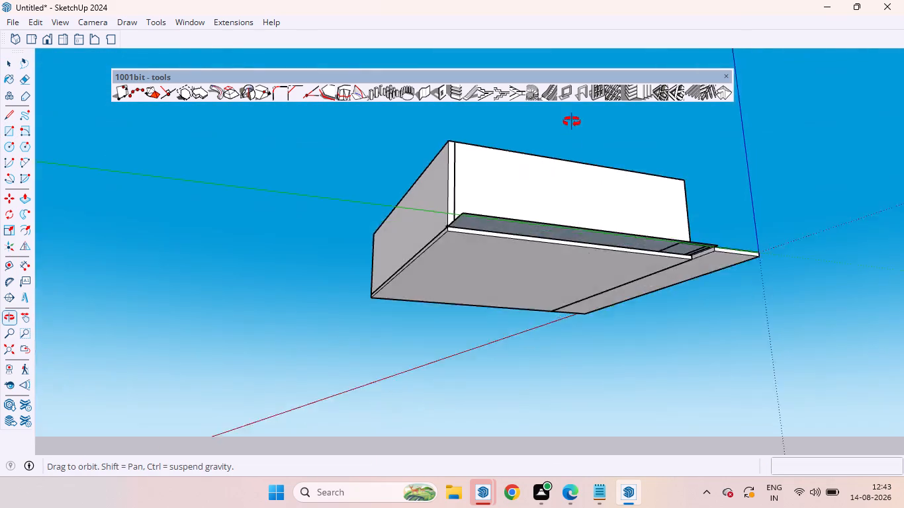
pyautogui.moveTo(572, 122); pyautogui.dragTo(576, 95, button='middle')
pyautogui.click(599, 198)
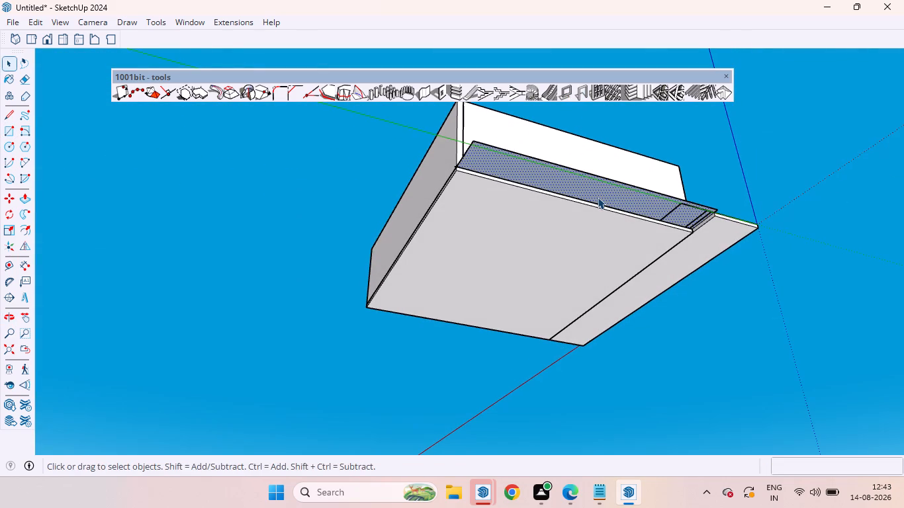
pyautogui.press('p')
pyautogui.doubleClick(595, 187)
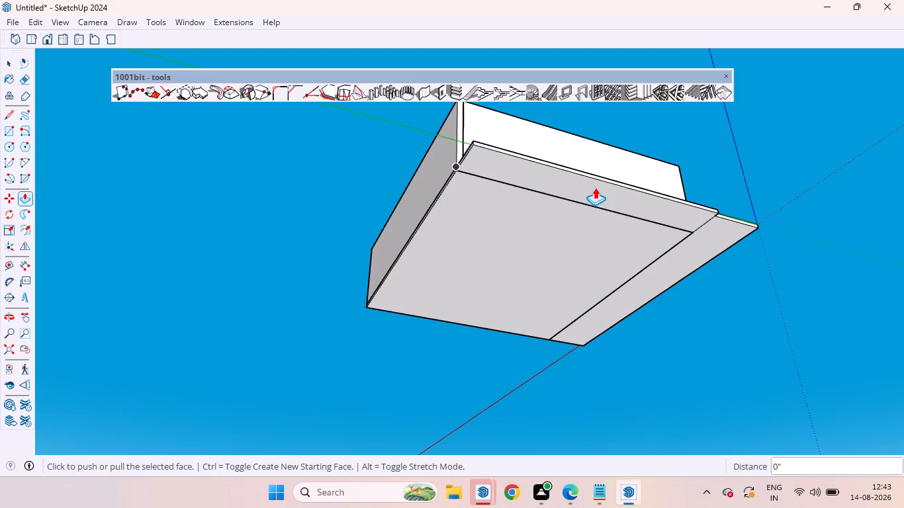
pyautogui.press('space')
pyautogui.click(775, 294)
# Examine the side slab and its junction with the front slab at the side entrance steps.
pyautogui.moveTo(729, 179); pyautogui.dragTo(583, 507, button='middle')
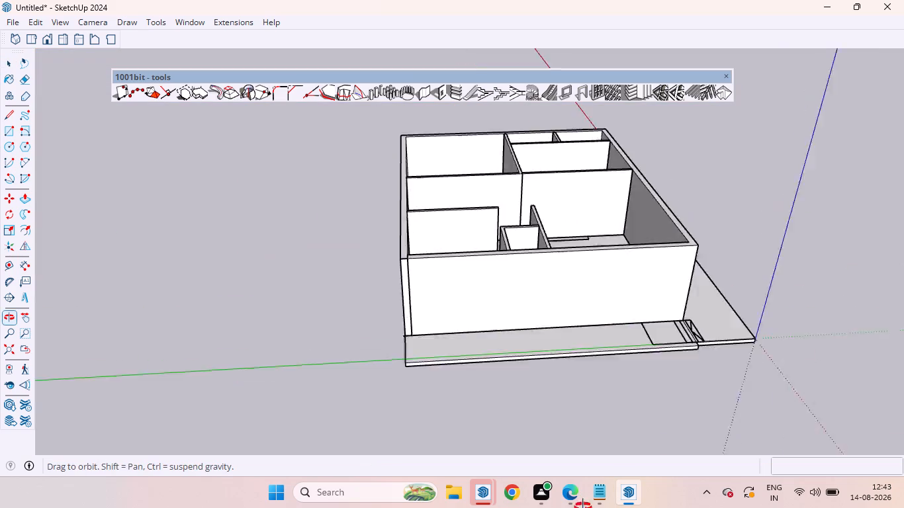
pyautogui.moveTo(583, 507); pyautogui.dragTo(298, 385, button='middle')
pyautogui.scroll(-6, 356, 327)
pyautogui.scroll(7, 341, 355)
pyautogui.moveTo(365, 337); pyautogui.dragTo(253, 355, button='middle')
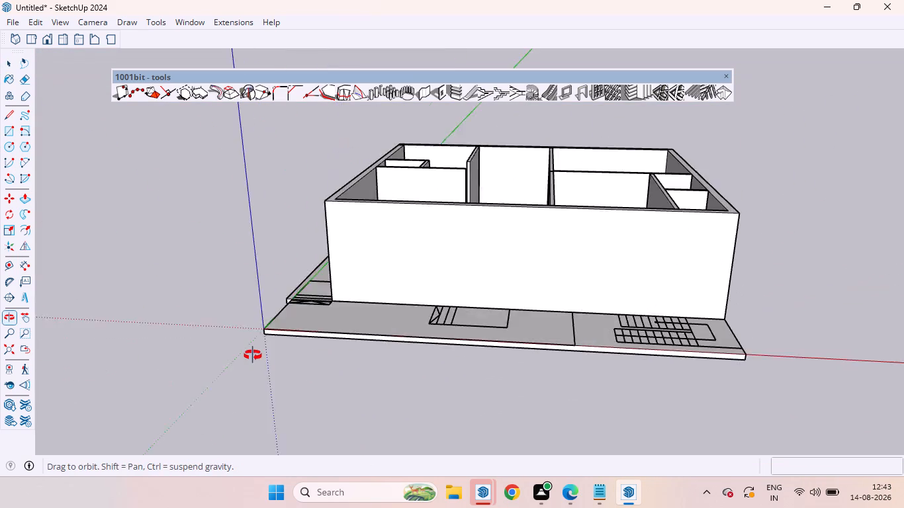
pyautogui.moveTo(253, 355); pyautogui.dragTo(306, 386, button='middle')
pyautogui.scroll(6, 280, 354)
pyautogui.moveTo(295, 348); pyautogui.dragTo(382, 340, button='middle')
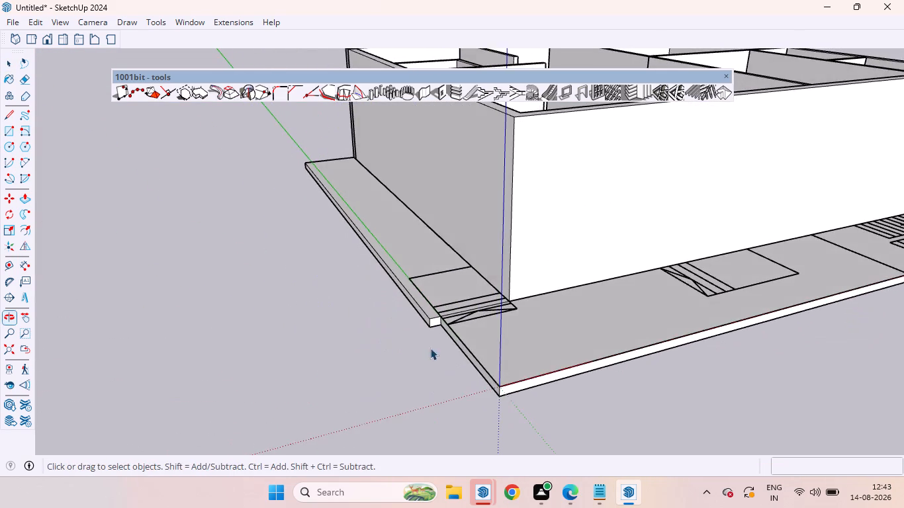
pyautogui.scroll(5, 458, 360)
pyautogui.moveTo(441, 353); pyautogui.dragTo(402, 370, button='middle')
pyautogui.scroll(4, 362, 316)
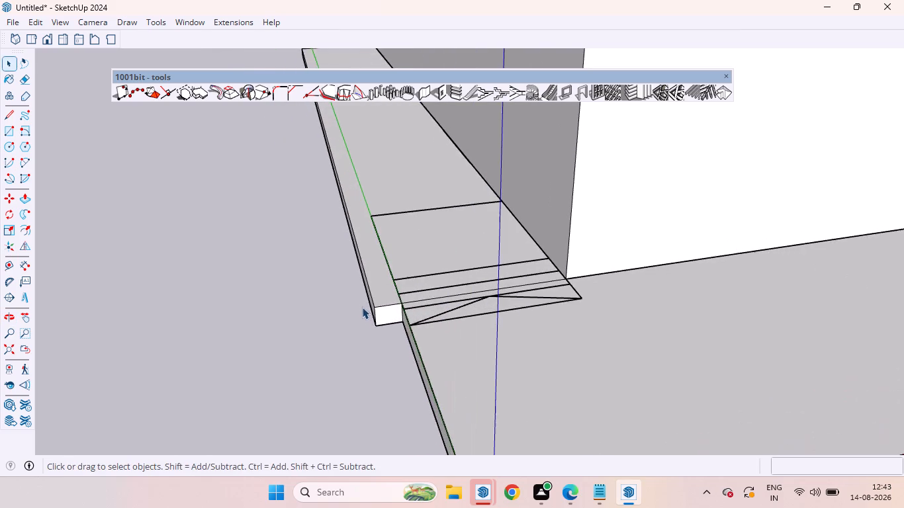
# Push/pull the front slab's side end face outward about 7 7/16", flush with the side slab's outer face.
pyautogui.moveTo(361, 306); pyautogui.dragTo(379, 314, button='middle')
pyautogui.scroll(-6, 449, 310)
pyautogui.moveTo(363, 360); pyautogui.dragTo(365, 361, button='middle')
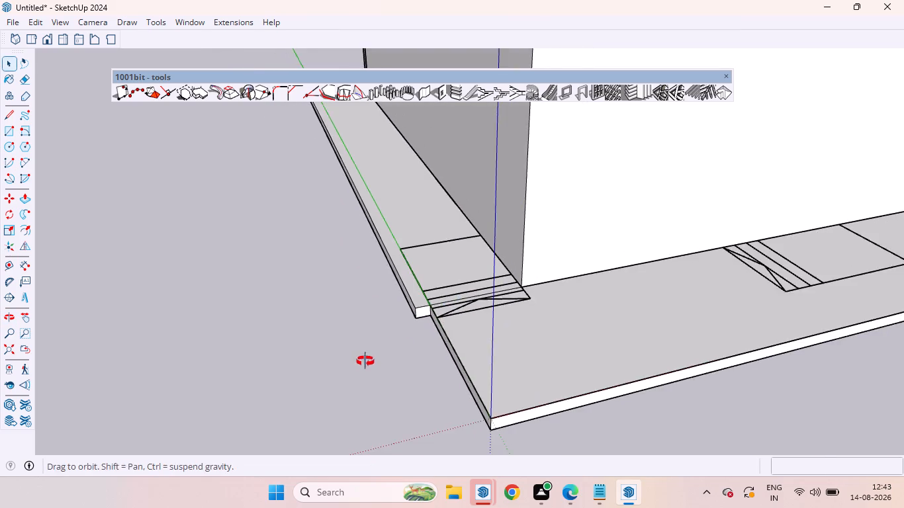
pyautogui.moveTo(365, 361); pyautogui.dragTo(449, 304, button='middle')
pyautogui.scroll(6, 610, 216)
pyautogui.click(574, 264)
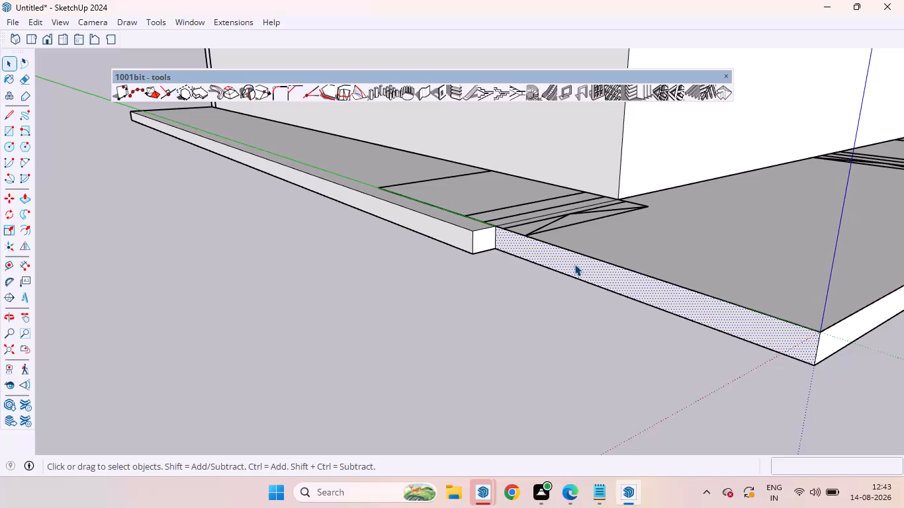
pyautogui.press('p')
pyautogui.moveTo(507, 235); pyautogui.dragTo(471, 226)
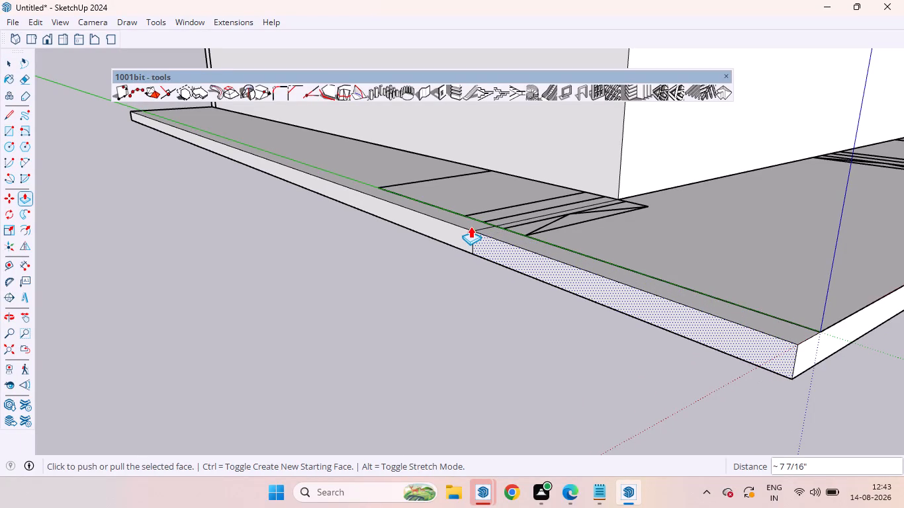
pyautogui.press('space')
pyautogui.scroll(-6, 384, 290)
pyautogui.click(364, 298)
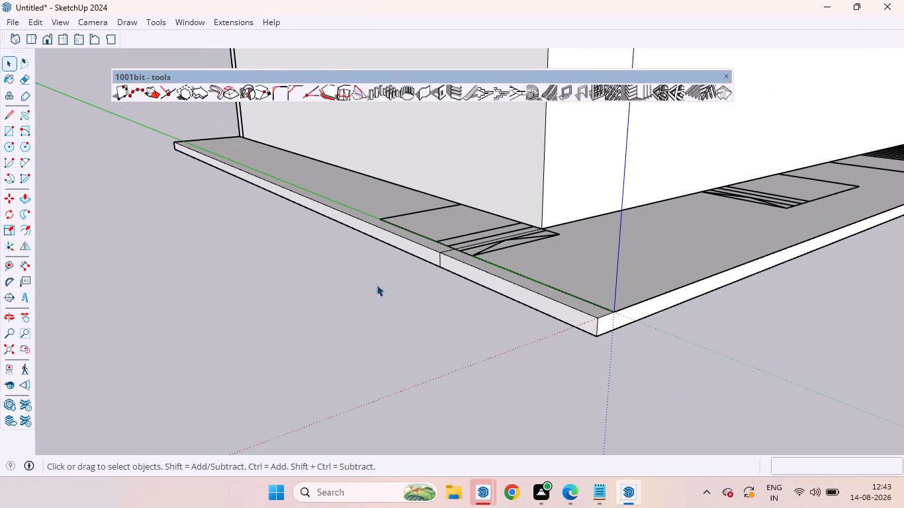
# Examine the joined front and side slabs and the room layout from several angles and from above.
pyautogui.scroll(-1, 484, 275)
pyautogui.moveTo(478, 292); pyautogui.dragTo(275, 362, button='middle')
pyautogui.scroll(-6, 325, 323)
pyautogui.scroll(-6, 520, 306)
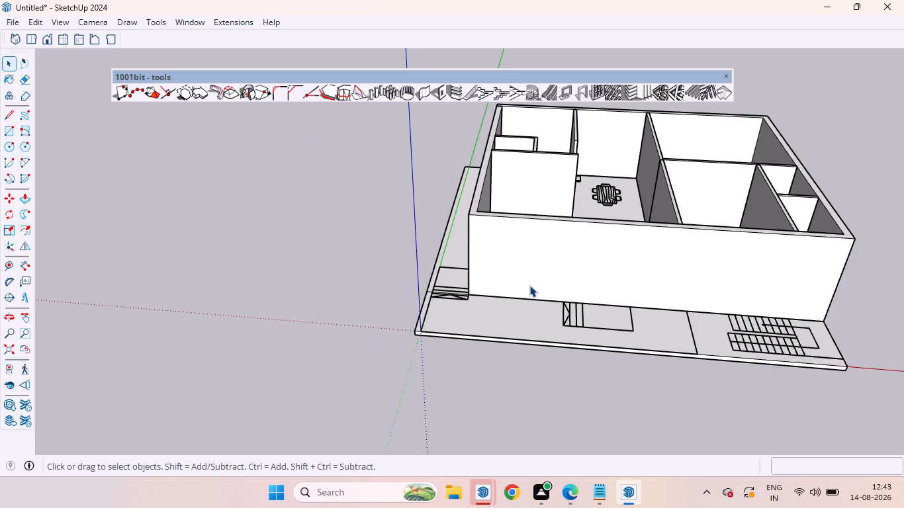
pyautogui.scroll(-5, 532, 301)
pyautogui.scroll(10, 531, 380)
pyautogui.moveTo(479, 384); pyautogui.dragTo(709, 501, button='middle')
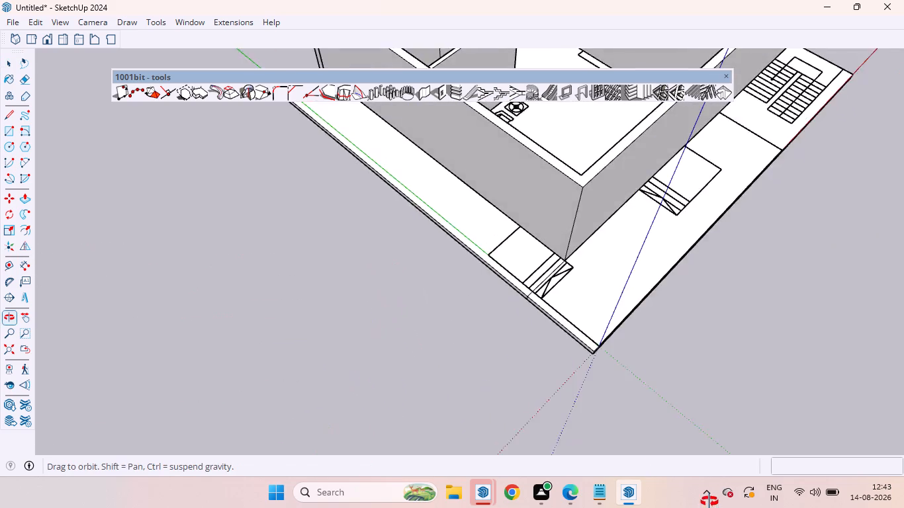
pyautogui.moveTo(709, 501); pyautogui.dragTo(596, 388, button='middle')
pyautogui.click(700, 365)
pyautogui.scroll(-1, 494, 332)
pyautogui.scroll(1, 493, 332)
pyautogui.scroll(-4, 491, 332)
pyautogui.scroll(-6, 652, 243)
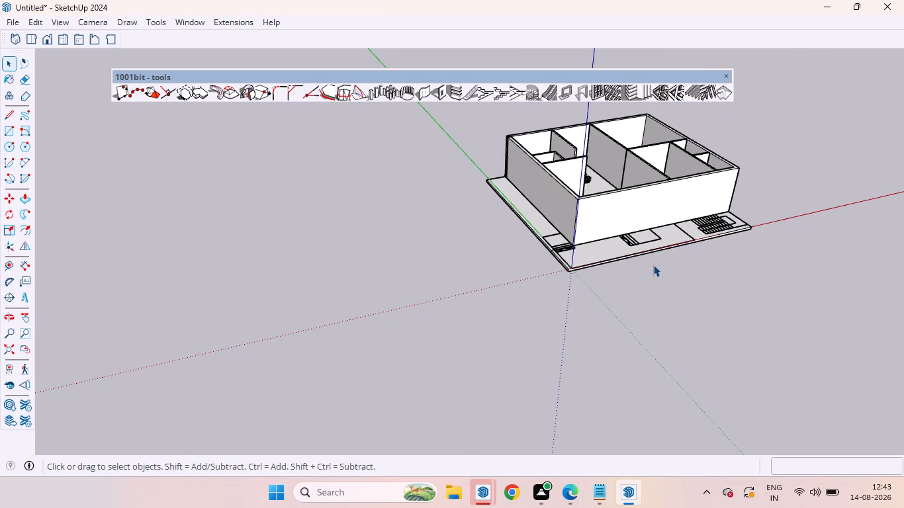
pyautogui.moveTo(709, 230); pyautogui.dragTo(608, 385, button='middle')
pyautogui.scroll(6, 579, 237)
pyautogui.moveTo(648, 241); pyautogui.dragTo(639, 372, button='middle')
pyautogui.scroll(-6, 648, 273)
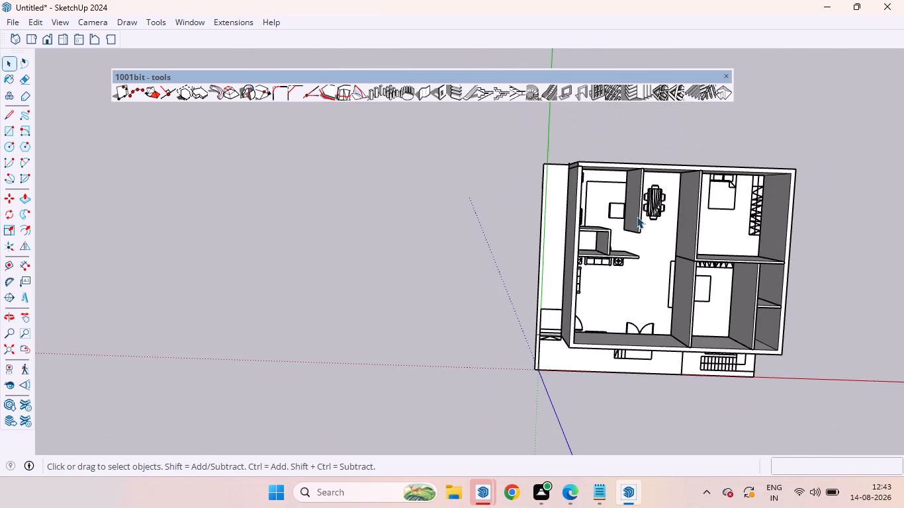
pyautogui.scroll(4, 702, 190)
pyautogui.moveTo(720, 261); pyautogui.dragTo(599, 128, button='middle')
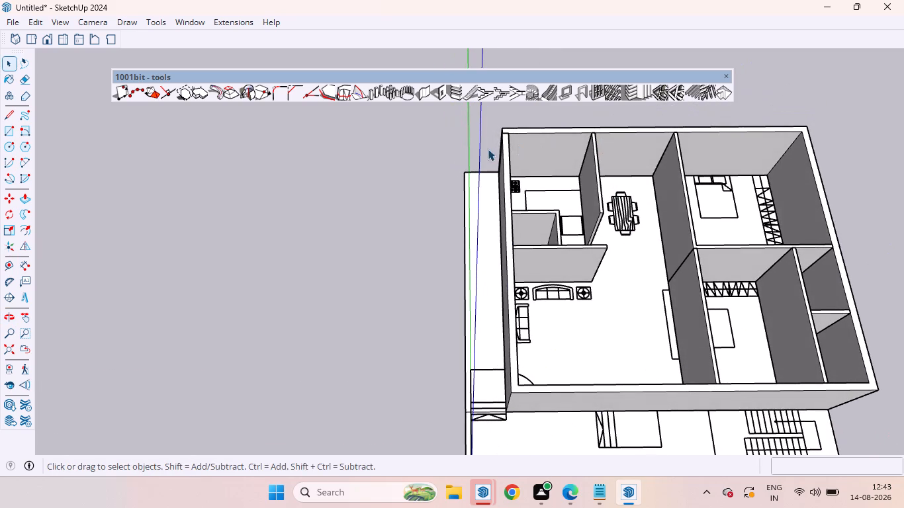
pyautogui.scroll(-13, 545, 138)
# Create a new empty group to hold the roof slab.
pyautogui.rightClick(719, 209)
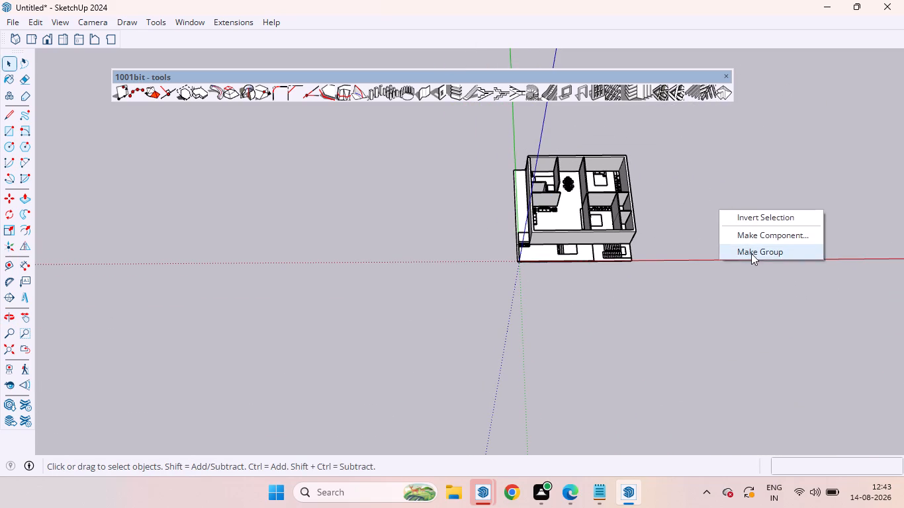
pyautogui.click(751, 253)
# Draw a 31' 10 1/2" by 36' 9" rectangle over the wall tops, from the rear outer corner to the diagonally opposite front corner.
pyautogui.scroll(-1, 578, 153)
pyautogui.scroll(6, 578, 152)
pyautogui.moveTo(579, 147); pyautogui.dragTo(564, 282, button='middle')
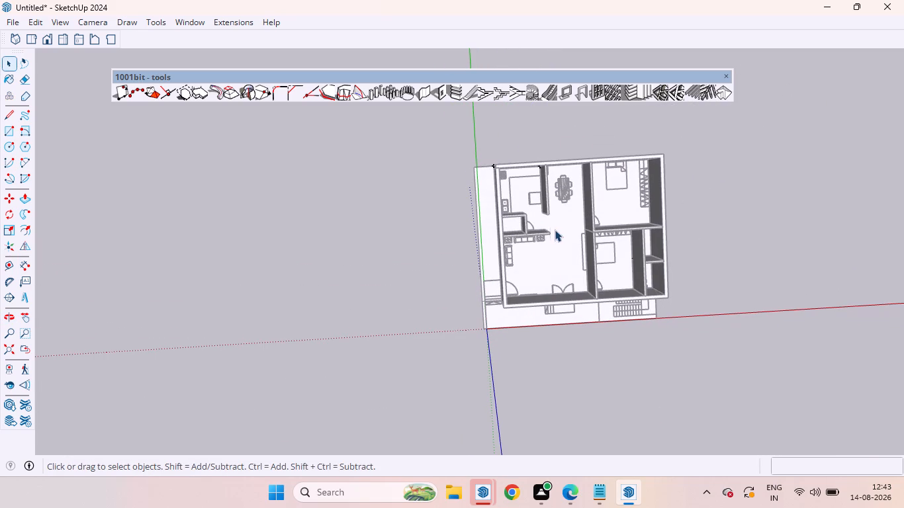
pyautogui.press('r')
pyautogui.scroll(18, 502, 176)
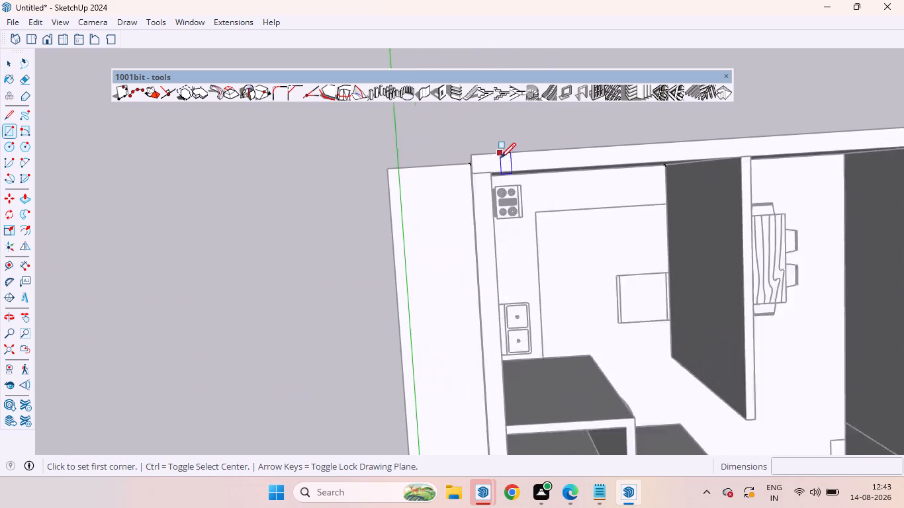
pyautogui.scroll(1, 500, 158)
pyautogui.click(468, 154)
pyautogui.scroll(-7, 481, 216)
pyautogui.scroll(-6, 451, 159)
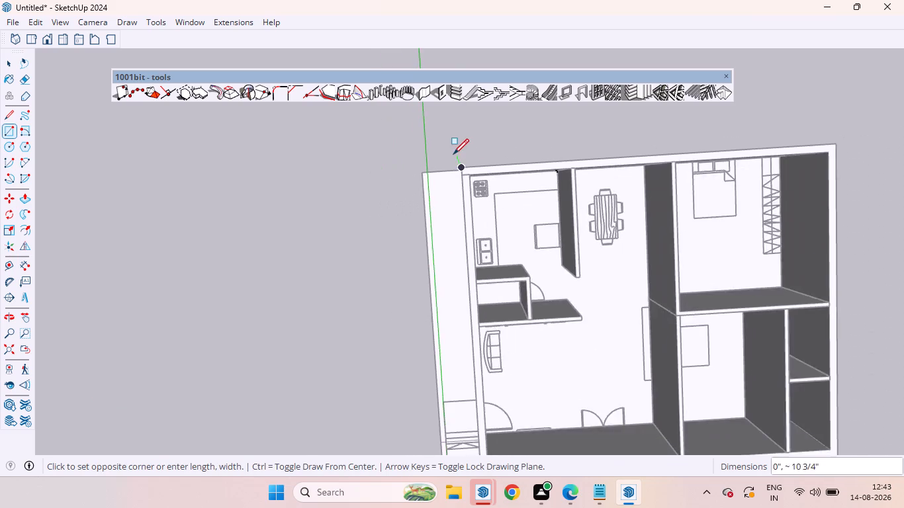
pyautogui.scroll(-15, 453, 151)
pyautogui.scroll(12, 578, 261)
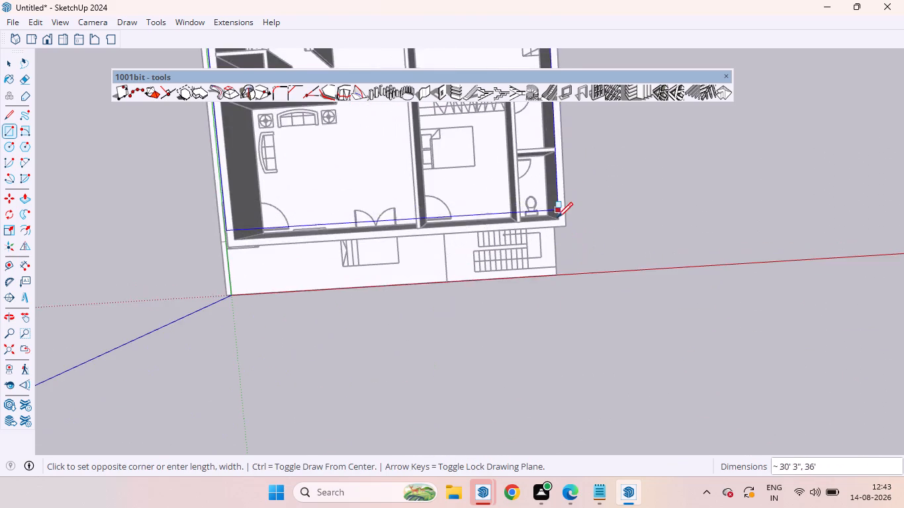
pyautogui.scroll(5, 557, 220)
pyautogui.click(569, 226)
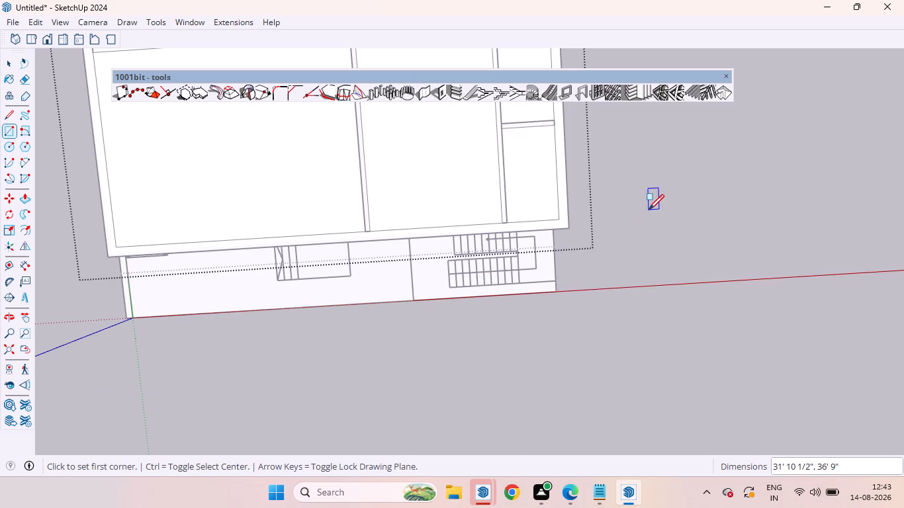
# Push/pull the roof rectangle upward by the previous push/pull distance and close the group.
pyautogui.press('space')
pyautogui.press('p')
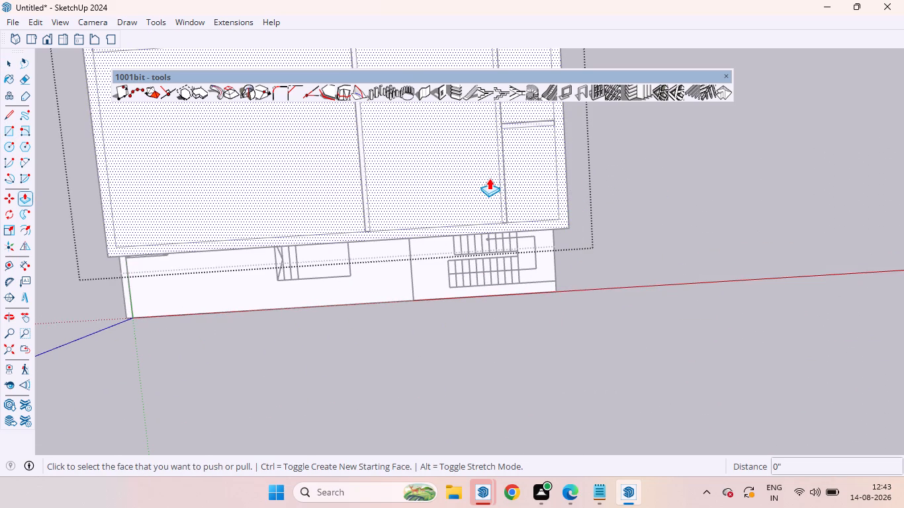
pyautogui.doubleClick(486, 178)
pyautogui.press('space')
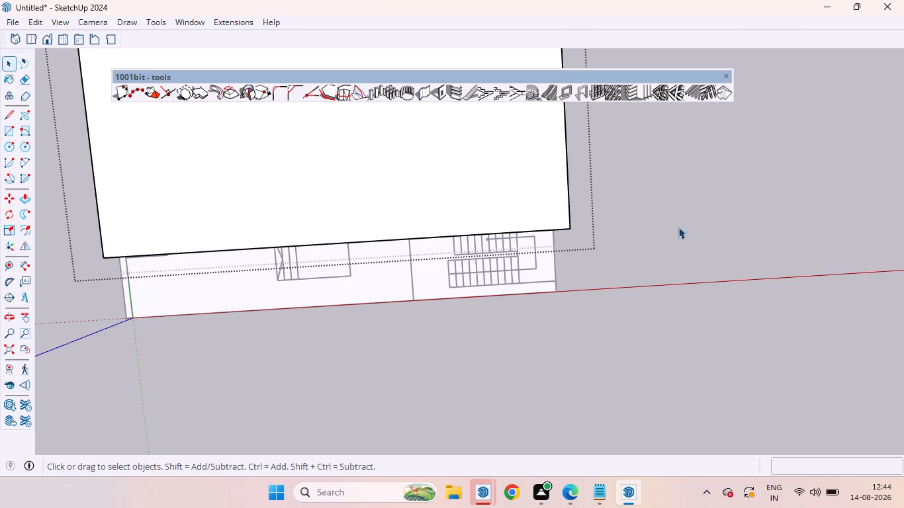
pyautogui.click(678, 227)
# Examine the roof slab's fit and thickness over the exterior walls.
pyautogui.scroll(-3, 663, 245)
pyautogui.scroll(1, 666, 253)
pyautogui.scroll(-10, 666, 254)
pyautogui.scroll(1, 626, 314)
pyautogui.scroll(-5, 626, 315)
pyautogui.scroll(1, 591, 350)
pyautogui.moveTo(591, 350); pyautogui.dragTo(545, 128, button='middle')
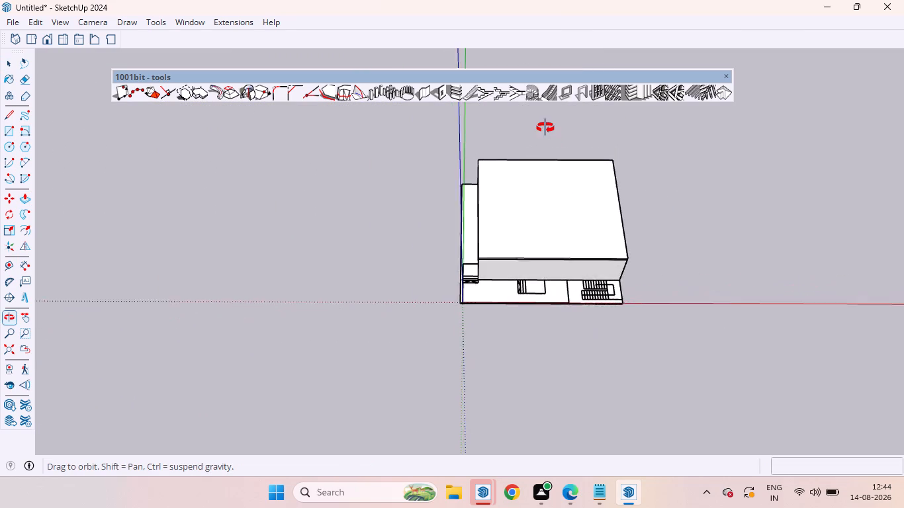
pyautogui.moveTo(545, 128); pyautogui.dragTo(542, 103, button='middle')
pyautogui.scroll(10, 495, 246)
pyautogui.moveTo(517, 275); pyautogui.dragTo(667, 202, button='middle')
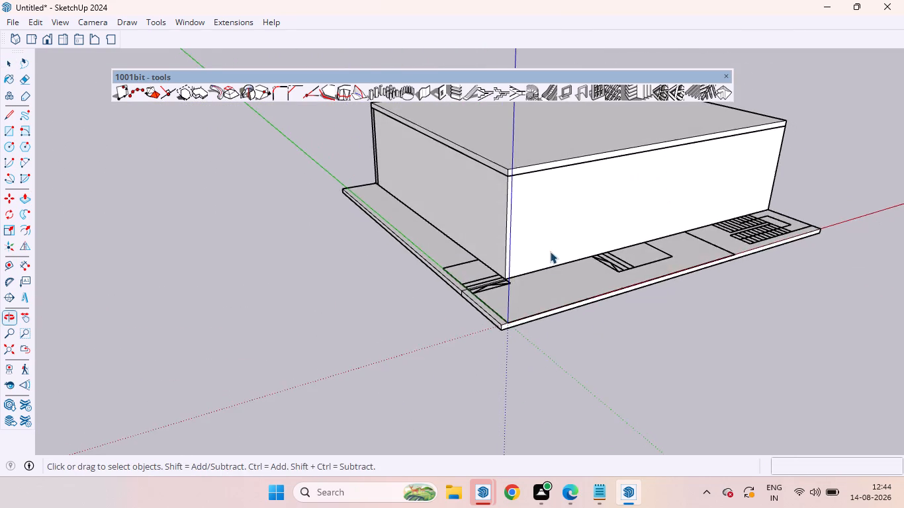
pyautogui.scroll(3, 547, 281)
pyautogui.moveTo(547, 281); pyautogui.dragTo(498, 435, button='middle')
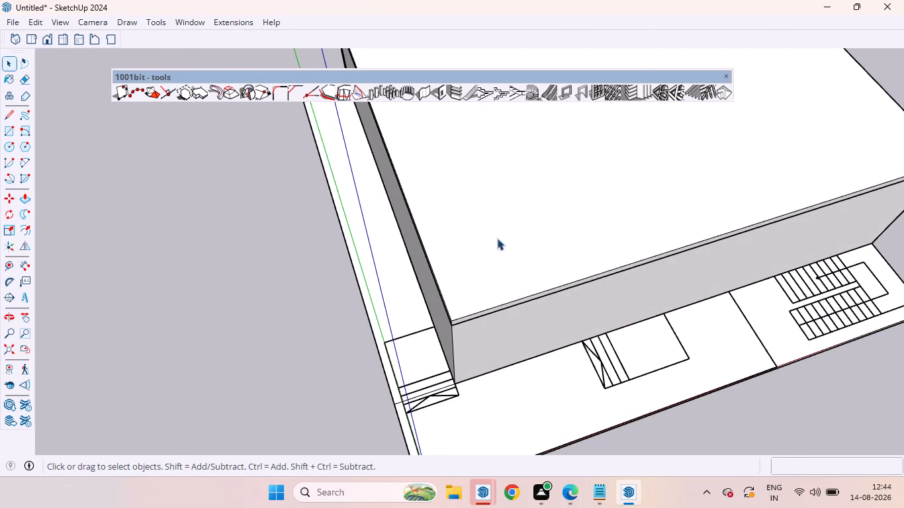
# Hide the roof slab group.
pyautogui.rightClick(506, 237)
pyautogui.click(529, 38)
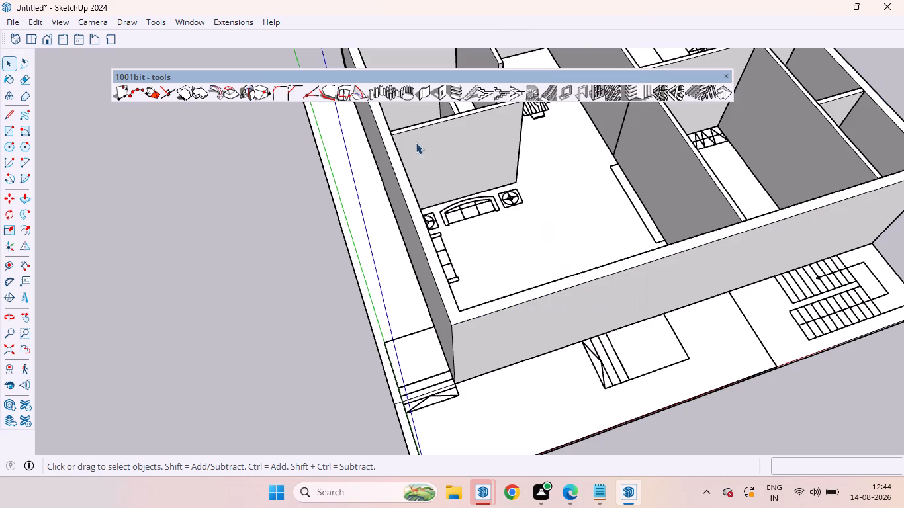
pyautogui.click(257, 298)
# Examine the staircase linework on the front slab and check which plan lines select together with it.
pyautogui.scroll(-7, 283, 202)
pyautogui.scroll(-6, 400, 239)
pyautogui.moveTo(405, 318); pyautogui.dragTo(368, 229, button='middle')
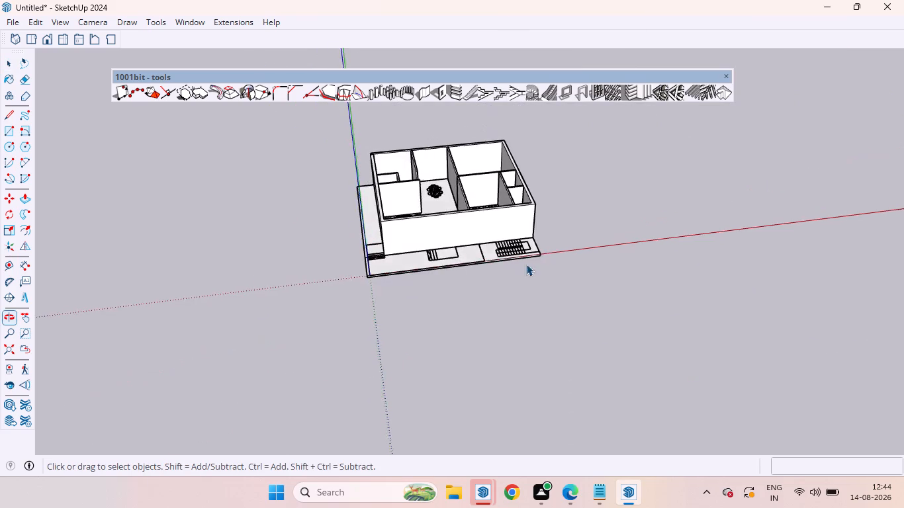
pyautogui.scroll(11, 525, 275)
pyautogui.moveTo(496, 238); pyautogui.dragTo(518, 374, button='middle')
pyautogui.scroll(5, 482, 245)
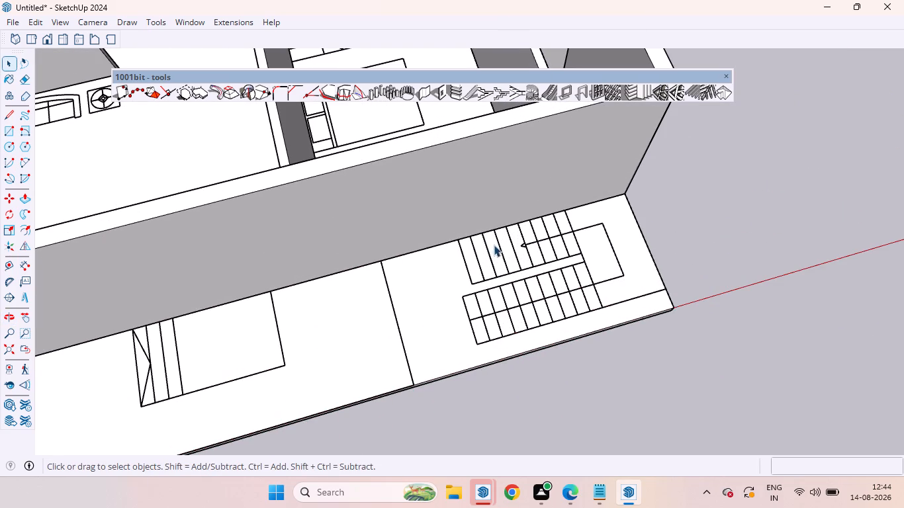
pyautogui.click(494, 245)
pyautogui.click(659, 238)
pyautogui.keyDown('ctrl'); pyautogui.scroll(12, 481, 290); pyautogui.keyUp('ctrl')
pyautogui.keyDown('ctrl'); pyautogui.click(449, 257); pyautogui.keyUp('ctrl')
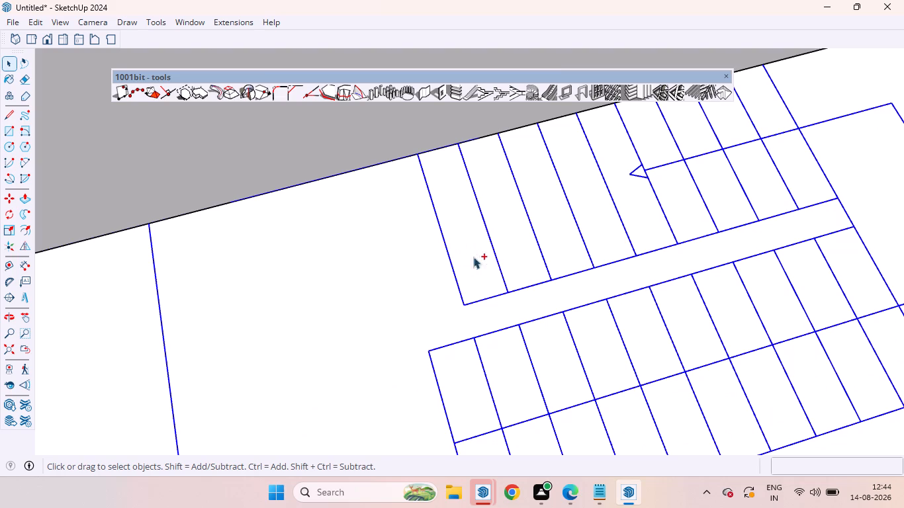
pyautogui.keyDown('ctrl'); pyautogui.scroll(-7, 438, 243); pyautogui.keyUp('ctrl')
pyautogui.keyDown('ctrl'); pyautogui.scroll(-15, 474, 278); pyautogui.keyUp('ctrl')
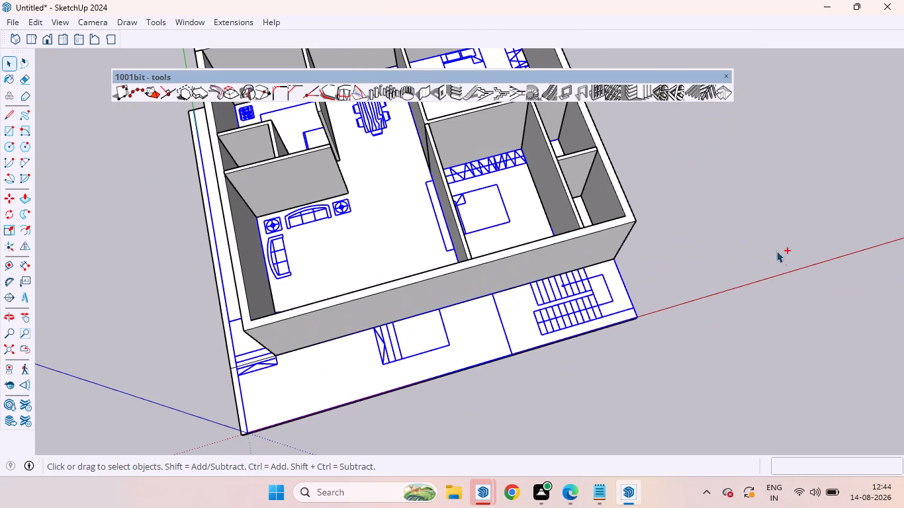
pyautogui.press('space')
pyautogui.click(698, 291)
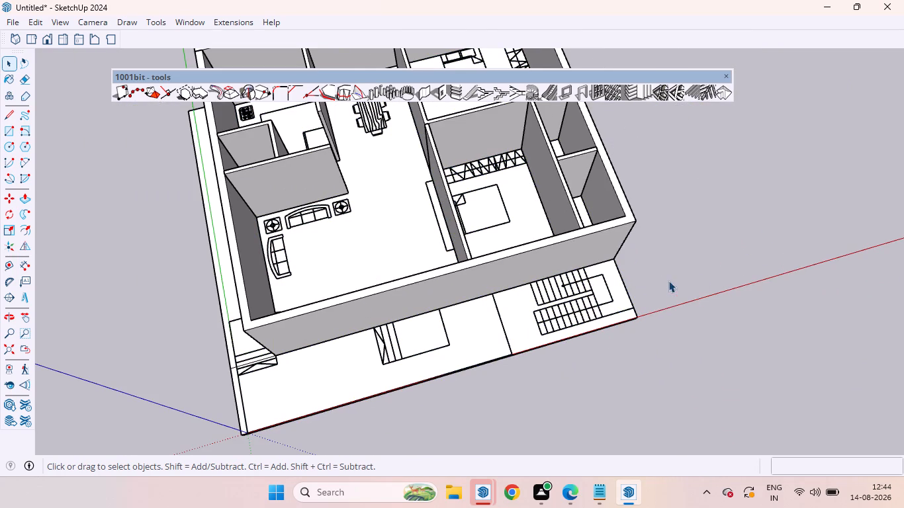
# Explode the imported floor plan component into separate lines.
pyautogui.click(611, 296)
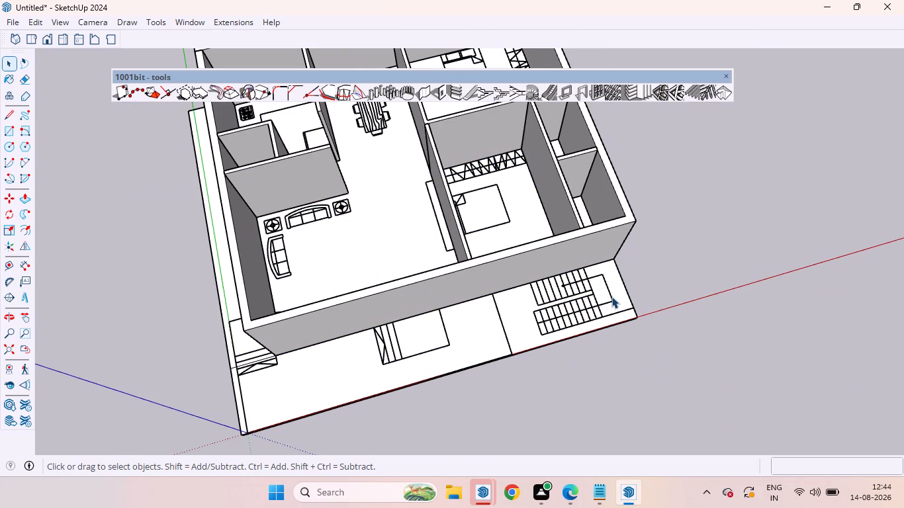
pyautogui.rightClick(611, 296)
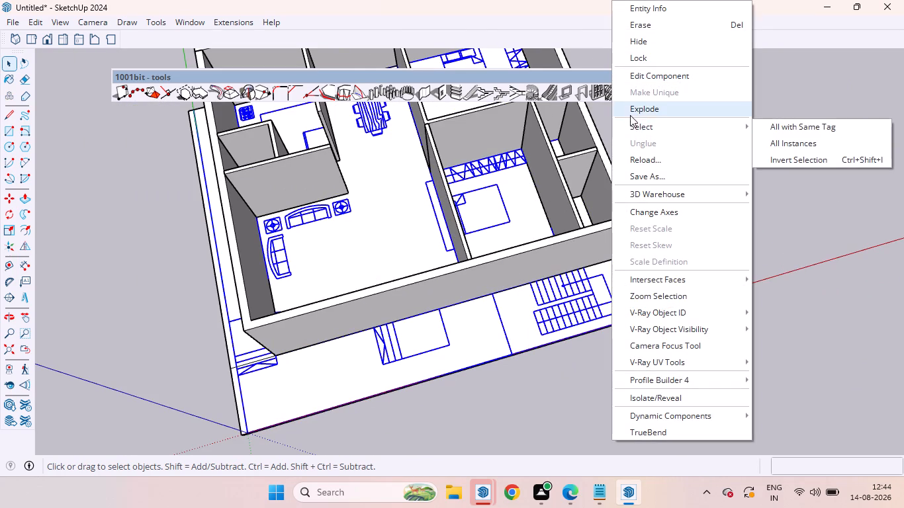
pyautogui.click(629, 115)
pyautogui.click(701, 266)
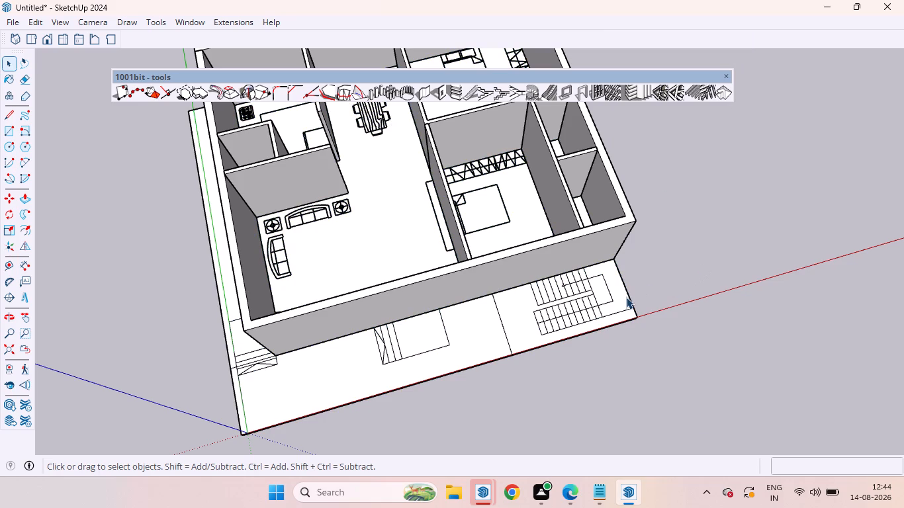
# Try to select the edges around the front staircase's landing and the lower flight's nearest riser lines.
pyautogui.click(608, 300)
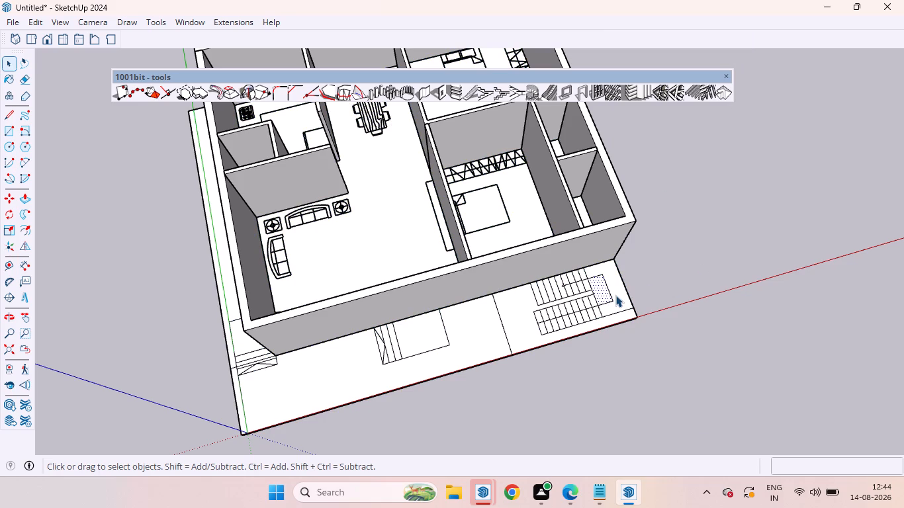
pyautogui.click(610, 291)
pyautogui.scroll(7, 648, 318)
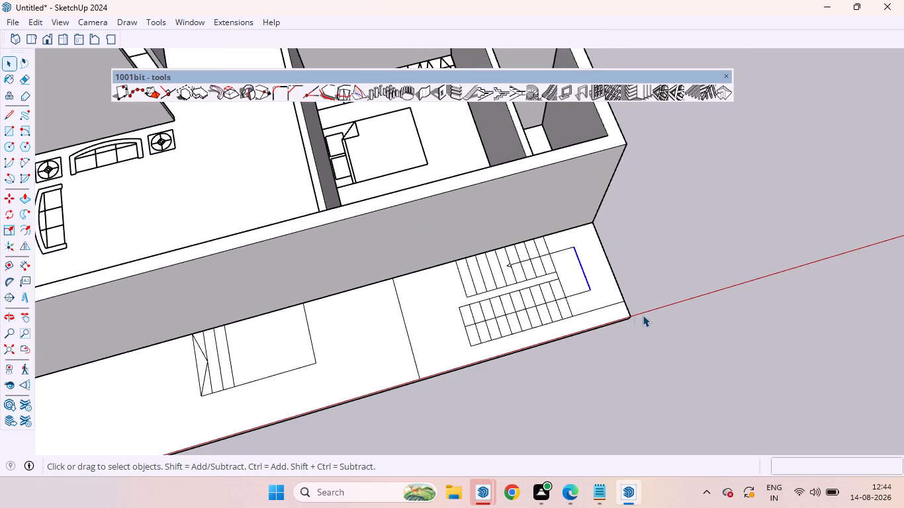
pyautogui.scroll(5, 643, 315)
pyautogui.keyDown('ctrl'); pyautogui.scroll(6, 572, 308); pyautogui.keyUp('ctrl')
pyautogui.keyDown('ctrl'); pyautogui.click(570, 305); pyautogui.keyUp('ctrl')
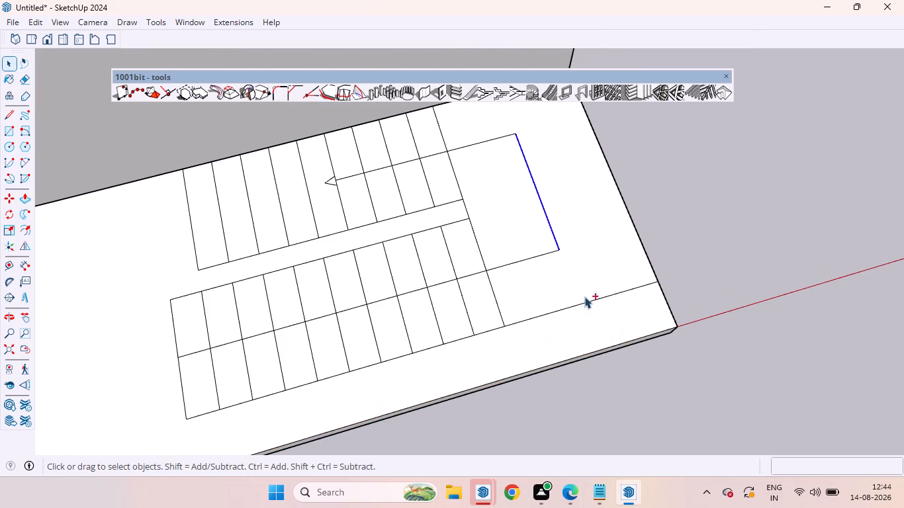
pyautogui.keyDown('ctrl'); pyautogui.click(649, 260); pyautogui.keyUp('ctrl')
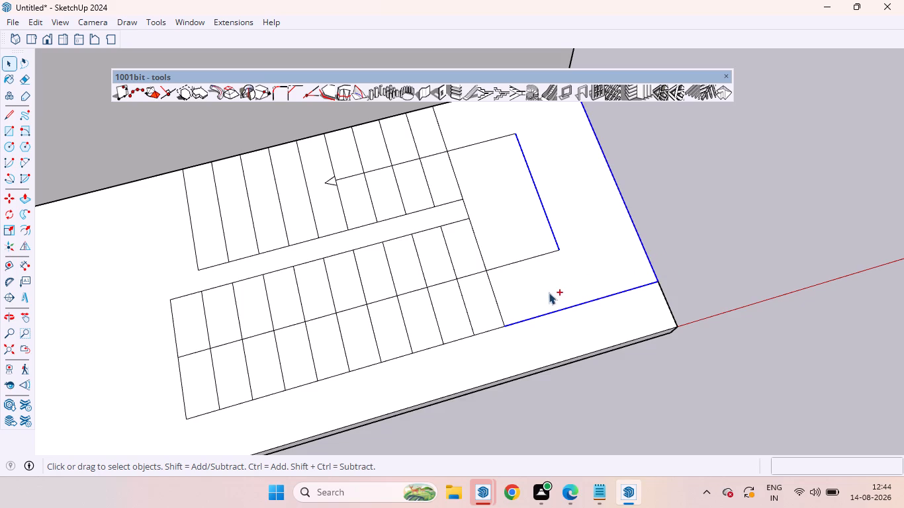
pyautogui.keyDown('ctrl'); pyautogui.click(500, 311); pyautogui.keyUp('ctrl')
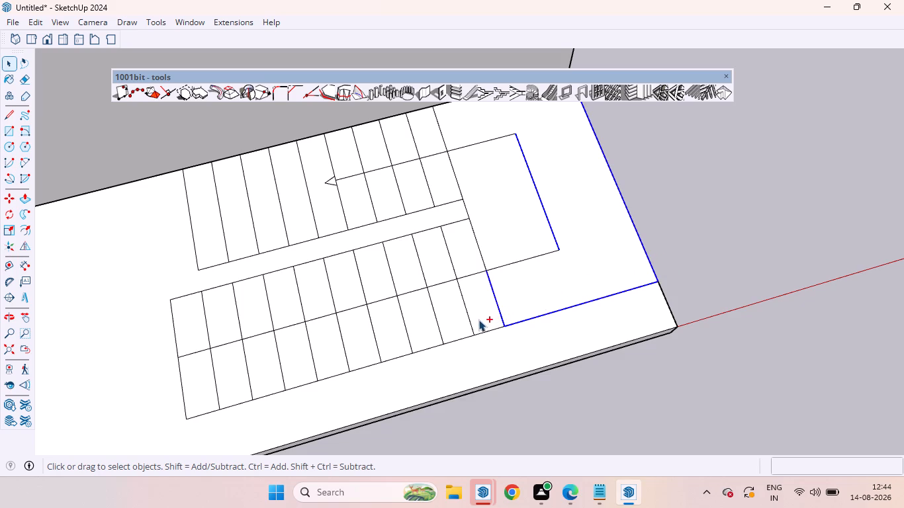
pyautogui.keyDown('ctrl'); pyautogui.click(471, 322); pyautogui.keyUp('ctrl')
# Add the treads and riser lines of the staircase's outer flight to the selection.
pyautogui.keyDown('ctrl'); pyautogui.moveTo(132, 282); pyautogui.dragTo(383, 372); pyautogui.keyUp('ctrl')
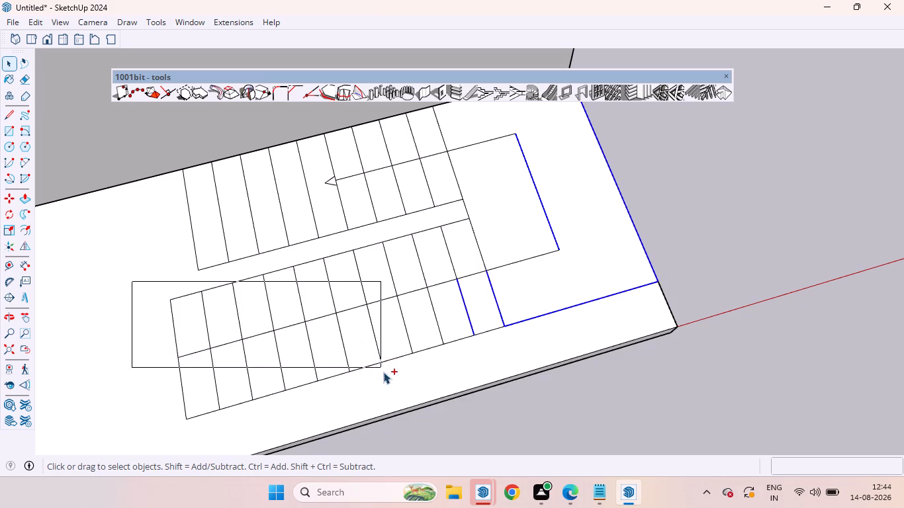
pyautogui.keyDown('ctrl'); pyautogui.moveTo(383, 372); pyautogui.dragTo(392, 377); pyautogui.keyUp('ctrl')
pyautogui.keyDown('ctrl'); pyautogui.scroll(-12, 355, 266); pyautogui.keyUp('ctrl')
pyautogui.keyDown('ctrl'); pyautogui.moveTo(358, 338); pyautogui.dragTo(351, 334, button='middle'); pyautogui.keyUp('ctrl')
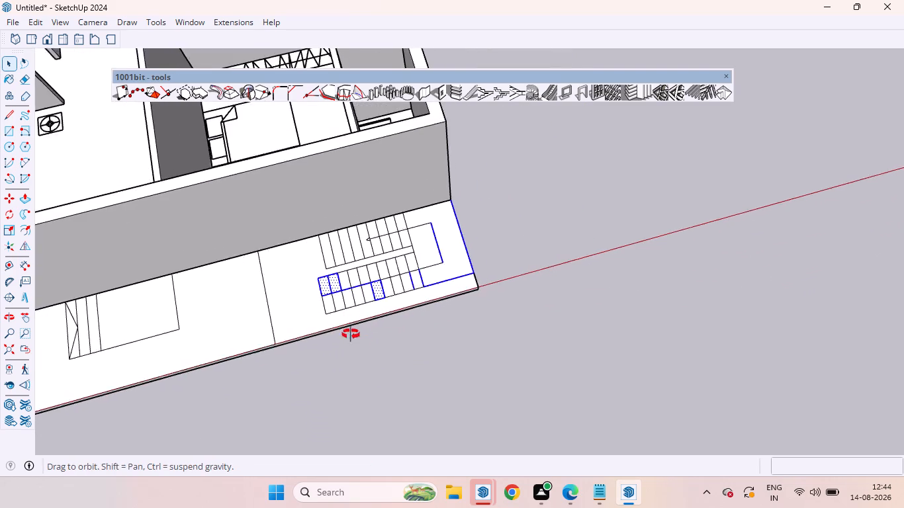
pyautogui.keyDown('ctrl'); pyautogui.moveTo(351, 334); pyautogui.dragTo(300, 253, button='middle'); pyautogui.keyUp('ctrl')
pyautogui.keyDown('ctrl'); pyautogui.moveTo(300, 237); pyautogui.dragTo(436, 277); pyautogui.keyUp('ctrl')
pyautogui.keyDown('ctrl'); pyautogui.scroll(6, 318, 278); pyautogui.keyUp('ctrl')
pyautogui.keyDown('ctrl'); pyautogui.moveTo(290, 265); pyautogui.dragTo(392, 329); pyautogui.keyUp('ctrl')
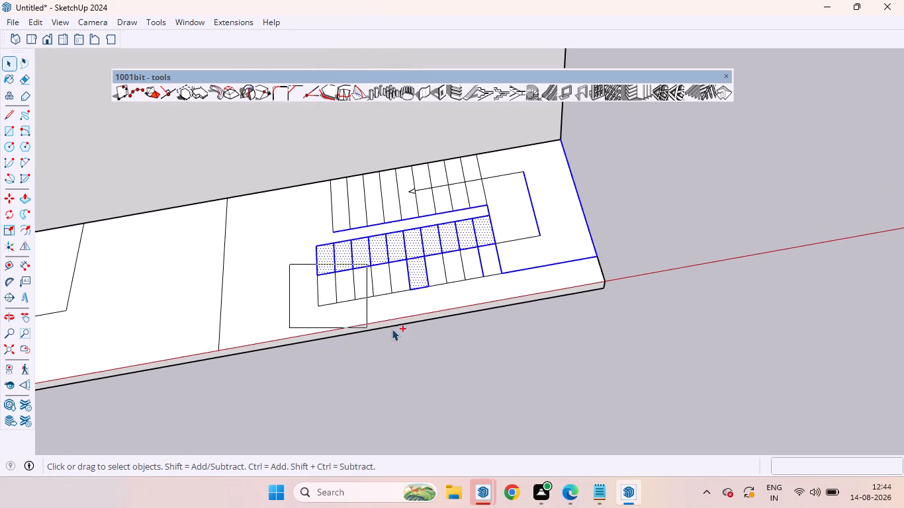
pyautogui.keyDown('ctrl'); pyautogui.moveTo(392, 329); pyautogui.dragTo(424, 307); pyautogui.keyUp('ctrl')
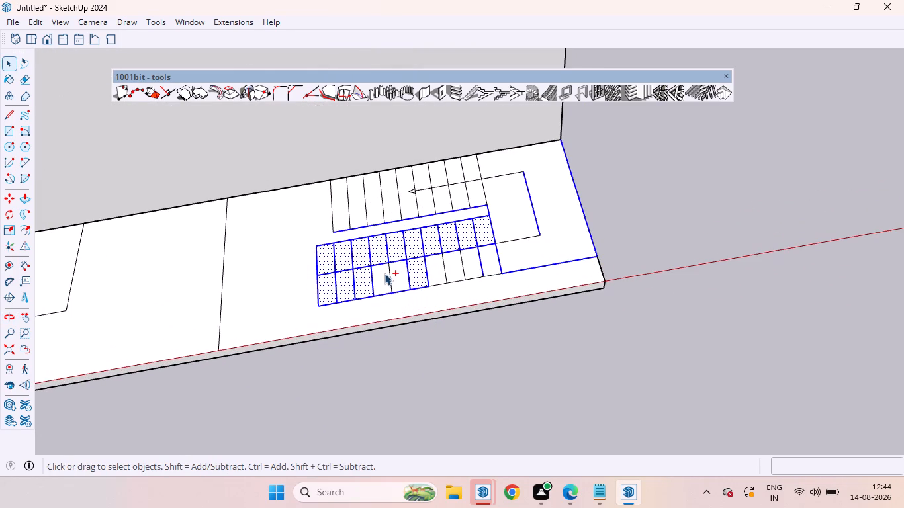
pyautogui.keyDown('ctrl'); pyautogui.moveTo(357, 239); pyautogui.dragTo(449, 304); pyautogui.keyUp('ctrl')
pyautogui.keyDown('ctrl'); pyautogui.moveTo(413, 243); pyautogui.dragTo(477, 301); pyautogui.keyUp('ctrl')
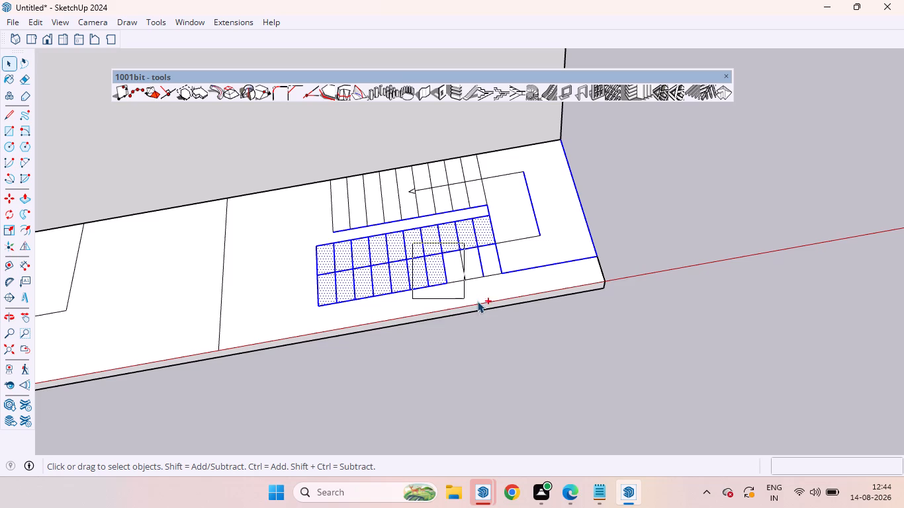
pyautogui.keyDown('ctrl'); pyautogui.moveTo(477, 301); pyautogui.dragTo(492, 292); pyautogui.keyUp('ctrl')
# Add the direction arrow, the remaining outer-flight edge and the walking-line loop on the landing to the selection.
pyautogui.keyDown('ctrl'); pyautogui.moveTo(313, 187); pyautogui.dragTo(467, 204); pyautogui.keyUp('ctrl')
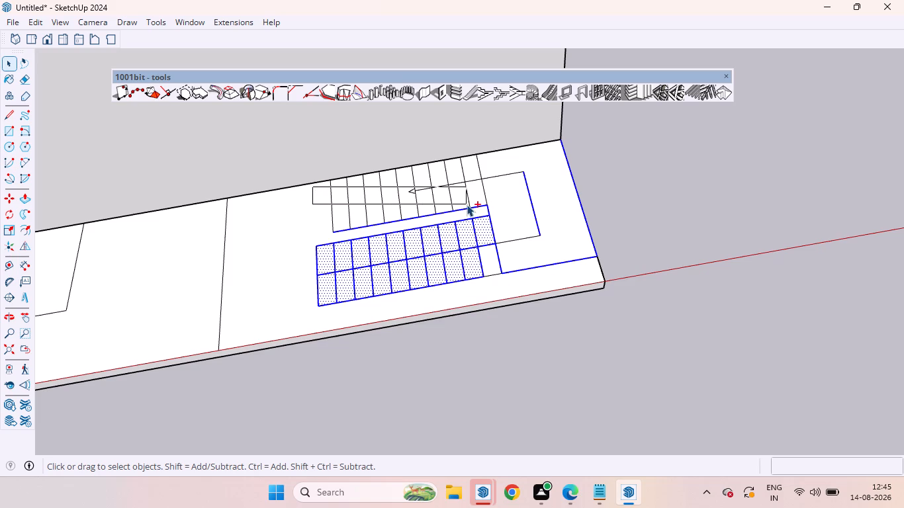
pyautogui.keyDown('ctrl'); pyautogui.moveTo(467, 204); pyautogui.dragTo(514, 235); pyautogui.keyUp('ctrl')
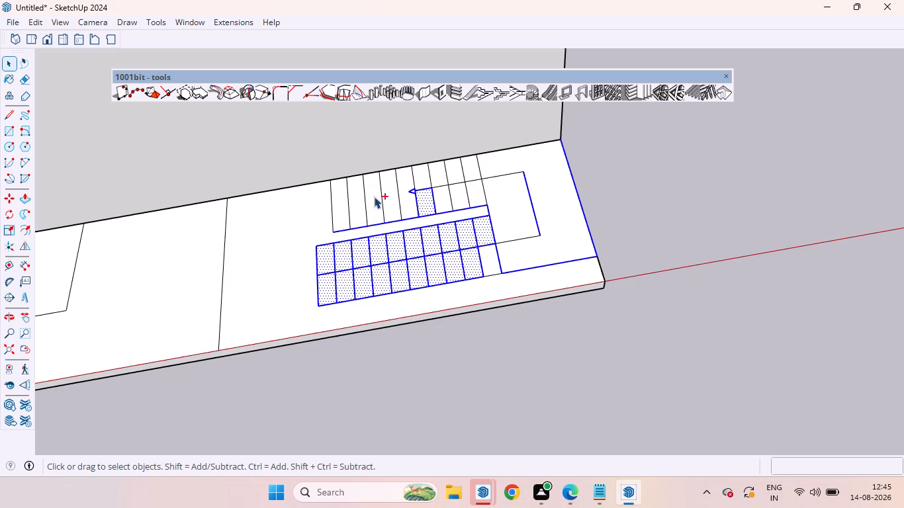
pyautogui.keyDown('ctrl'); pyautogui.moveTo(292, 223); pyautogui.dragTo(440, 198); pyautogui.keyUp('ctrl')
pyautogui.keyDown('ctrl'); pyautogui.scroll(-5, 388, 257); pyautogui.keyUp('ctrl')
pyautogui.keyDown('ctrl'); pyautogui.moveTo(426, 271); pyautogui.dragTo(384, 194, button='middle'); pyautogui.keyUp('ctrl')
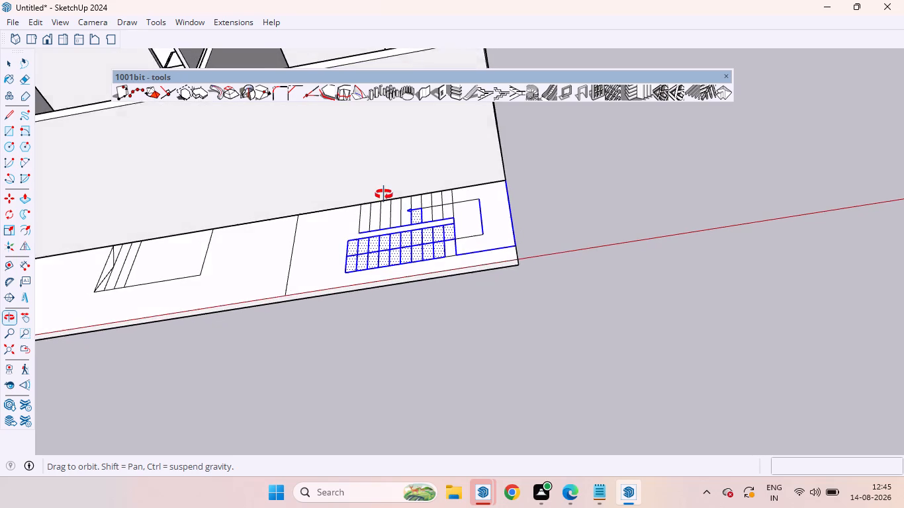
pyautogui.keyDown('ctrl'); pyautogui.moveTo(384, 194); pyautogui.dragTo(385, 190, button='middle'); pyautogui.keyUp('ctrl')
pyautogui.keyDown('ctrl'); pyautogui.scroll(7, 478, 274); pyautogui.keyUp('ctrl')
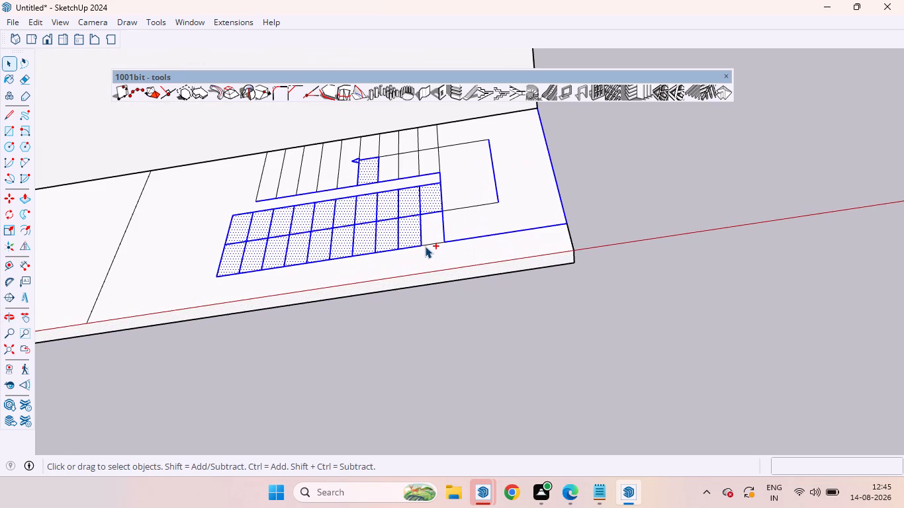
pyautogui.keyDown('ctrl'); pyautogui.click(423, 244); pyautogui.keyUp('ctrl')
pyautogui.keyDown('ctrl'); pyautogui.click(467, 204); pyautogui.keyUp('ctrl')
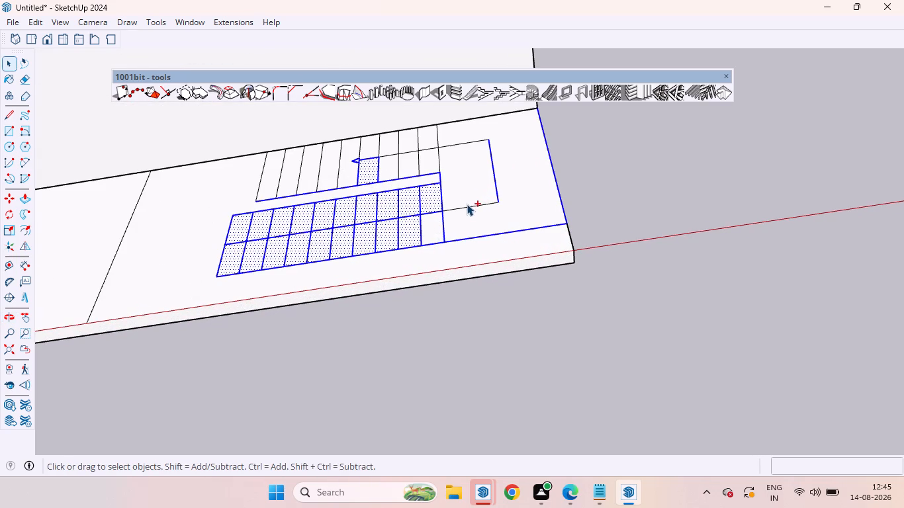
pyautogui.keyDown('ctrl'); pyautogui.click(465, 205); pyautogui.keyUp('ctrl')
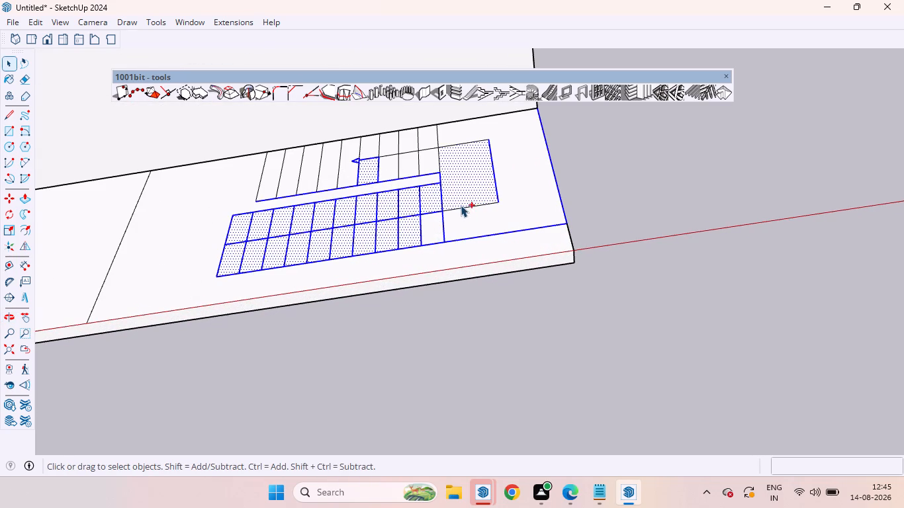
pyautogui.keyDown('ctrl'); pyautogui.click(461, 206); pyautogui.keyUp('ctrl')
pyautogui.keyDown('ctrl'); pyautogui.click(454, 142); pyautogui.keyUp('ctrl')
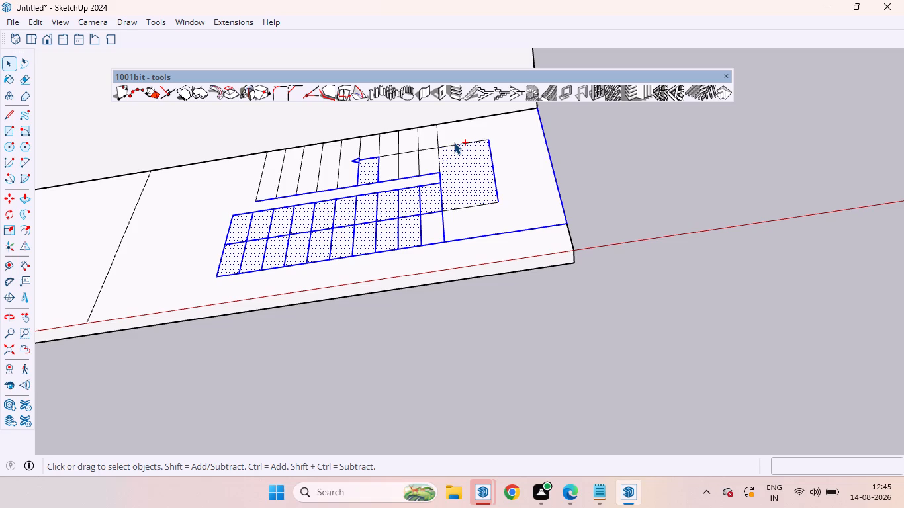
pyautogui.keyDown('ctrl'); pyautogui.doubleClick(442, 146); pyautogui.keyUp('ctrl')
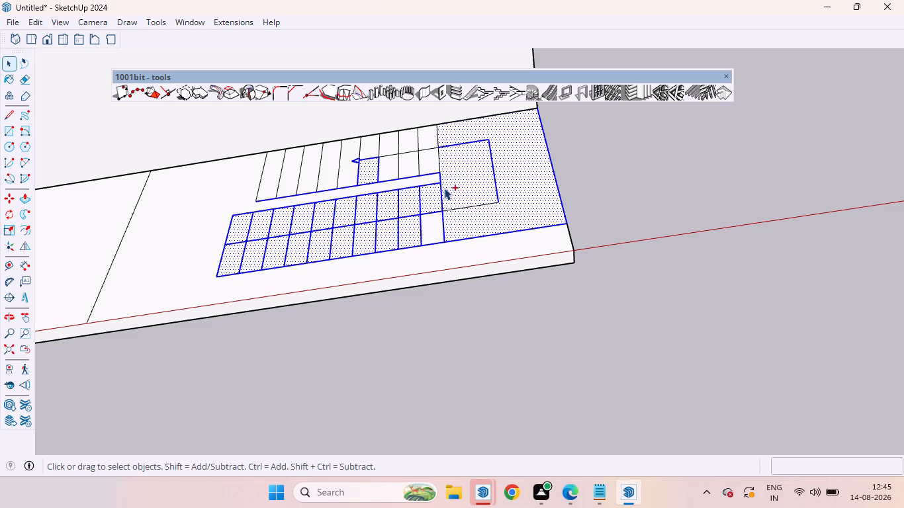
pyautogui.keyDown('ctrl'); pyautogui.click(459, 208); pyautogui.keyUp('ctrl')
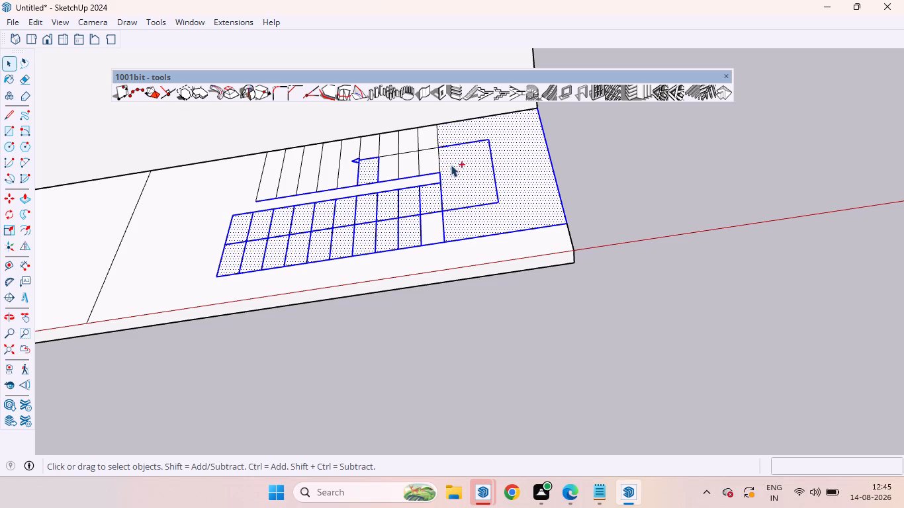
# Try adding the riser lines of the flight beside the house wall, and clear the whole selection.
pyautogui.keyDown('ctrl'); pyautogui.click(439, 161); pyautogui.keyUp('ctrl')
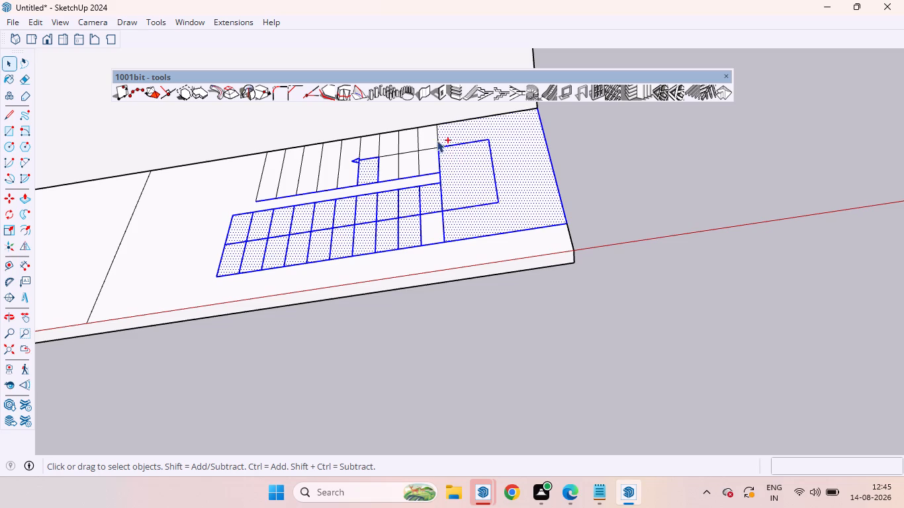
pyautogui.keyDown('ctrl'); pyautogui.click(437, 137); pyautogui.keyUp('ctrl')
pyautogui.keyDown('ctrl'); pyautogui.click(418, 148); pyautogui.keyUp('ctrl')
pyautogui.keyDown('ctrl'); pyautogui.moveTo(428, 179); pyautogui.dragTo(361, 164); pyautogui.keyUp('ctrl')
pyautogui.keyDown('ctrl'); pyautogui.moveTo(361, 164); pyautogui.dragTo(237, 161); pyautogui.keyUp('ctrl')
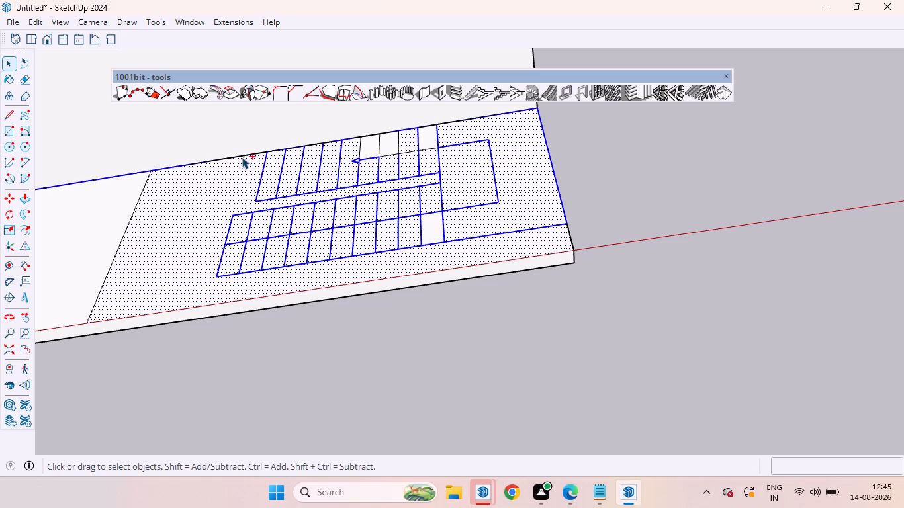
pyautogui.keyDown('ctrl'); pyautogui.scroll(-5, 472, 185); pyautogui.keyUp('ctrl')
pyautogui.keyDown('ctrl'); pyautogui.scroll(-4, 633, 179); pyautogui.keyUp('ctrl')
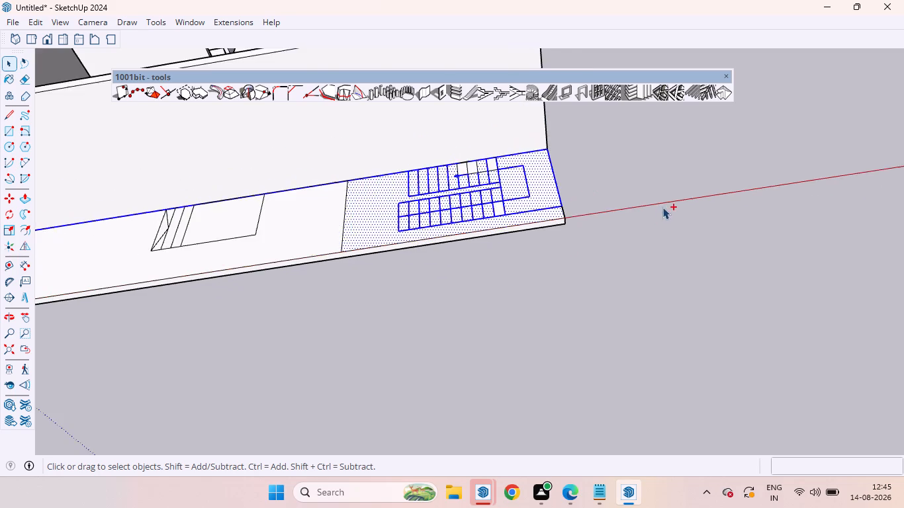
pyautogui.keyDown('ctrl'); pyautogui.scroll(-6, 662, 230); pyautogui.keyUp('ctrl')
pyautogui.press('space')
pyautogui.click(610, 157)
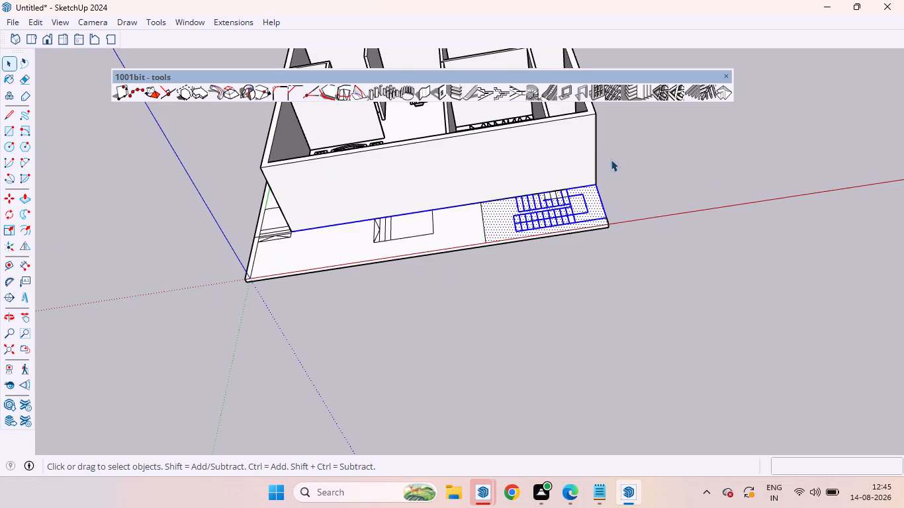
# Select the first two riser lines of the flight beside the house wall and the edges closing its first two treads.
pyautogui.scroll(-6, 559, 159)
pyautogui.moveTo(542, 222); pyautogui.dragTo(555, 367, button='middle')
pyautogui.scroll(7, 549, 261)
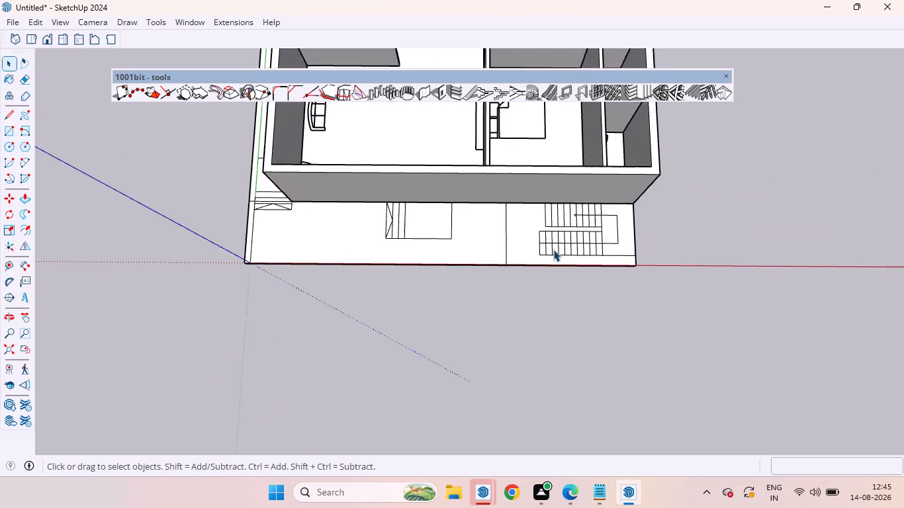
pyautogui.scroll(11, 553, 249)
pyautogui.scroll(-3, 629, 184)
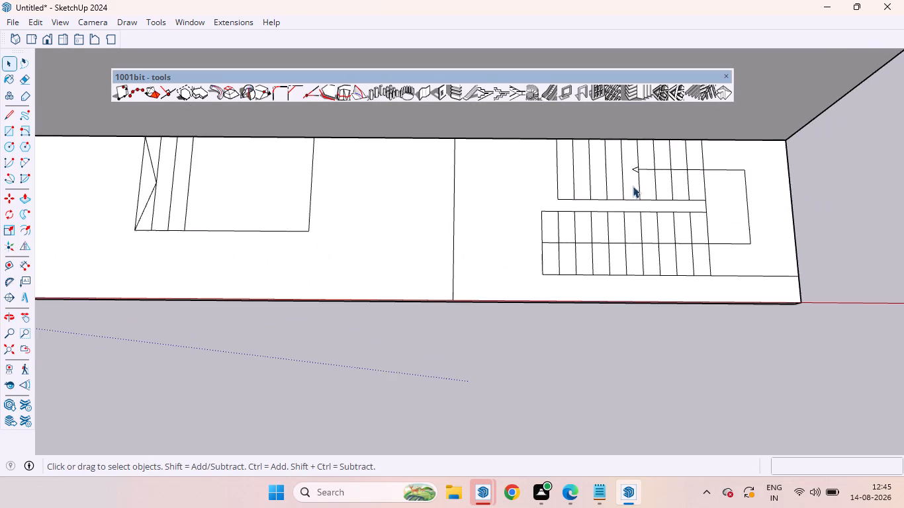
pyautogui.scroll(3, 645, 200)
pyautogui.keyDown('ctrl'); pyautogui.scroll(6, 540, 192); pyautogui.keyUp('ctrl')
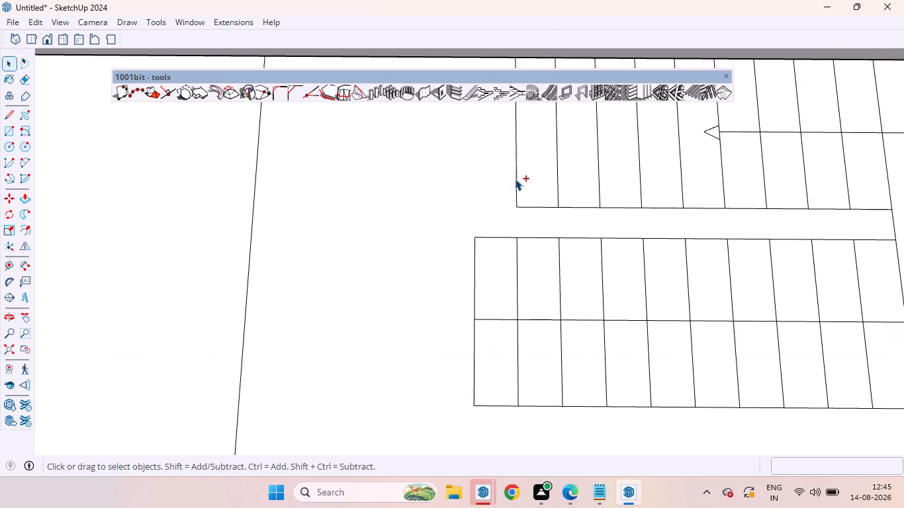
pyautogui.keyDown('ctrl'); pyautogui.click(517, 179); pyautogui.keyUp('ctrl')
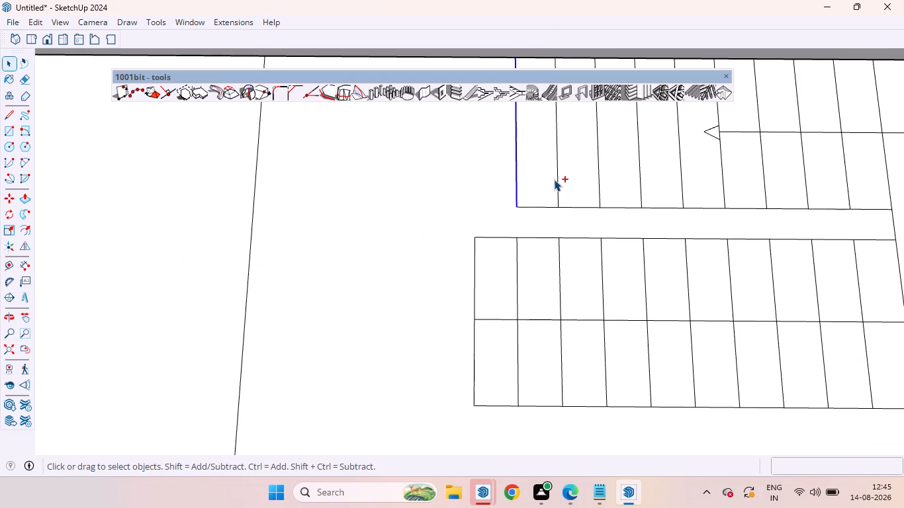
pyautogui.keyDown('ctrl'); pyautogui.click(555, 183); pyautogui.keyUp('ctrl')
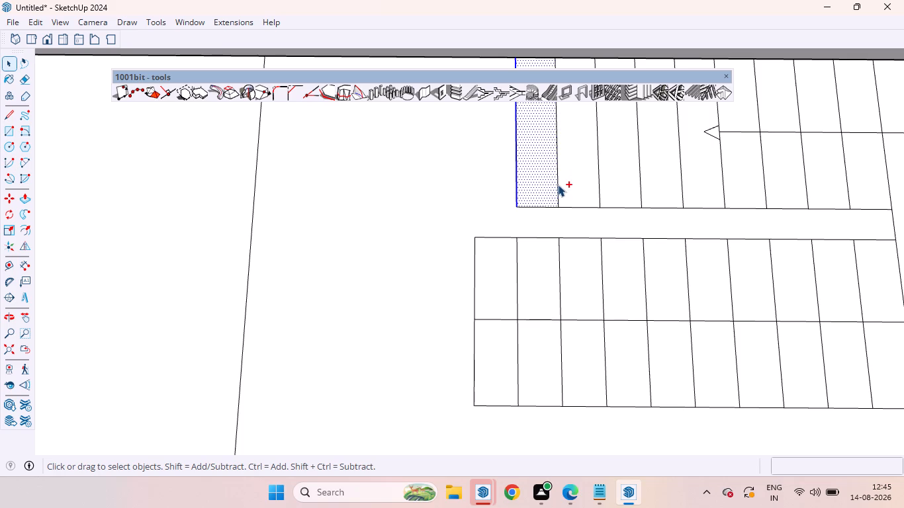
pyautogui.keyDown('ctrl'); pyautogui.click(558, 185); pyautogui.keyUp('ctrl')
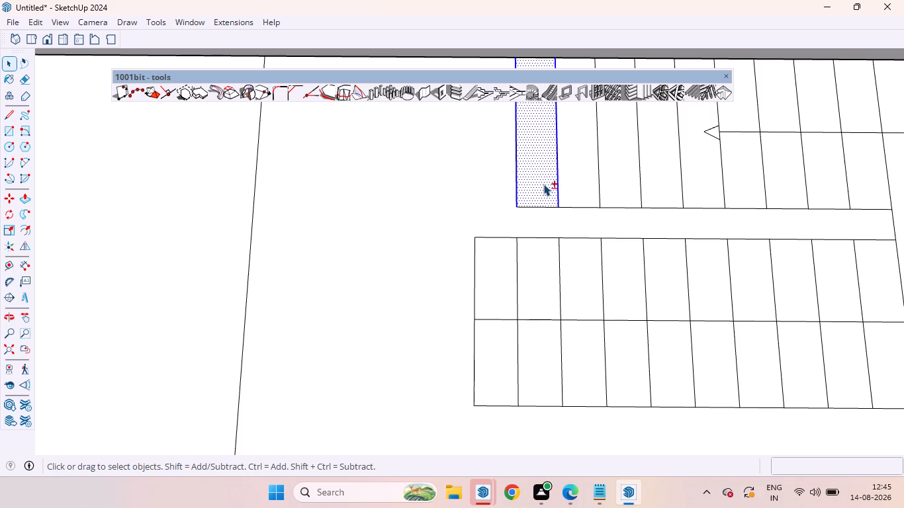
pyautogui.keyDown('shift'); pyautogui.click(543, 184); pyautogui.keyUp('shift')
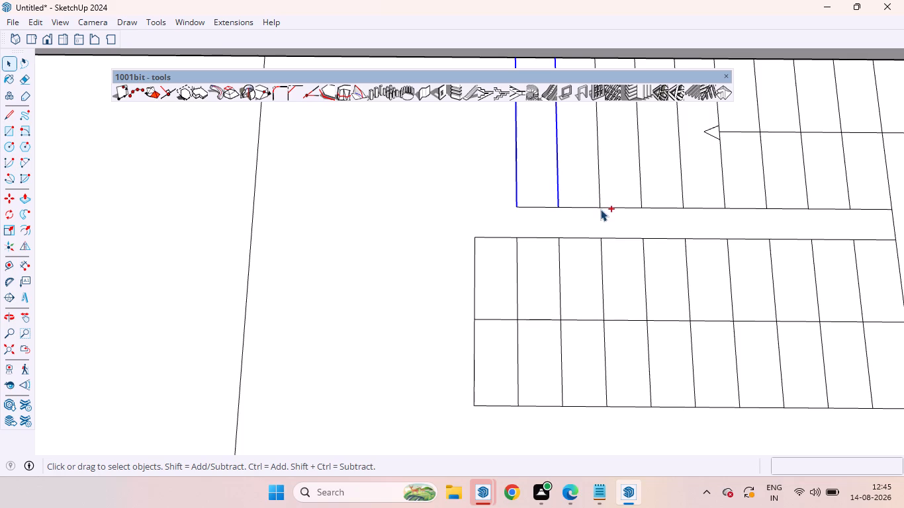
pyautogui.keyDown('ctrl'); pyautogui.click(578, 207); pyautogui.keyUp('ctrl')
pyautogui.keyDown('ctrl'); pyautogui.click(531, 205); pyautogui.keyUp('ctrl')
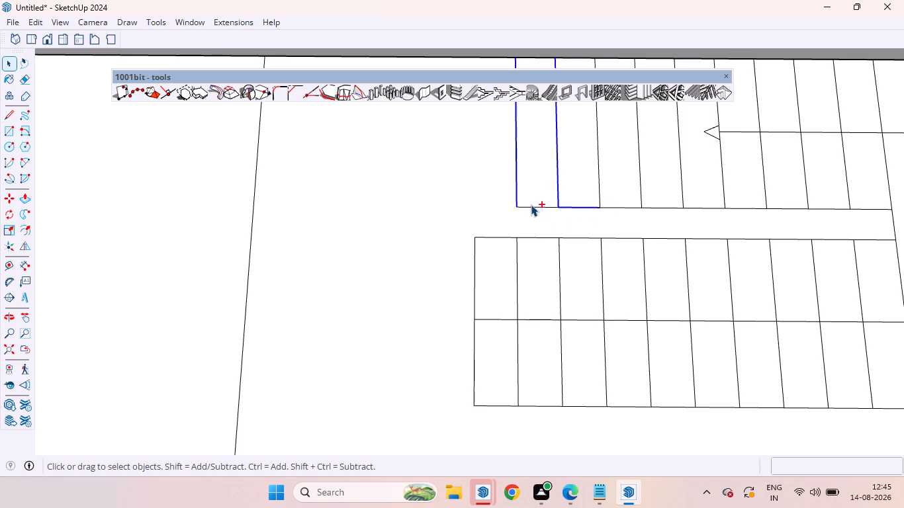
pyautogui.keyDown('ctrl'); pyautogui.click(533, 209); pyautogui.keyUp('ctrl')
pyautogui.keyDown('ctrl'); pyautogui.click(531, 204); pyautogui.keyUp('ctrl')
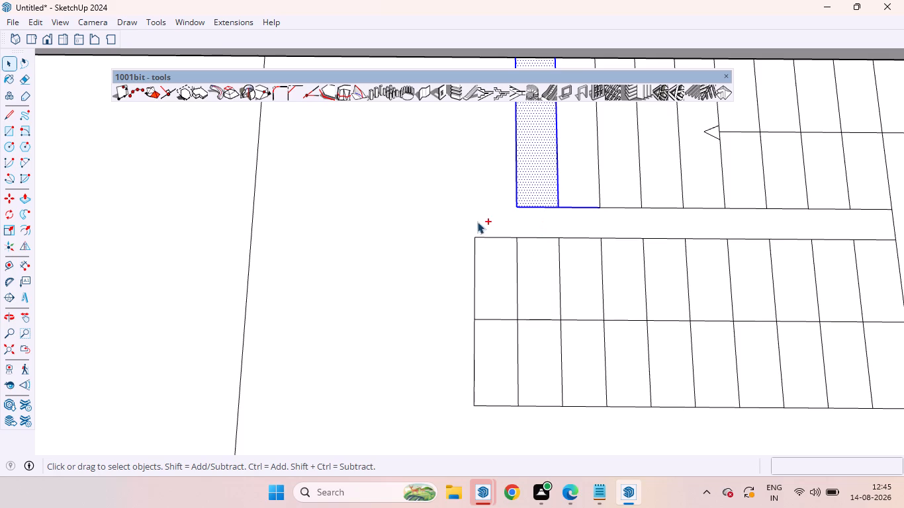
# Add the whole outer flight, the walking-line loop on the landing and its direction arrow to the selection.
pyautogui.keyDown('ctrl'); pyautogui.moveTo(465, 215); pyautogui.dragTo(887, 429); pyautogui.keyUp('ctrl')
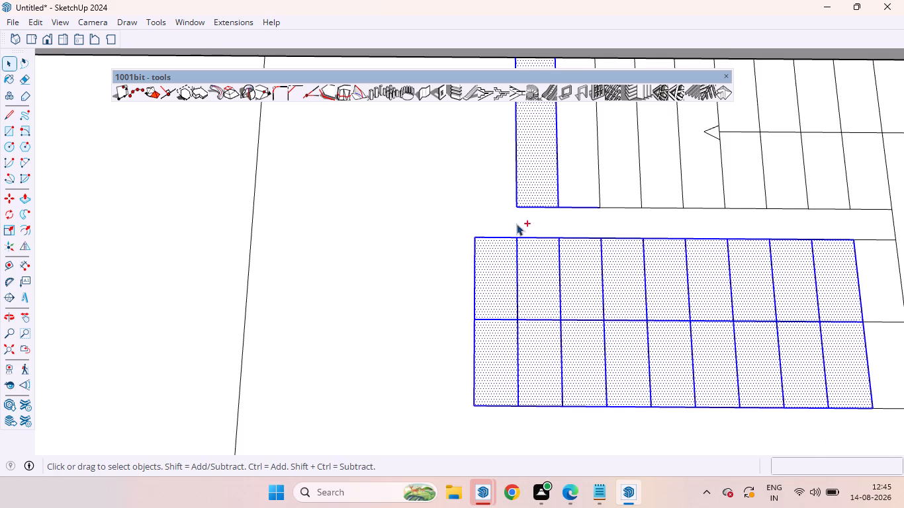
pyautogui.keyDown('ctrl'); pyautogui.scroll(-6, 540, 226); pyautogui.keyUp('ctrl')
pyautogui.keyDown('ctrl'); pyautogui.moveTo(490, 139); pyautogui.dragTo(637, 230); pyautogui.keyUp('ctrl')
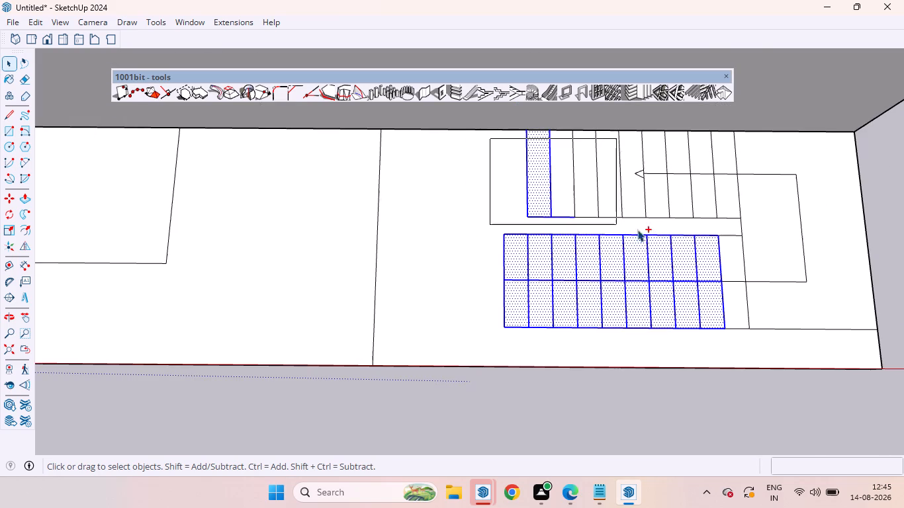
pyautogui.keyDown('ctrl'); pyautogui.moveTo(637, 230); pyautogui.dragTo(841, 288); pyautogui.keyUp('ctrl')
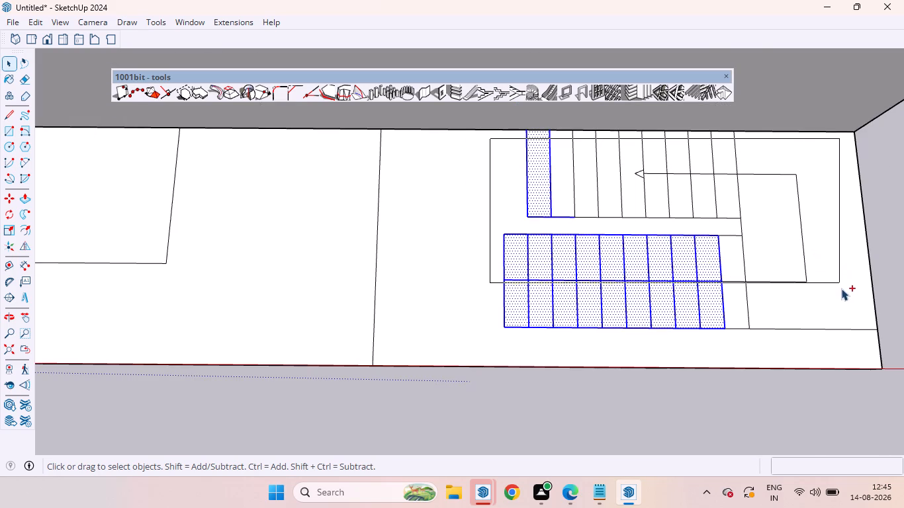
pyautogui.keyDown('ctrl'); pyautogui.moveTo(841, 288); pyautogui.dragTo(848, 337); pyautogui.keyUp('ctrl')
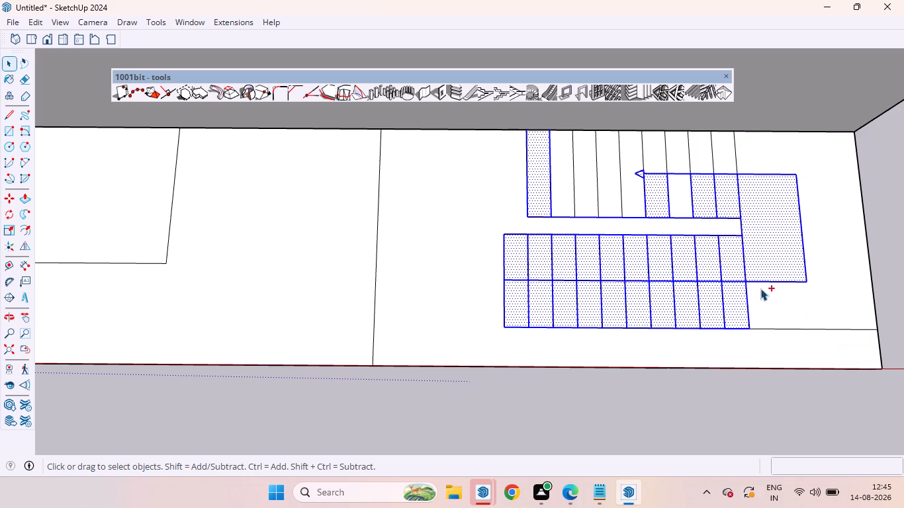
# Add the remaining riser lines of the flight beside the house wall to the selection.
pyautogui.keyDown('ctrl'); pyautogui.moveTo(510, 148); pyautogui.dragTo(772, 239); pyautogui.keyUp('ctrl')
pyautogui.keyDown('ctrl'); pyautogui.click(619, 174); pyautogui.keyUp('ctrl')
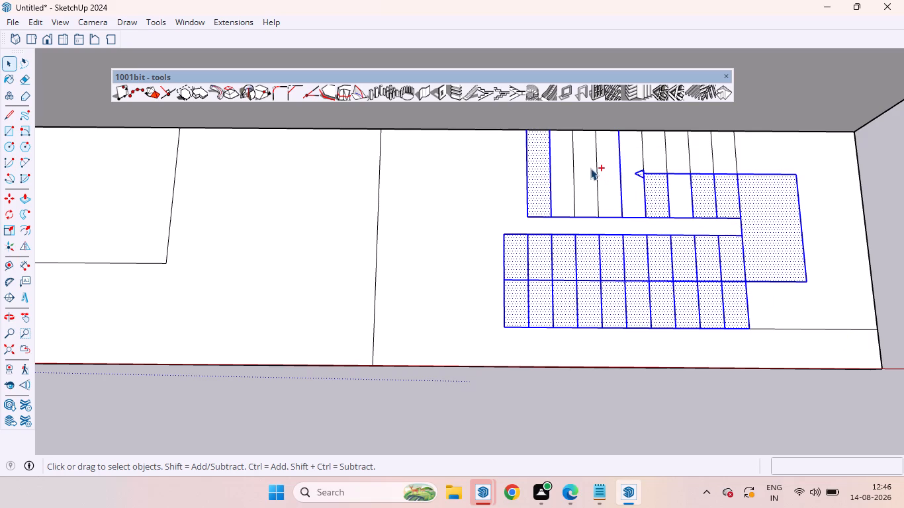
pyautogui.keyDown('ctrl'); pyautogui.click(598, 173); pyautogui.keyUp('ctrl')
pyautogui.keyDown('ctrl'); pyautogui.click(573, 181); pyautogui.keyUp('ctrl')
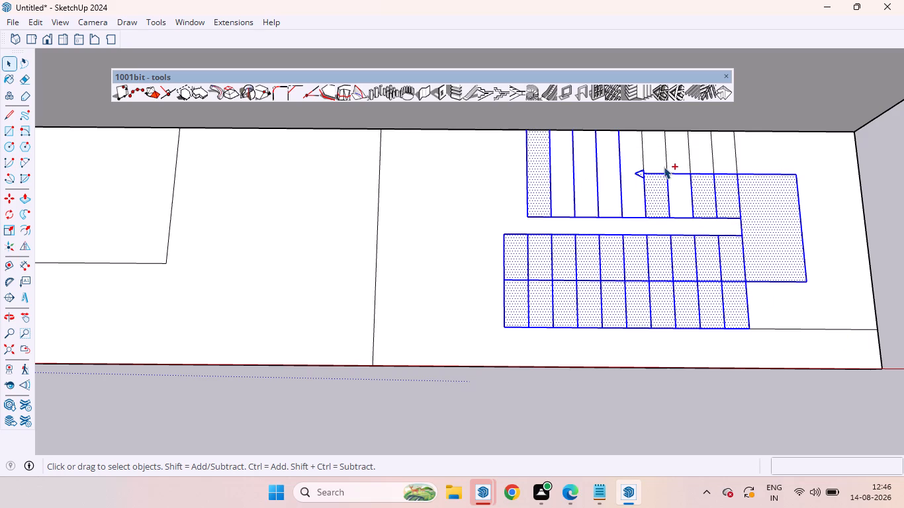
pyautogui.keyDown('ctrl'); pyautogui.click(642, 157); pyautogui.keyUp('ctrl')
pyautogui.keyDown('ctrl'); pyautogui.click(664, 157); pyautogui.keyUp('ctrl')
pyautogui.keyDown('ctrl'); pyautogui.click(690, 157); pyautogui.keyUp('ctrl')
pyautogui.keyDown('ctrl'); pyautogui.click(712, 157); pyautogui.keyUp('ctrl')
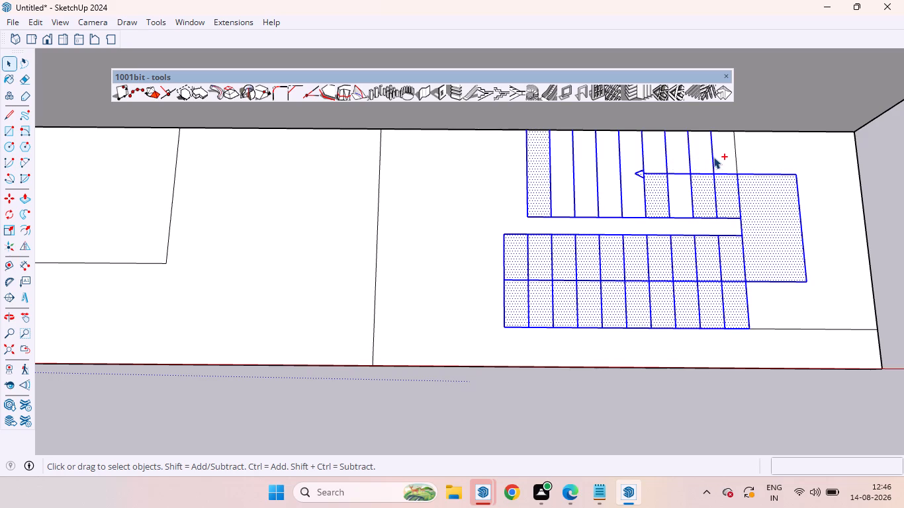
pyautogui.keyDown('ctrl'); pyautogui.click(737, 157); pyautogui.keyUp('ctrl')
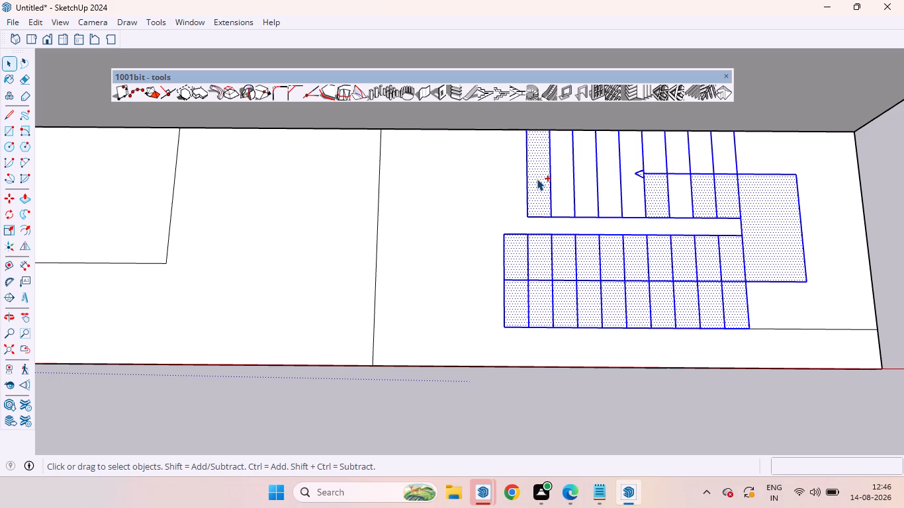
# Remove the tread faces of the flight beside the wall and the landing face from the selection, keeping the edges.
pyautogui.keyDown('shift'); pyautogui.click(541, 171); pyautogui.keyUp('shift')
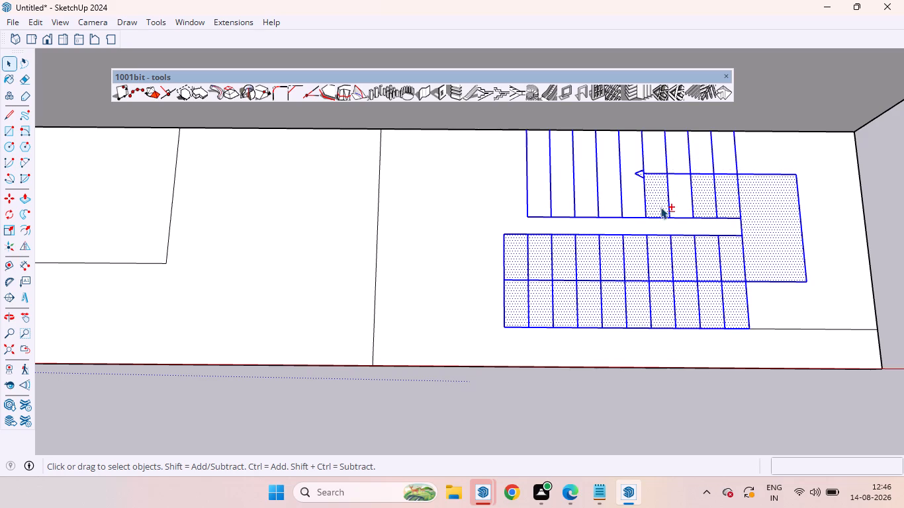
pyautogui.keyDown('shift'); pyautogui.click(655, 201); pyautogui.keyUp('shift')
pyautogui.keyDown('shift'); pyautogui.click(705, 194); pyautogui.keyUp('shift')
pyautogui.keyDown('shift'); pyautogui.click(725, 194); pyautogui.keyUp('shift')
pyautogui.keyDown('shift'); pyautogui.click(773, 202); pyautogui.keyUp('shift')
# Remove the outer flight's tread faces between its inner edge and the walking line from the selection.
pyautogui.keyDown('shift'); pyautogui.click(727, 263); pyautogui.keyUp('shift')
pyautogui.keyDown('shift'); pyautogui.click(707, 257); pyautogui.keyUp('shift')
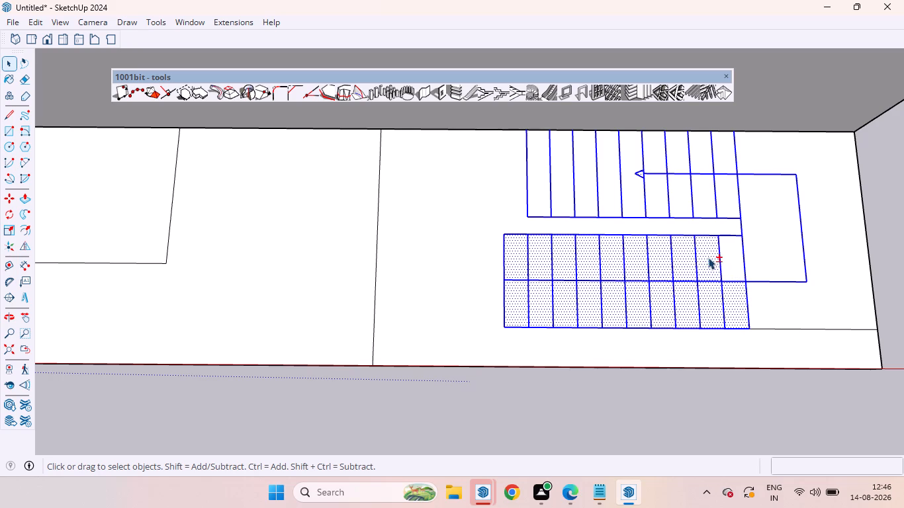
pyautogui.keyDown('shift'); pyautogui.click(680, 253); pyautogui.keyUp('shift')
pyautogui.keyDown('shift'); pyautogui.click(660, 253); pyautogui.keyUp('shift')
pyautogui.keyDown('shift'); pyautogui.click(635, 249); pyautogui.keyUp('shift')
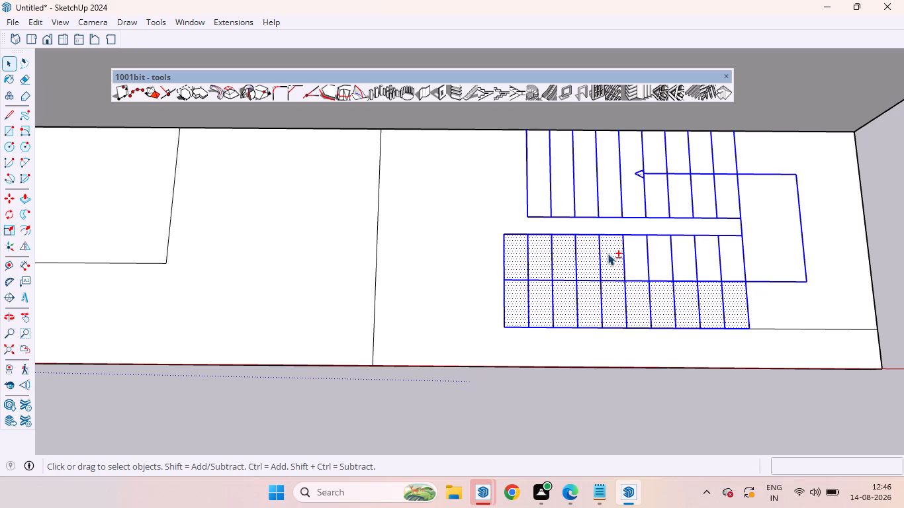
pyautogui.keyDown('shift'); pyautogui.click(608, 253); pyautogui.keyUp('shift')
pyautogui.keyDown('shift'); pyautogui.click(585, 249); pyautogui.keyUp('shift')
pyautogui.keyDown('shift'); pyautogui.click(564, 251); pyautogui.keyUp('shift')
pyautogui.keyDown('shift'); pyautogui.click(541, 249); pyautogui.keyUp('shift')
pyautogui.keyDown('shift'); pyautogui.click(515, 251); pyautogui.keyUp('shift')
# Remove the outer flight's tread faces between the walking line and its outer edge from the selection.
pyautogui.keyDown('shift'); pyautogui.click(517, 292); pyautogui.keyUp('shift')
pyautogui.keyDown('shift'); pyautogui.click(543, 300); pyautogui.keyUp('shift')
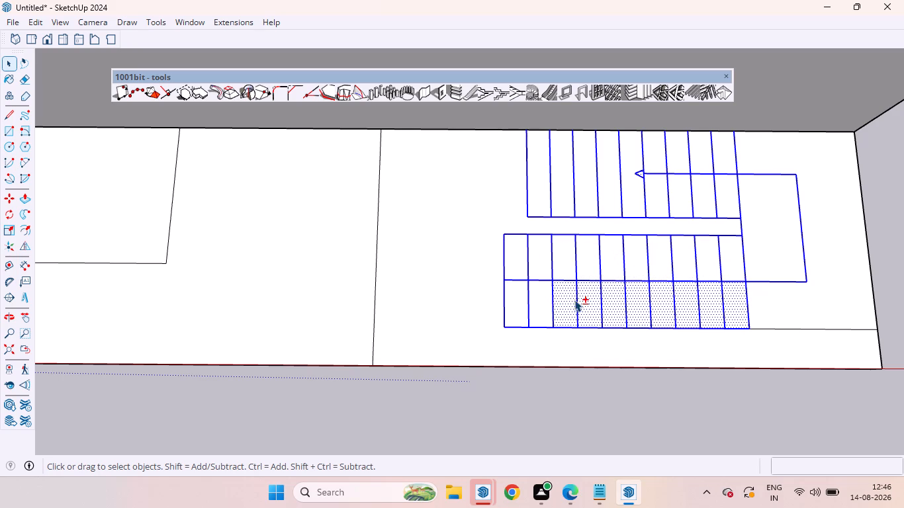
pyautogui.keyDown('shift'); pyautogui.click(570, 299); pyautogui.keyUp('shift')
pyautogui.keyDown('shift'); pyautogui.click(592, 298); pyautogui.keyUp('shift')
pyautogui.keyDown('shift'); pyautogui.click(617, 301); pyautogui.keyUp('shift')
pyautogui.keyDown('shift'); pyautogui.click(635, 301); pyautogui.keyUp('shift')
pyautogui.keyDown('shift'); pyautogui.click(668, 299); pyautogui.keyUp('shift')
pyautogui.keyDown('shift'); pyautogui.click(680, 298); pyautogui.keyUp('shift')
pyautogui.keyDown('shift'); pyautogui.click(716, 300); pyautogui.keyUp('shift')
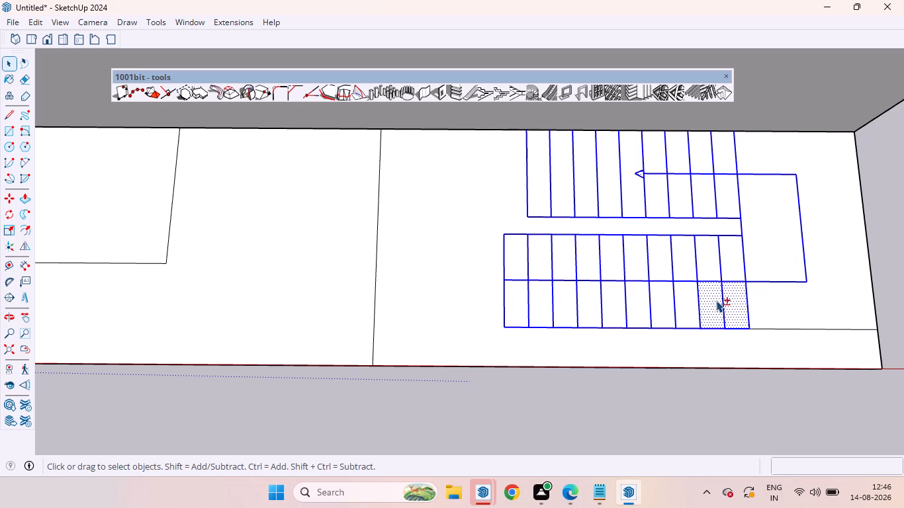
pyautogui.keyDown('shift'); pyautogui.click(731, 300); pyautogui.keyUp('shift')
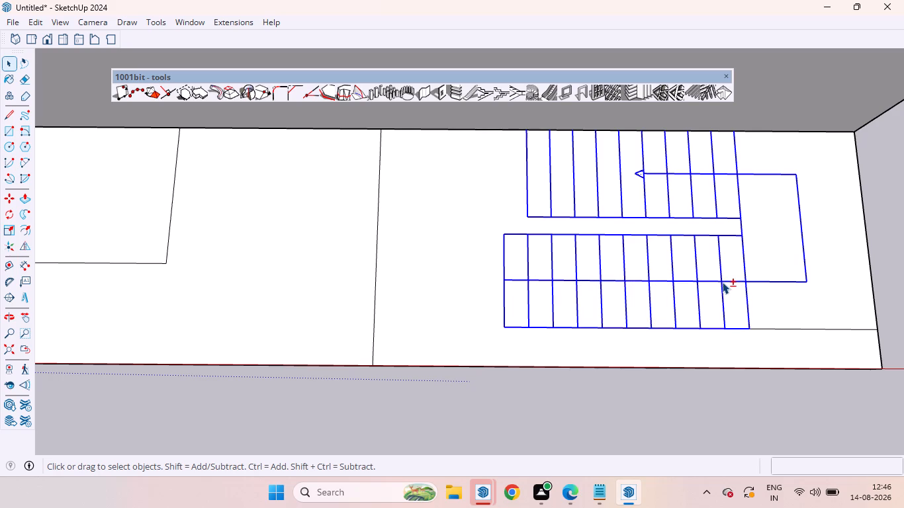
# Make a group from the selected staircase linework.
pyautogui.rightClick(721, 280)
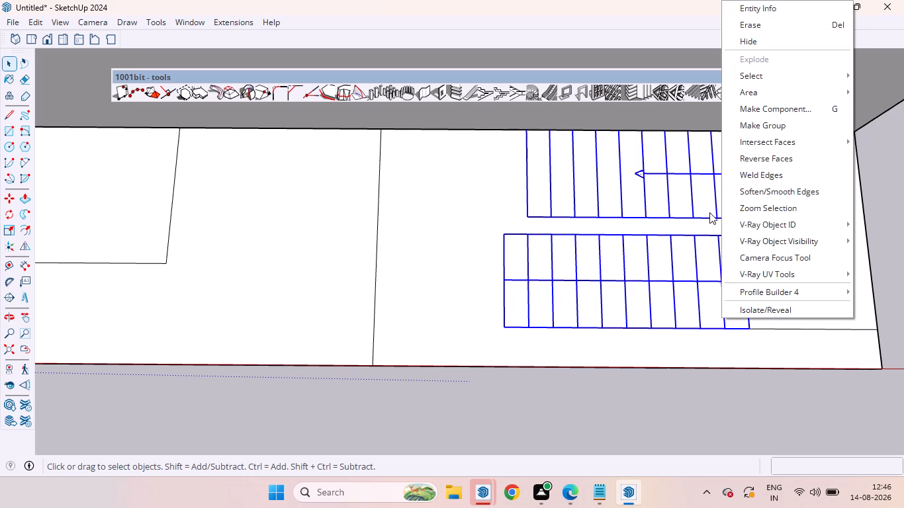
pyautogui.click(748, 127)
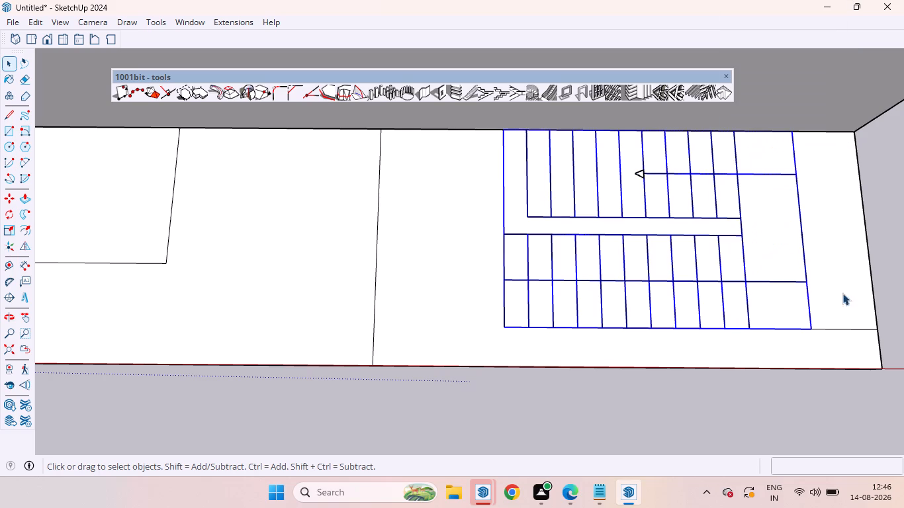
# Examine the grouped staircase by test-selecting edges and faces around the landing and the outer flight's last tread.
pyautogui.scroll(-7, 486, 202)
pyautogui.click(748, 241)
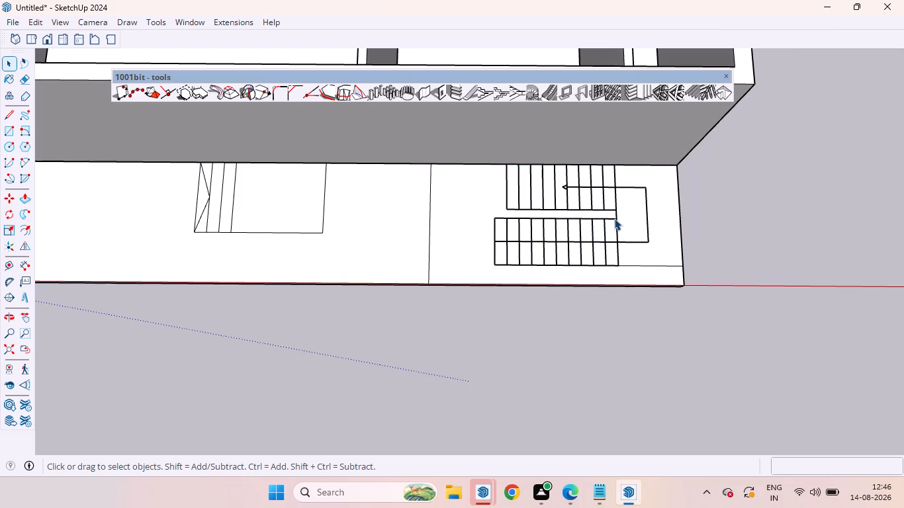
pyautogui.click(614, 218)
pyautogui.click(617, 220)
pyautogui.click(615, 221)
pyautogui.scroll(3, 615, 226)
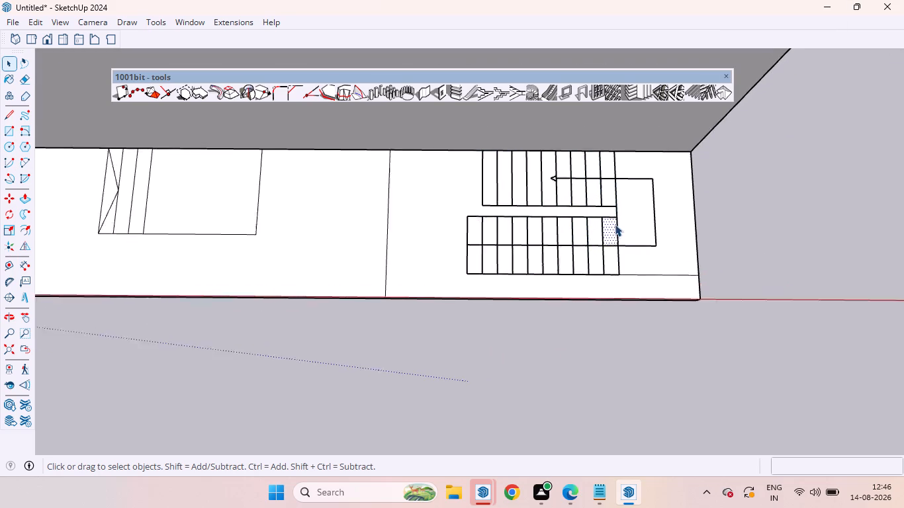
pyautogui.scroll(2, 615, 224)
pyautogui.click(771, 232)
pyautogui.scroll(5, 671, 228)
pyautogui.click(670, 228)
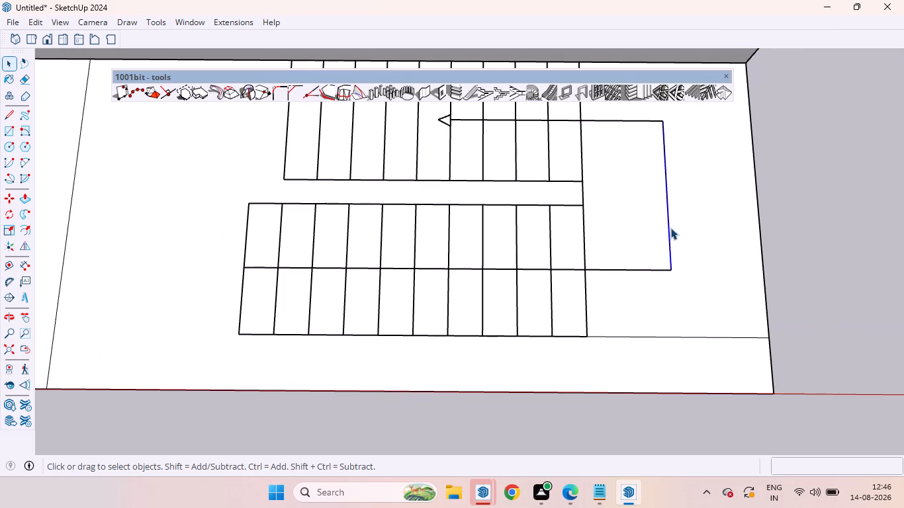
pyautogui.doubleClick(670, 228)
pyautogui.click(797, 224)
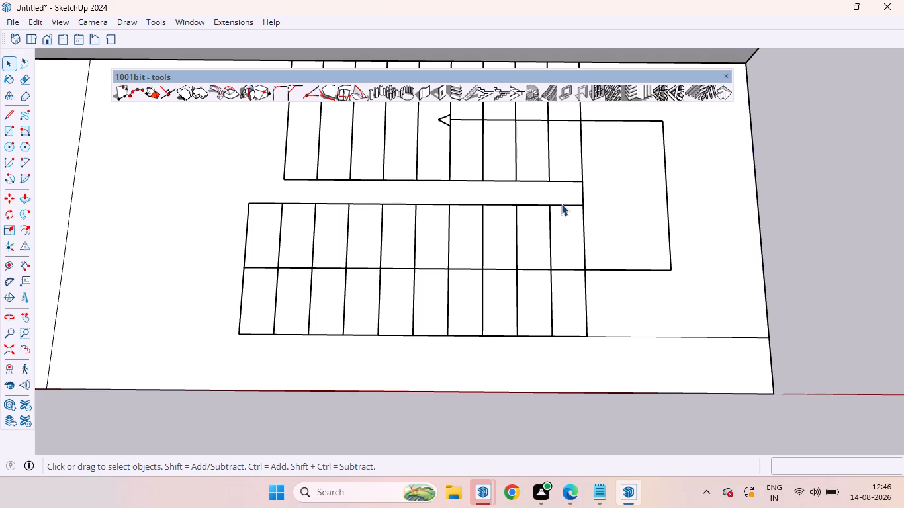
pyautogui.click(582, 204)
pyautogui.doubleClick(582, 204)
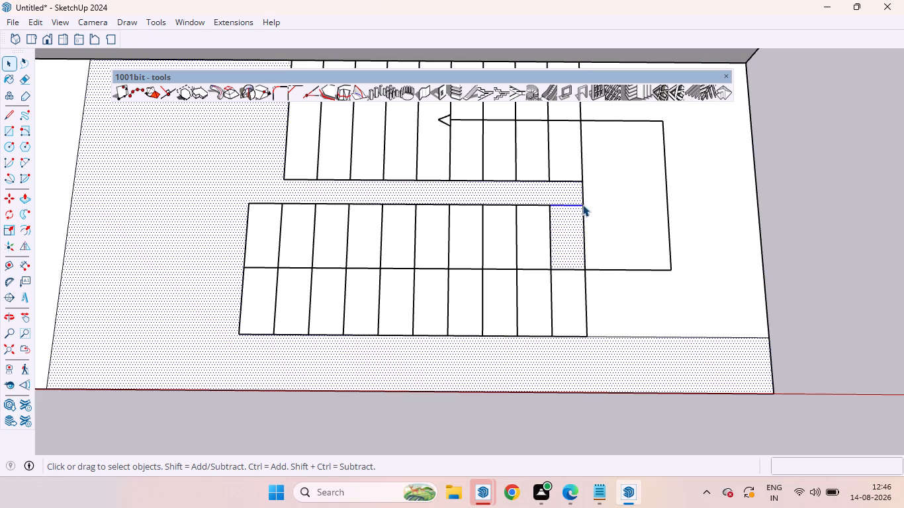
pyautogui.click(892, 232)
pyautogui.scroll(-8, 551, 189)
pyautogui.scroll(-7, 457, 187)
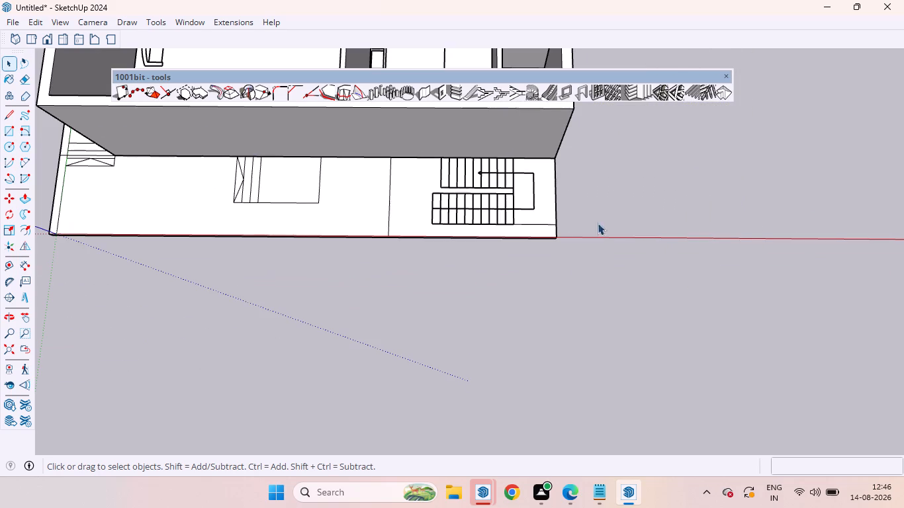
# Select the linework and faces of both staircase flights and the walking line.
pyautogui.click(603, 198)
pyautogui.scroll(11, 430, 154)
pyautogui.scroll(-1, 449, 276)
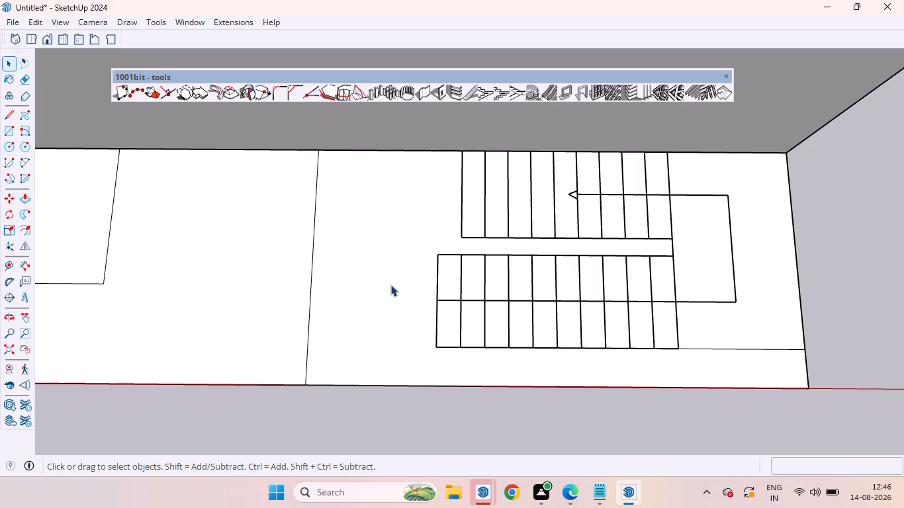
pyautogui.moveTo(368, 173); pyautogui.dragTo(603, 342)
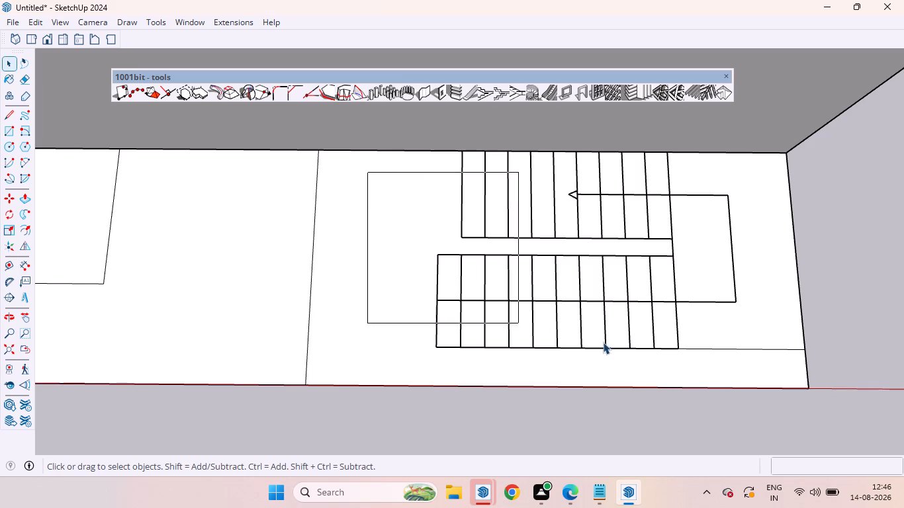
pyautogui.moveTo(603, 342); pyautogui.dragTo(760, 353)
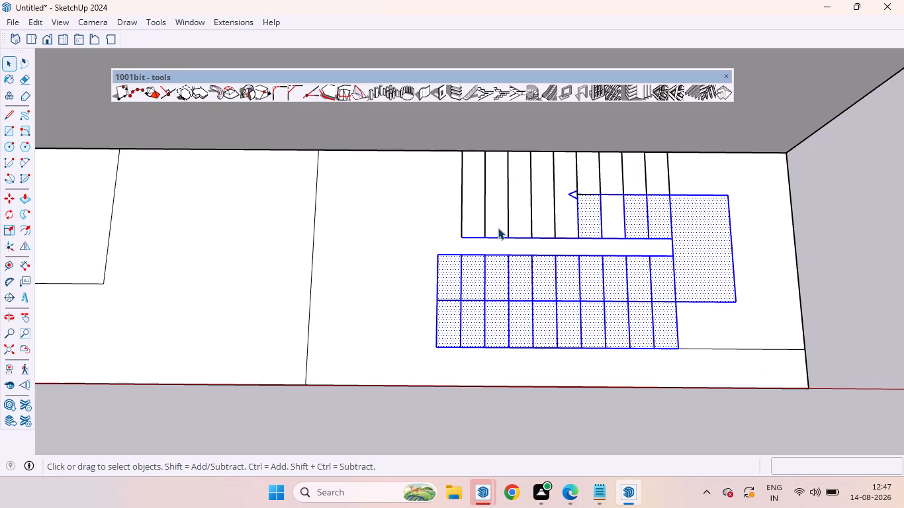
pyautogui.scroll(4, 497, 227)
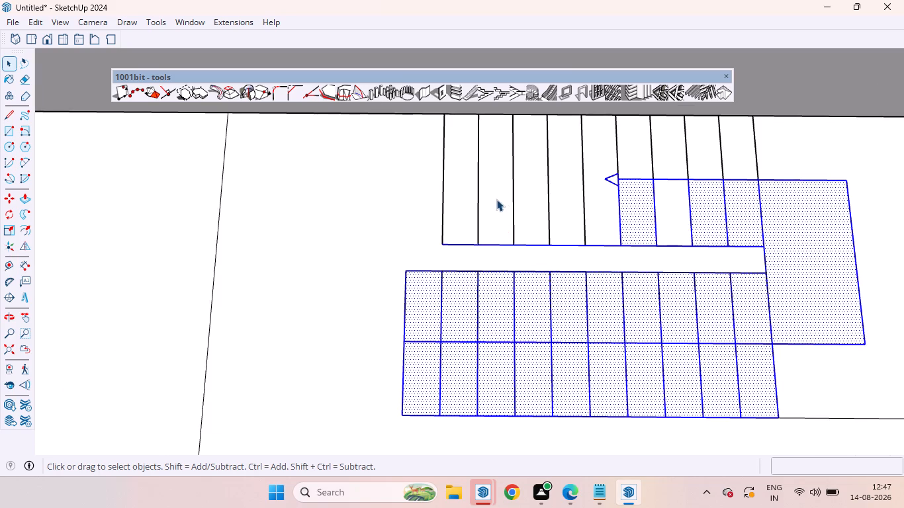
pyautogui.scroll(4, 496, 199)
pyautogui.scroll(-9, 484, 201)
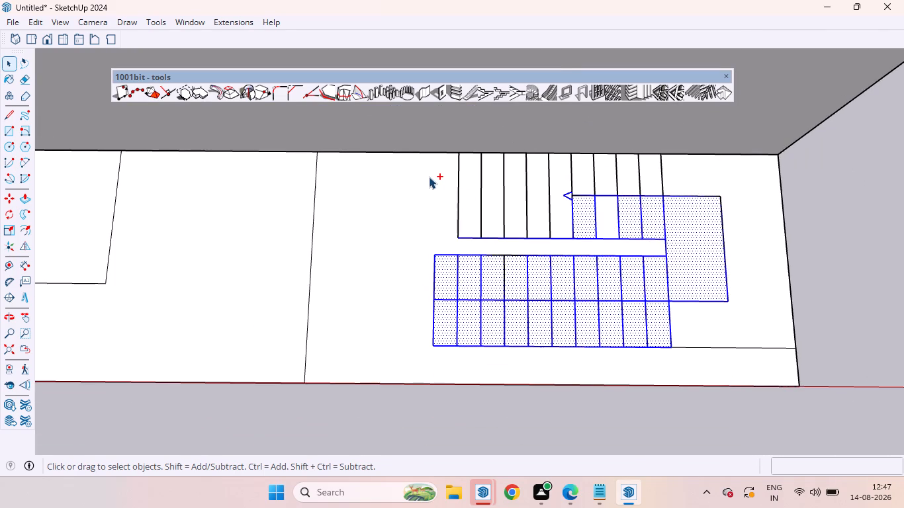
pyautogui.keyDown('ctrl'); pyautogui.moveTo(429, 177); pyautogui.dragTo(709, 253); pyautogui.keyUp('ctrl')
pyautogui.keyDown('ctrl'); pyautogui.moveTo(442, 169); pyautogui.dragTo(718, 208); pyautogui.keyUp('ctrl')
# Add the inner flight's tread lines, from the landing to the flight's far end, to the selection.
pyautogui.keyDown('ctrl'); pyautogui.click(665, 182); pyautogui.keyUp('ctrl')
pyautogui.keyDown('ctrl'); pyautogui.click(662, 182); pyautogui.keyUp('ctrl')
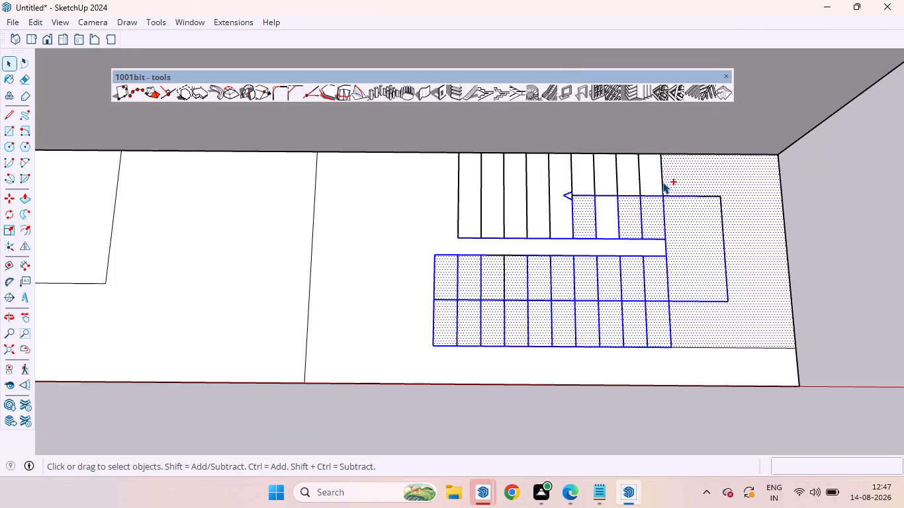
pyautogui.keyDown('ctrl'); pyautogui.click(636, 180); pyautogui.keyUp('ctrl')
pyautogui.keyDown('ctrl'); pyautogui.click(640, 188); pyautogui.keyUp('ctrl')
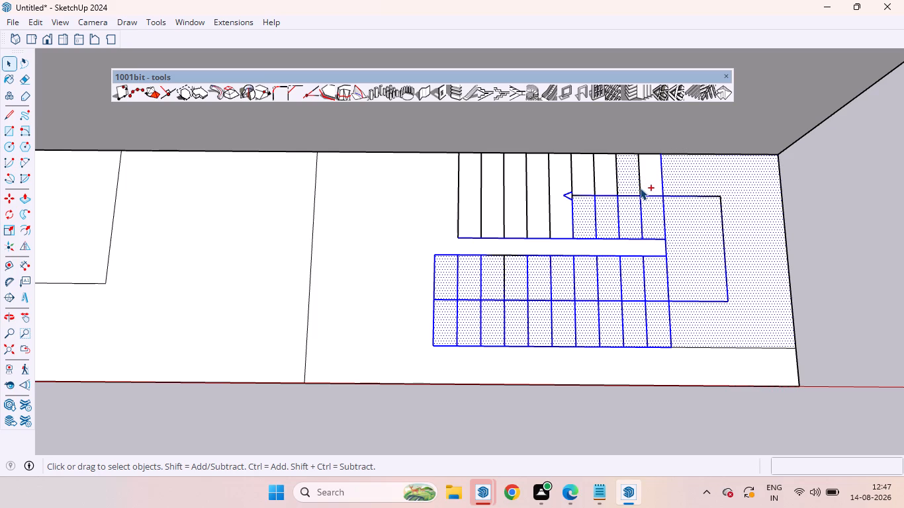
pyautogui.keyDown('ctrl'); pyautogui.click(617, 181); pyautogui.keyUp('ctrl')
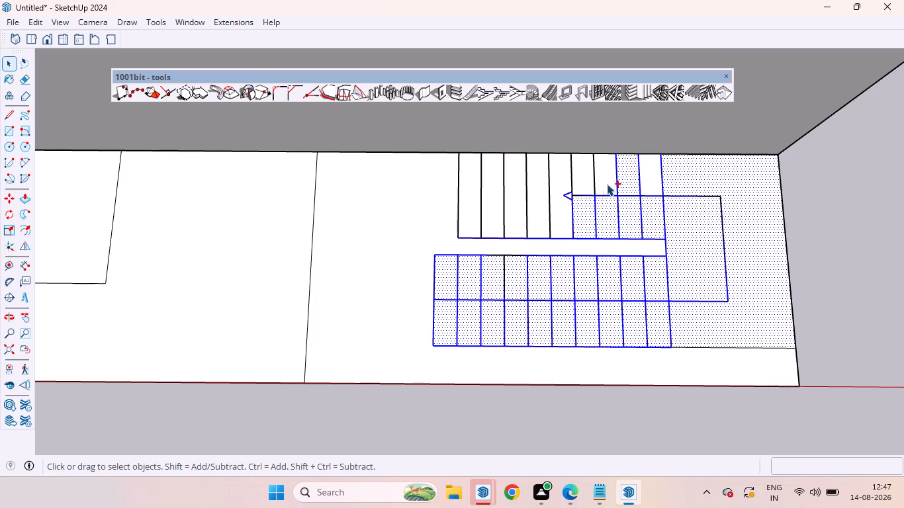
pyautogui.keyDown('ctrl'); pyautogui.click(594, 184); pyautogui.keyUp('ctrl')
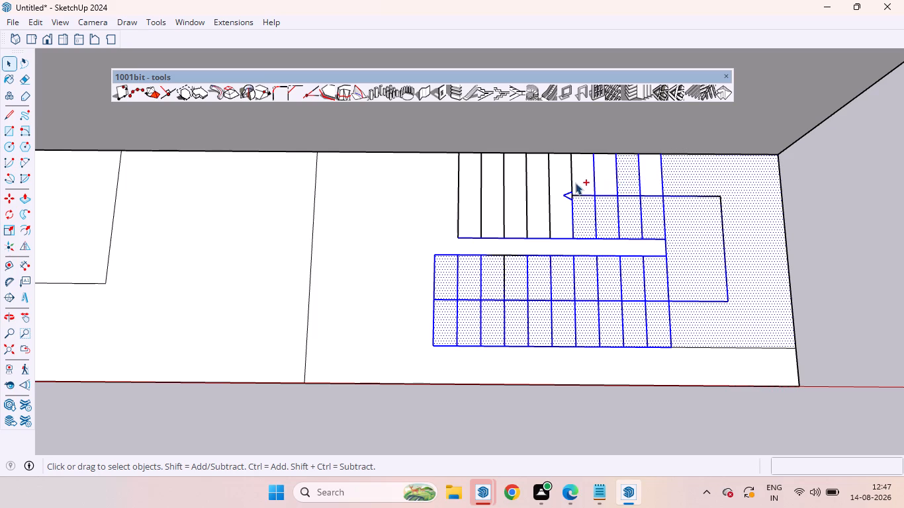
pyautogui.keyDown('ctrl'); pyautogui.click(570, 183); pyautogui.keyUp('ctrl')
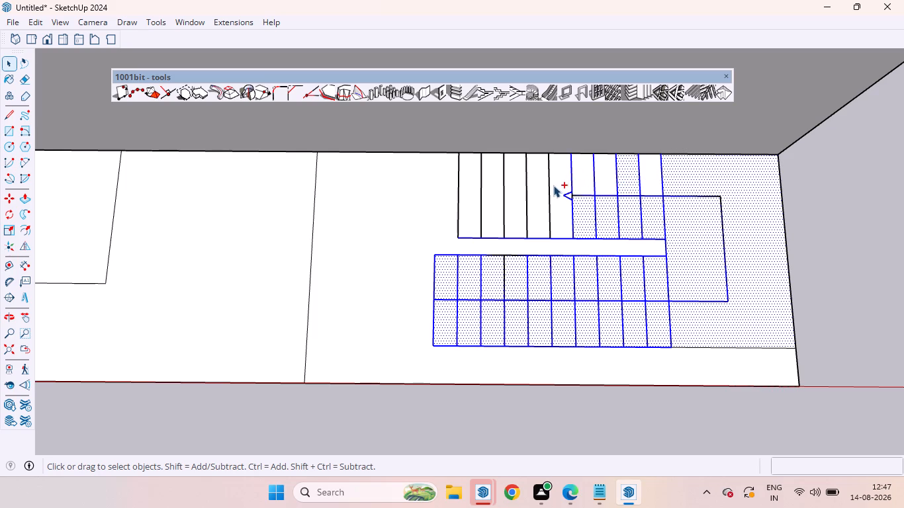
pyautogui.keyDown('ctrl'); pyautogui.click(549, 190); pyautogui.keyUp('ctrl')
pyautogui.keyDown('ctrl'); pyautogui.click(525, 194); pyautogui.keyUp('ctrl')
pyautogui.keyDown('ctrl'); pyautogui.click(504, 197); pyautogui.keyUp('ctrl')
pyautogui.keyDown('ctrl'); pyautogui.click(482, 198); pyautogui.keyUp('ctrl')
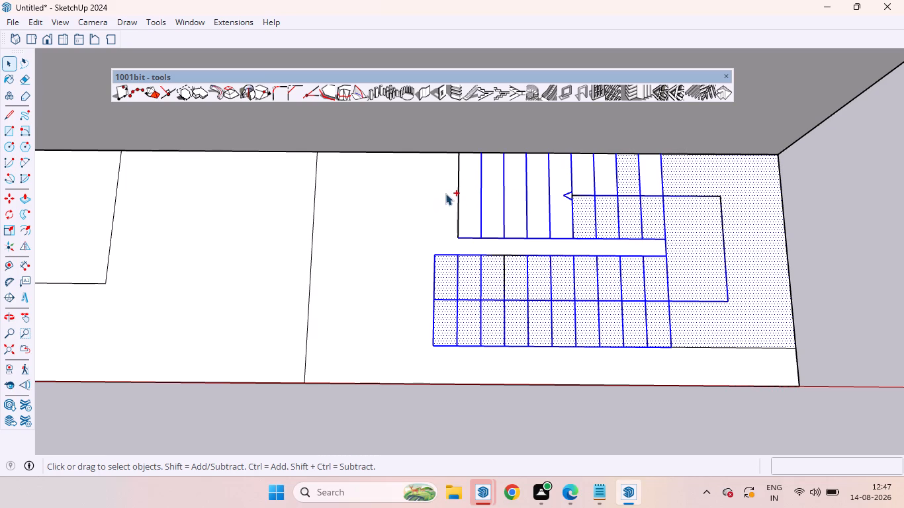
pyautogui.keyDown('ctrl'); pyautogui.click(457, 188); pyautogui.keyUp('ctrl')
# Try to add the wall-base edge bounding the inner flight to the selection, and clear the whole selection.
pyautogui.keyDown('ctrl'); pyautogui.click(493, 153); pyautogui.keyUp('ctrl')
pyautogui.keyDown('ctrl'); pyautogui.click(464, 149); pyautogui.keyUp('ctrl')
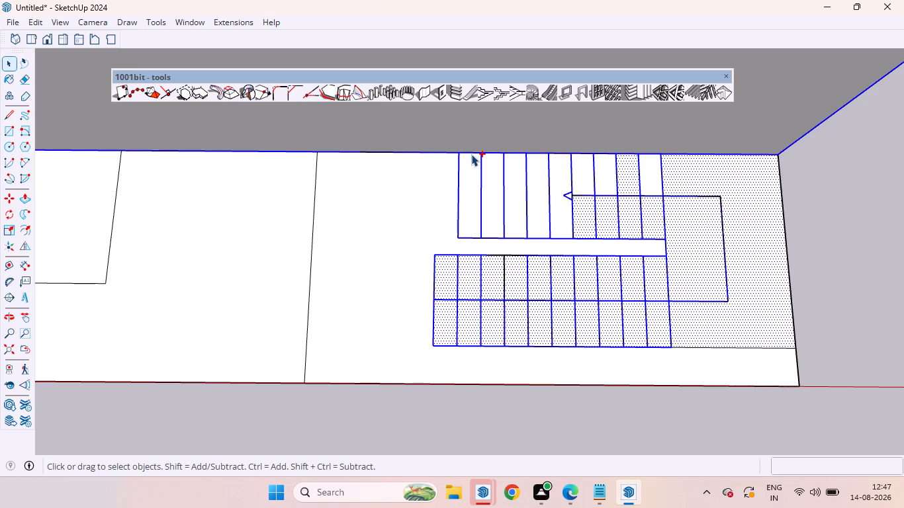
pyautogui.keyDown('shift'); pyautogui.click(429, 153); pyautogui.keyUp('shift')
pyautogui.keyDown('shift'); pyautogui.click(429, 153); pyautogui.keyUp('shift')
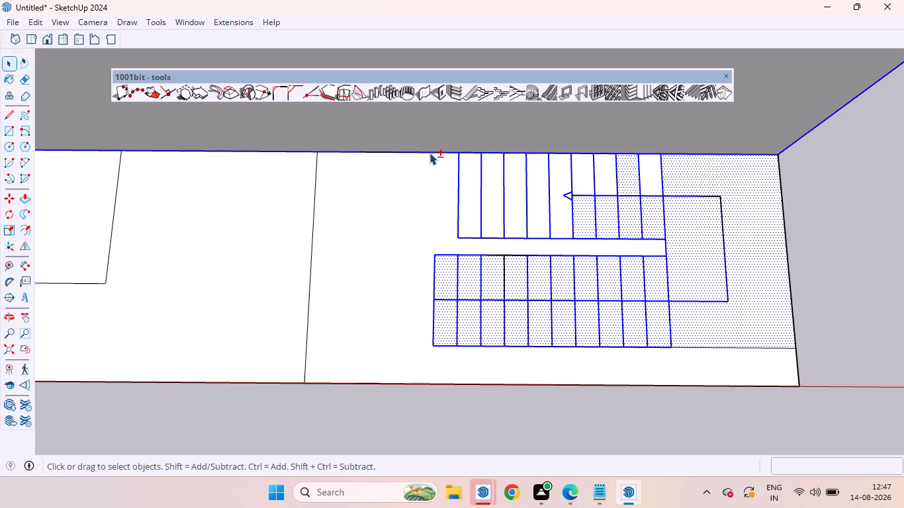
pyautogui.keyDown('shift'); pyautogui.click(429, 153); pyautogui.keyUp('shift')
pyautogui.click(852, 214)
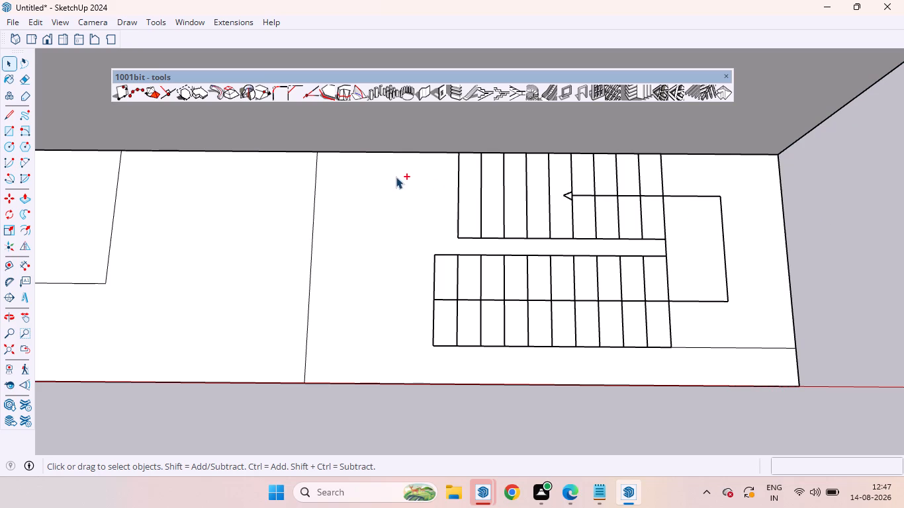
# Select the staircase linework again, including the inner flight's five tread lines between the arrowhead and the landing.
pyautogui.keyDown('ctrl'); pyautogui.moveTo(396, 177); pyautogui.dragTo(780, 358); pyautogui.keyUp('ctrl')
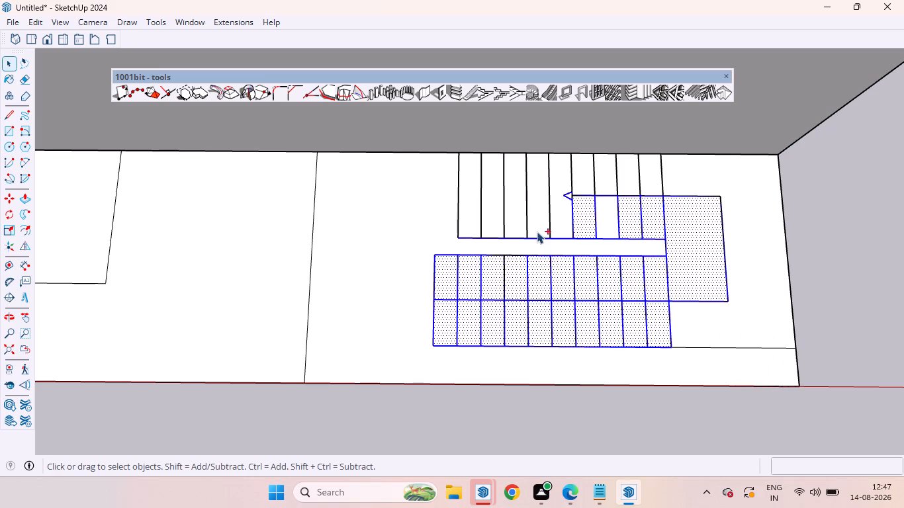
pyautogui.keyDown('ctrl'); pyautogui.moveTo(433, 177); pyautogui.dragTo(750, 222); pyautogui.keyUp('ctrl')
pyautogui.keyDown('ctrl'); pyautogui.click(571, 175); pyautogui.keyUp('ctrl')
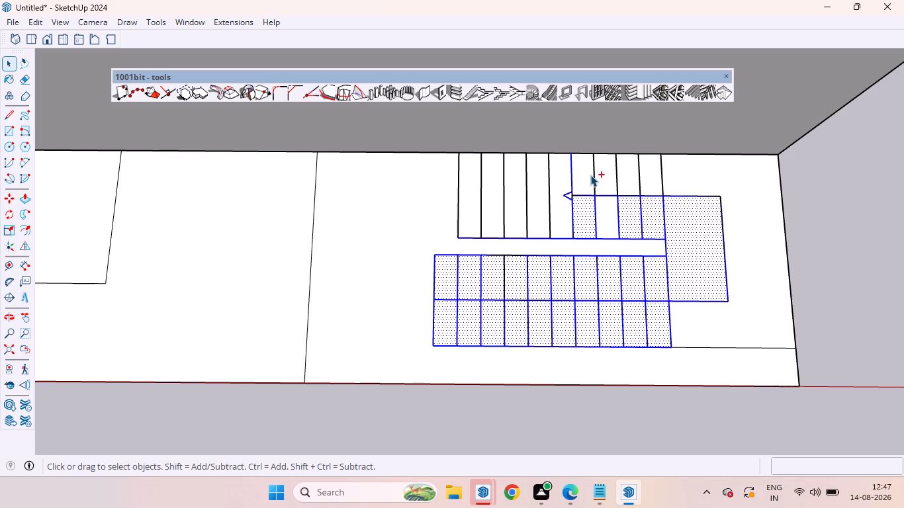
pyautogui.keyDown('ctrl'); pyautogui.click(593, 175); pyautogui.keyUp('ctrl')
pyautogui.keyDown('ctrl'); pyautogui.click(618, 178); pyautogui.keyUp('ctrl')
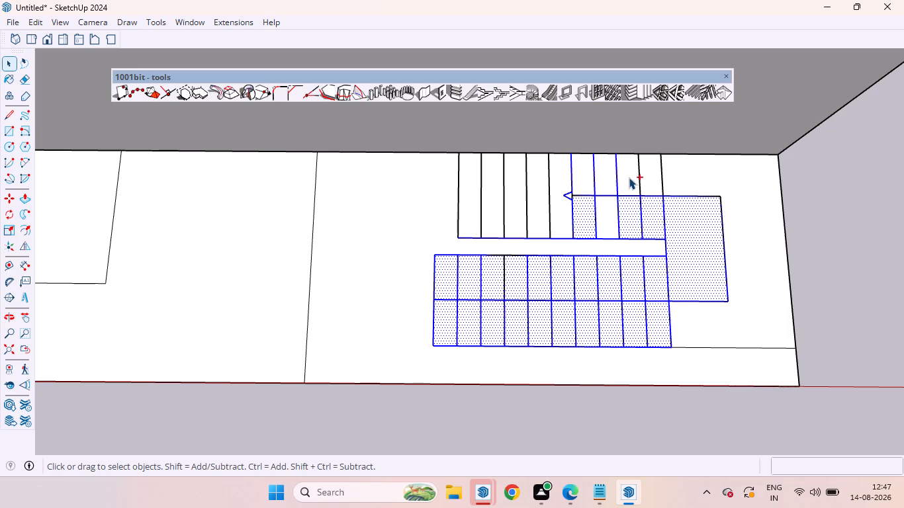
pyautogui.keyDown('ctrl'); pyautogui.click(639, 181); pyautogui.keyUp('ctrl')
pyautogui.keyDown('ctrl'); pyautogui.click(661, 181); pyautogui.keyUp('ctrl')
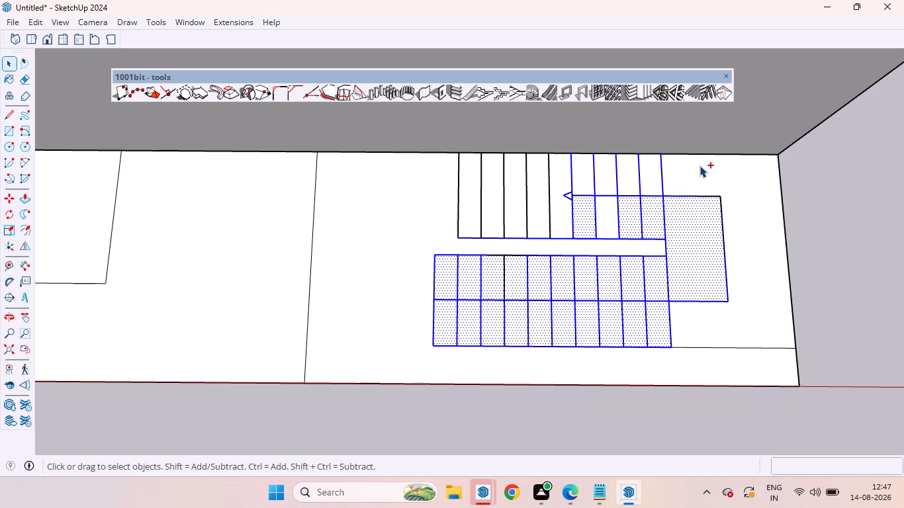
# Add the wall-base edge segments along the landing and the inner flight's four treads up to the arrowhead to the selection.
pyautogui.keyDown('ctrl'); pyautogui.click(699, 152); pyautogui.keyUp('ctrl')
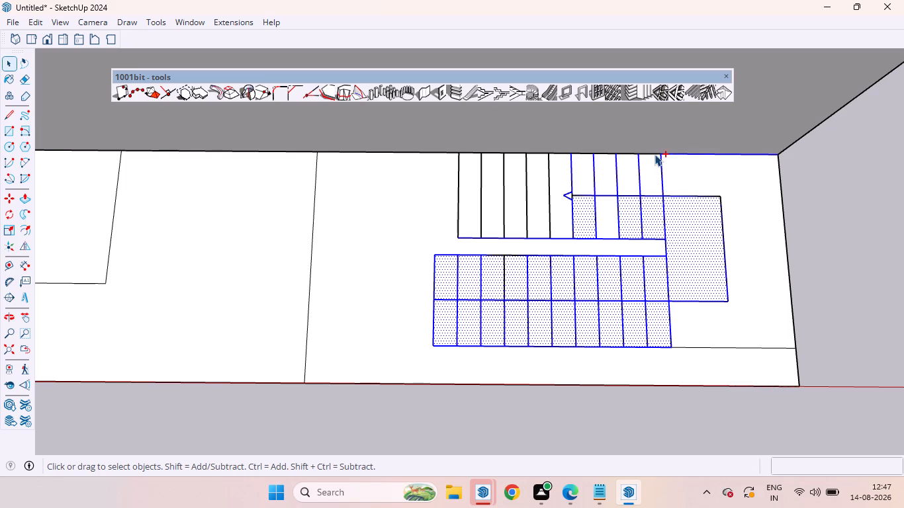
pyautogui.keyDown('ctrl'); pyautogui.click(655, 154); pyautogui.keyUp('ctrl')
pyautogui.keyDown('ctrl'); pyautogui.scroll(12, 623, 155); pyautogui.keyUp('ctrl')
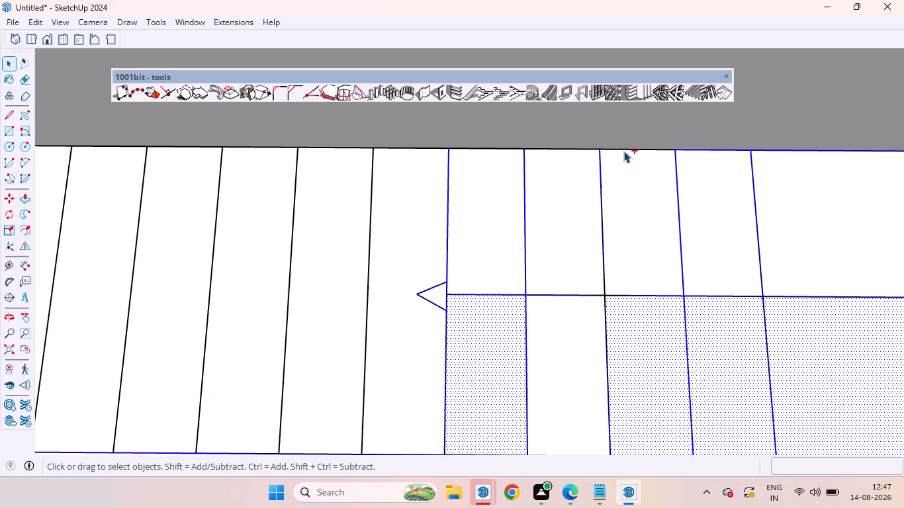
pyautogui.keyDown('ctrl'); pyautogui.click(623, 148); pyautogui.keyUp('ctrl')
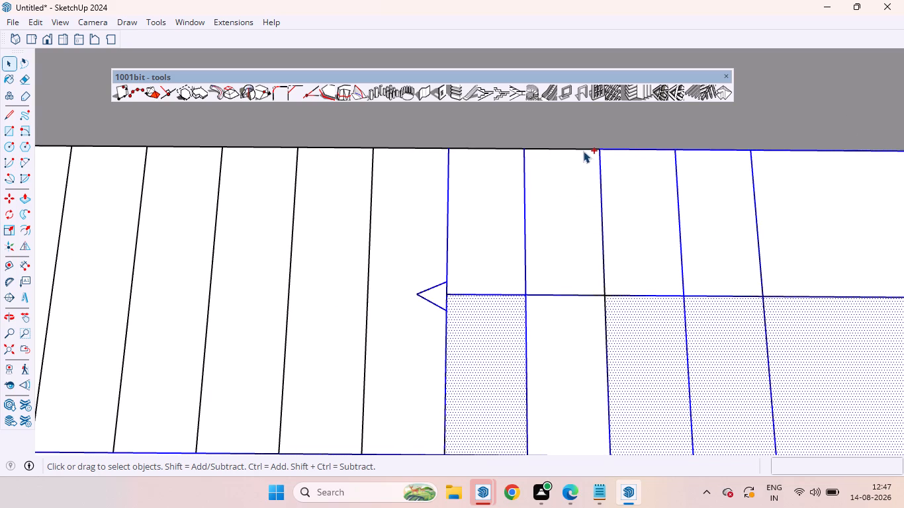
pyautogui.keyDown('ctrl'); pyautogui.click(580, 149); pyautogui.keyUp('ctrl')
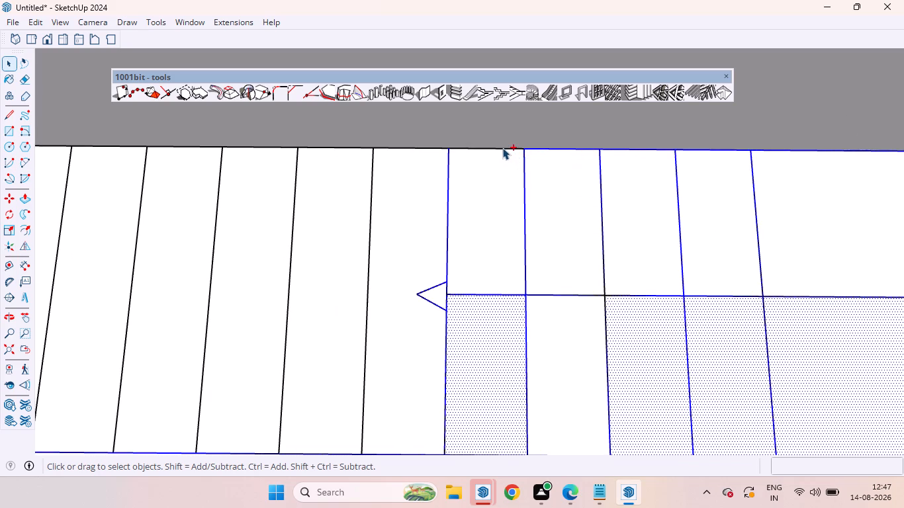
pyautogui.keyDown('ctrl'); pyautogui.click(502, 151); pyautogui.keyUp('ctrl')
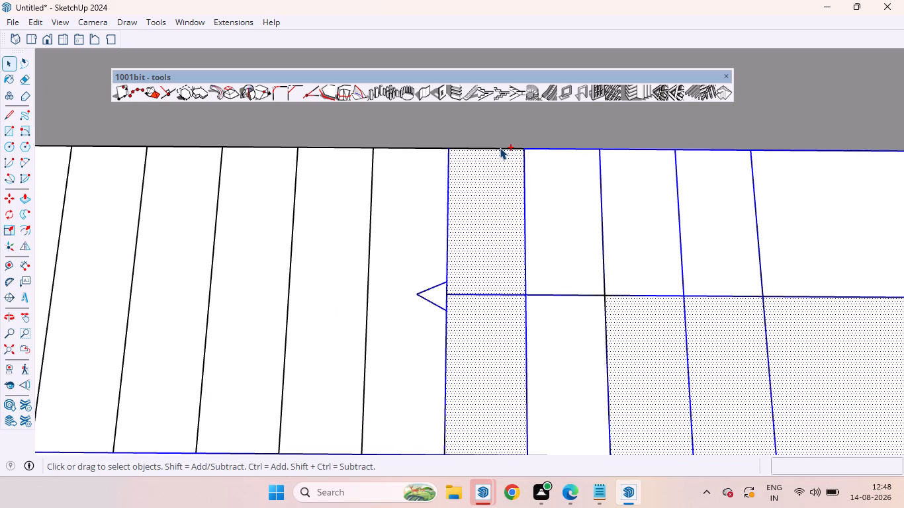
pyautogui.keyDown('ctrl'); pyautogui.click(500, 149); pyautogui.keyUp('ctrl')
# Add the inner flight's five tread lines beyond the arrowhead, up to the flight's far end, to the selection.
pyautogui.keyDown('ctrl'); pyautogui.scroll(-3, 395, 161); pyautogui.keyUp('ctrl')
pyautogui.keyDown('ctrl'); pyautogui.scroll(4, 255, 141); pyautogui.keyUp('ctrl')
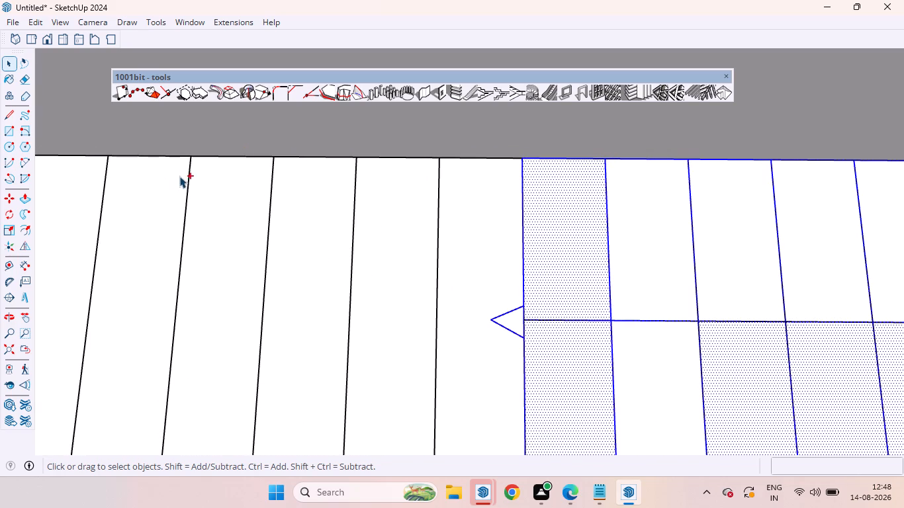
pyautogui.keyDown('ctrl'); pyautogui.click(188, 173); pyautogui.keyUp('ctrl')
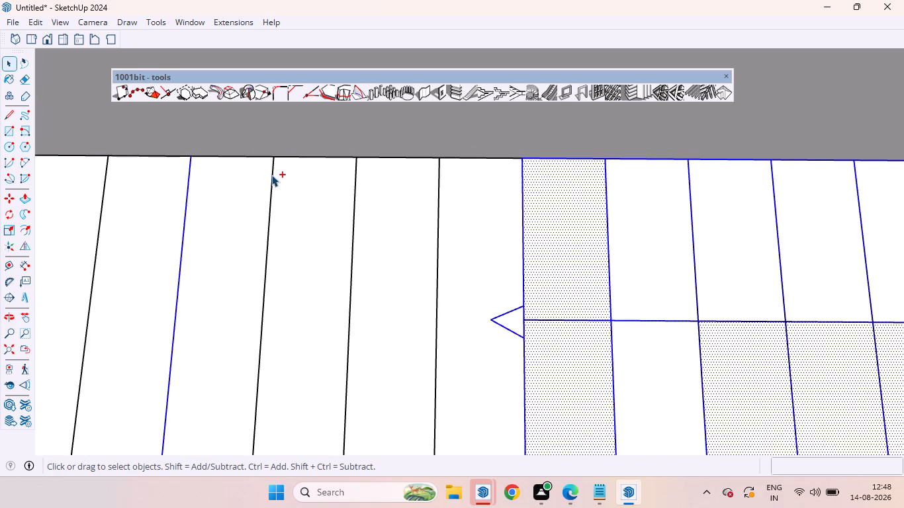
pyautogui.keyDown('ctrl'); pyautogui.click(273, 175); pyautogui.keyUp('ctrl')
pyautogui.keyDown('ctrl'); pyautogui.click(355, 187); pyautogui.keyUp('ctrl')
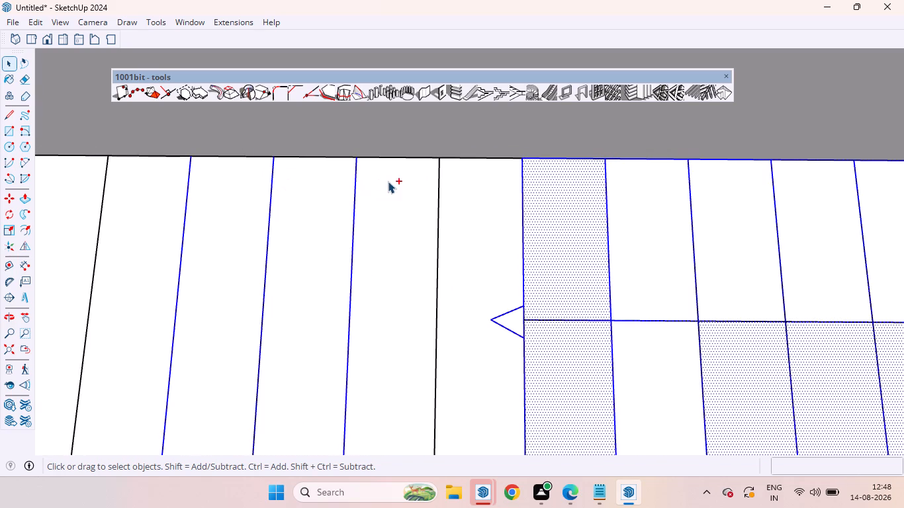
pyautogui.keyDown('ctrl'); pyautogui.click(438, 193); pyautogui.keyUp('ctrl')
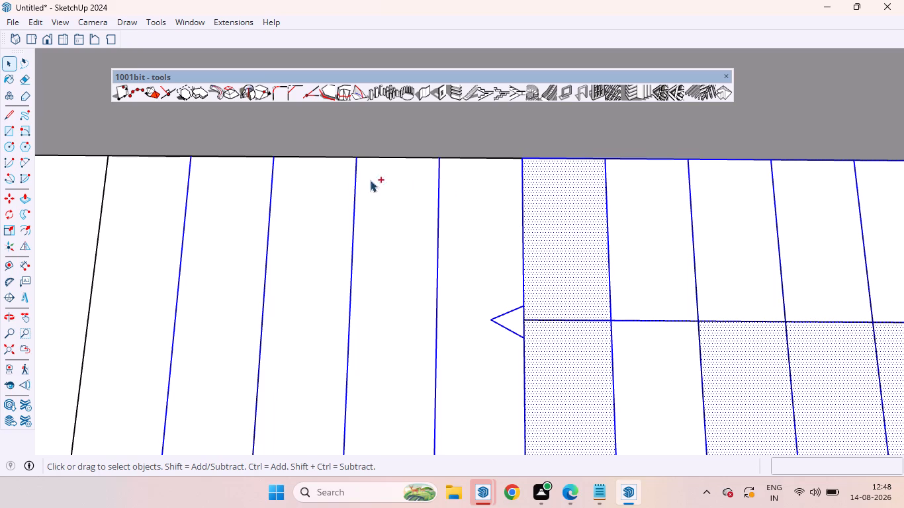
pyautogui.keyDown('ctrl'); pyautogui.click(104, 187); pyautogui.keyUp('ctrl')
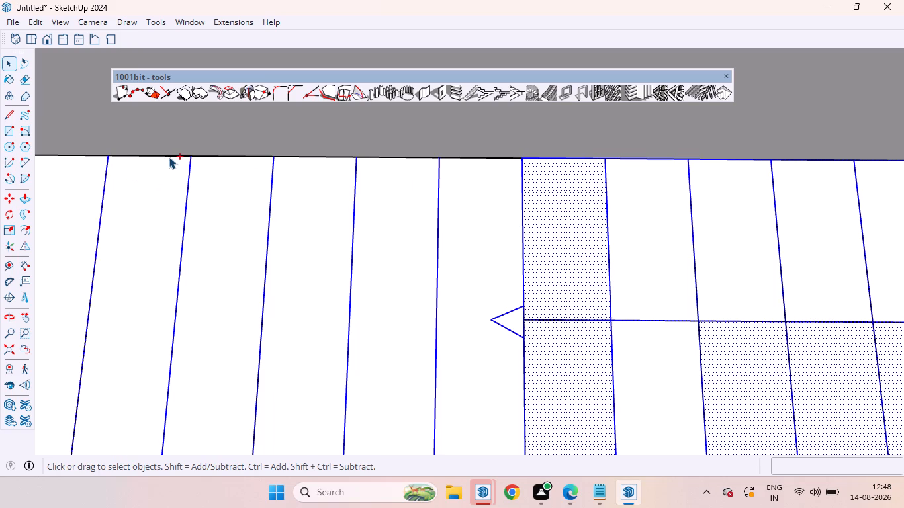
# Add the wall-base edge segments along the inner flight's treads, from the far end to the arrowhead, to the selection.
pyautogui.keyDown('ctrl'); pyautogui.click(169, 157); pyautogui.keyUp('ctrl')
pyautogui.keyDown('ctrl'); pyautogui.click(174, 157); pyautogui.keyUp('ctrl')
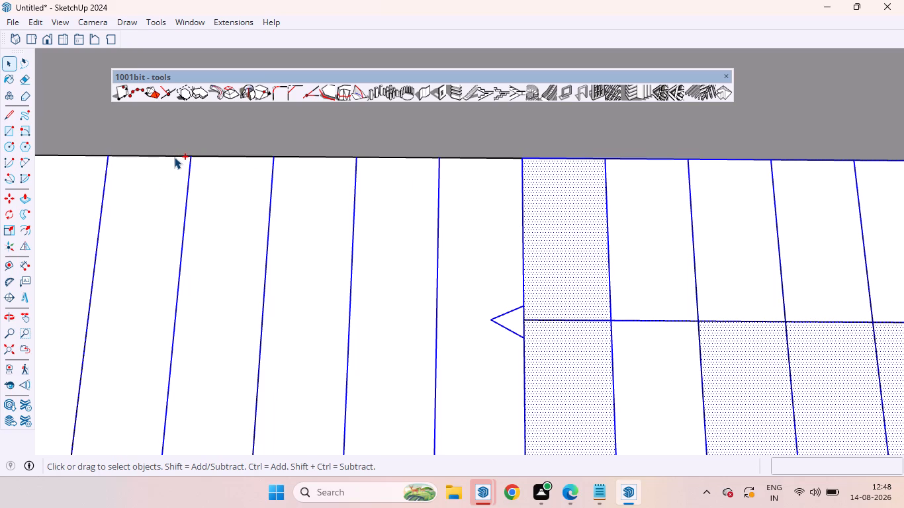
pyautogui.keyDown('ctrl'); pyautogui.click(172, 155); pyautogui.keyUp('ctrl')
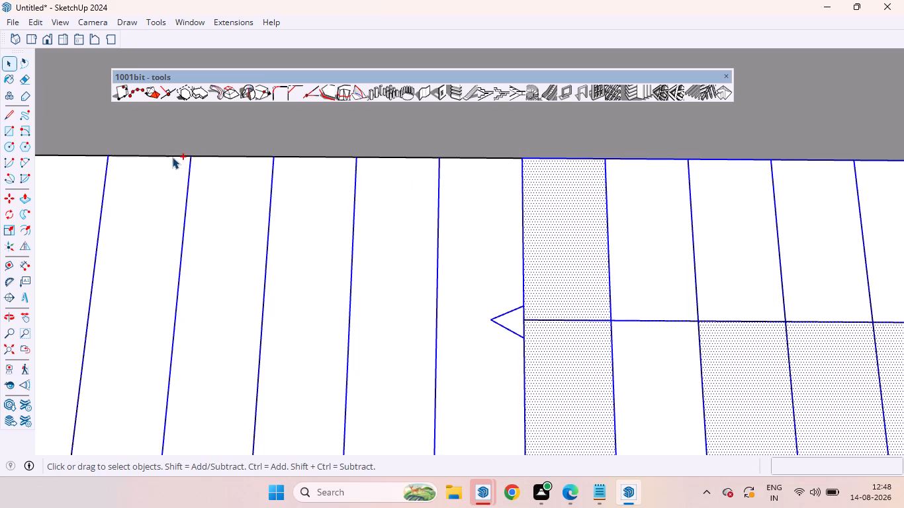
pyautogui.keyDown('ctrl'); pyautogui.scroll(3, 173, 153); pyautogui.keyUp('ctrl')
pyautogui.keyDown('ctrl'); pyautogui.scroll(-1, 173, 153); pyautogui.keyUp('ctrl')
pyautogui.keyDown('ctrl'); pyautogui.scroll(9, 173, 153); pyautogui.keyUp('ctrl')
pyautogui.keyDown('ctrl'); pyautogui.click(160, 159); pyautogui.keyUp('ctrl')
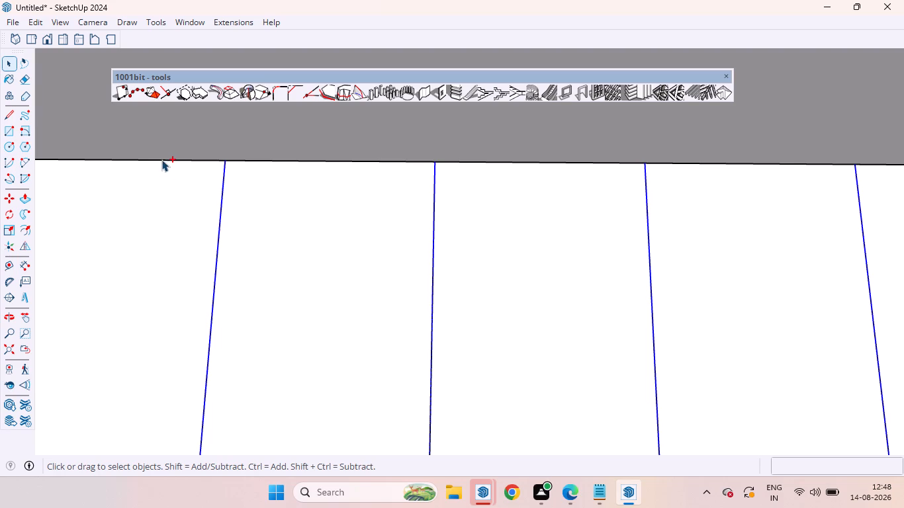
pyautogui.keyDown('ctrl'); pyautogui.scroll(-7, 264, 191); pyautogui.keyUp('ctrl')
pyautogui.keyDown('ctrl'); pyautogui.scroll(-9, 329, 197); pyautogui.keyUp('ctrl')
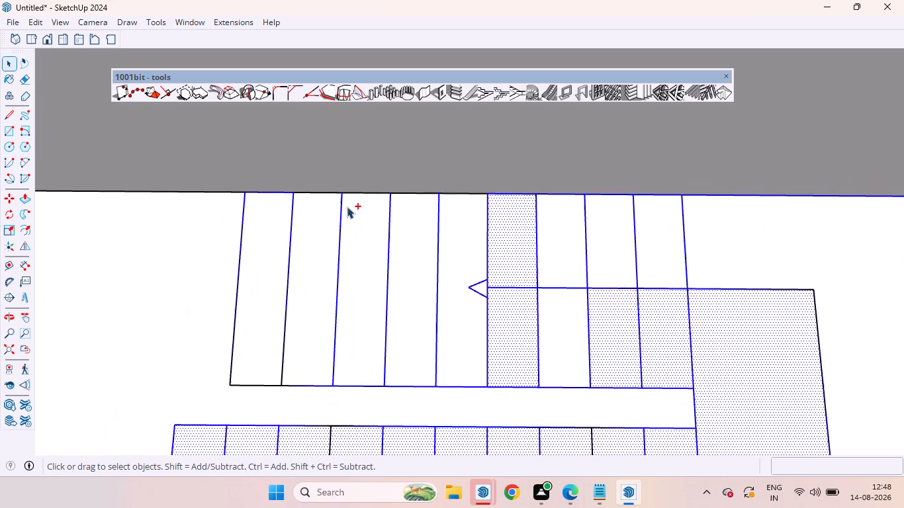
pyautogui.keyDown('ctrl'); pyautogui.scroll(5, 347, 206); pyautogui.keyUp('ctrl')
pyautogui.keyDown('ctrl'); pyautogui.click(294, 184); pyautogui.keyUp('ctrl')
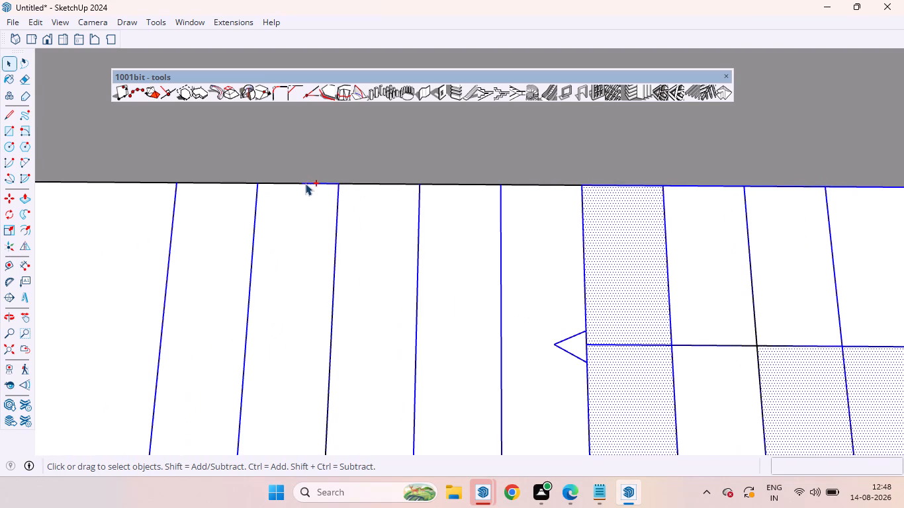
pyautogui.keyDown('ctrl'); pyautogui.click(352, 184); pyautogui.keyUp('ctrl')
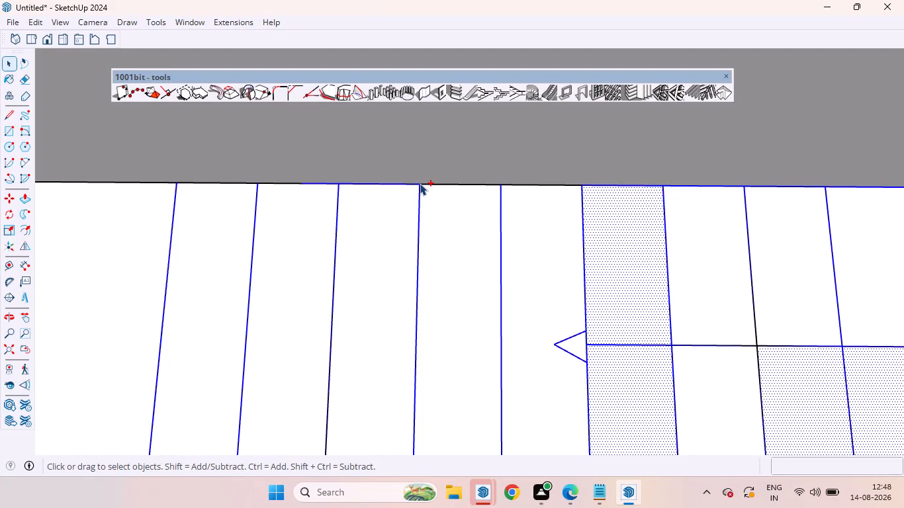
pyautogui.keyDown('ctrl'); pyautogui.click(424, 184); pyautogui.keyUp('ctrl')
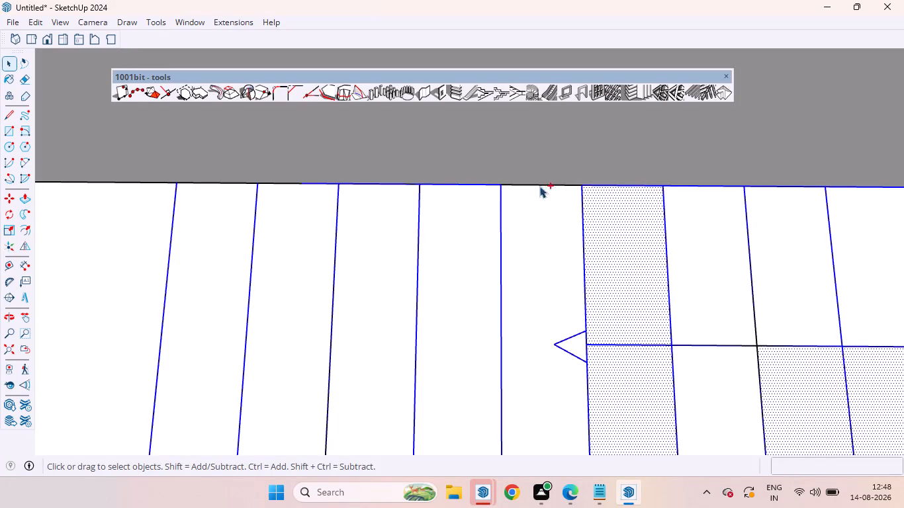
pyautogui.keyDown('ctrl'); pyautogui.click(553, 185); pyautogui.keyUp('ctrl')
pyautogui.keyDown('ctrl'); pyautogui.click(249, 183); pyautogui.keyUp('ctrl')
# Remove the tread faces beside the gap between the flights and the landing face from the staircase selection.
pyautogui.keyDown('ctrl'); pyautogui.scroll(-20, 359, 228); pyautogui.keyUp('ctrl')
pyautogui.keyDown('ctrl'); pyautogui.scroll(-2, 359, 228); pyautogui.keyUp('ctrl')
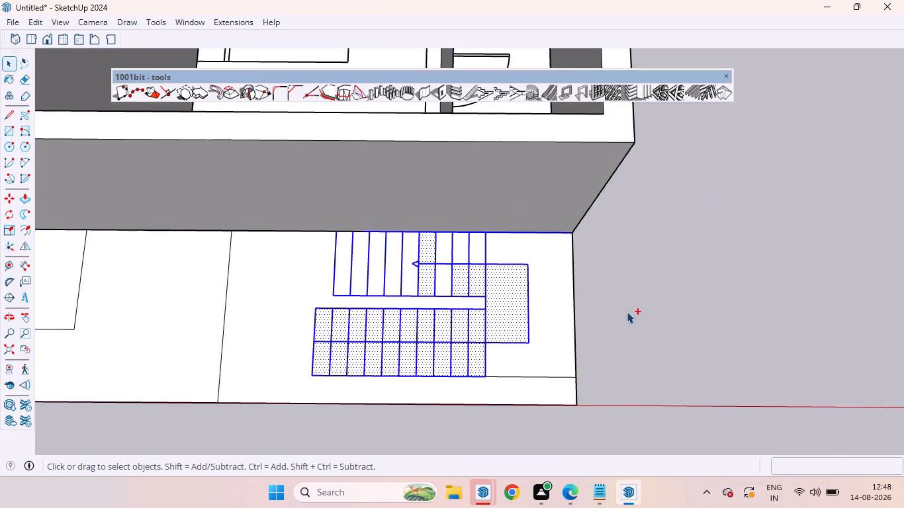
pyautogui.keyDown('ctrl'); pyautogui.scroll(-5, 638, 287); pyautogui.keyUp('ctrl')
pyautogui.keyDown('ctrl'); pyautogui.scroll(6, 481, 294); pyautogui.keyUp('ctrl')
pyautogui.keyDown('ctrl'); pyautogui.scroll(2, 525, 259); pyautogui.keyUp('ctrl')
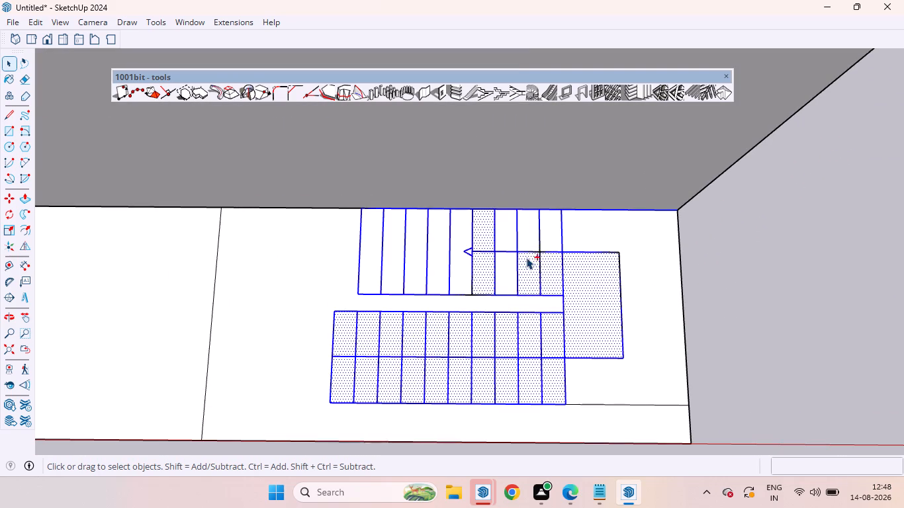
pyautogui.keyDown('ctrl'); pyautogui.scroll(3, 526, 257); pyautogui.keyUp('ctrl')
pyautogui.keyDown('ctrl'); pyautogui.scroll(-4, 449, 269); pyautogui.keyUp('ctrl')
pyautogui.keyDown('ctrl'); pyautogui.scroll(5, 444, 250); pyautogui.keyUp('ctrl')
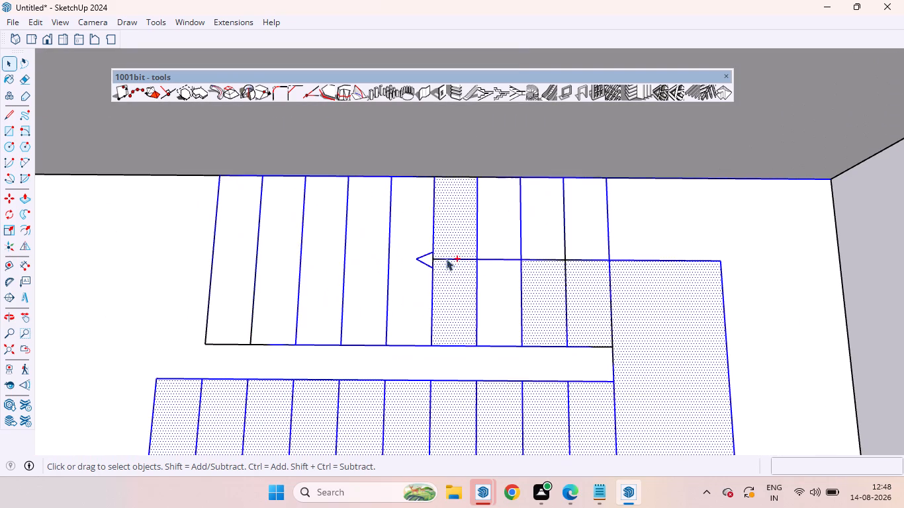
pyautogui.keyDown('ctrl'); pyautogui.scroll(-7, 424, 257); pyautogui.keyUp('ctrl')
pyautogui.keyDown('ctrl'); pyautogui.scroll(-7, 518, 265); pyautogui.keyUp('ctrl')
pyautogui.keyDown('ctrl'); pyautogui.scroll(1, 422, 308); pyautogui.keyUp('ctrl')
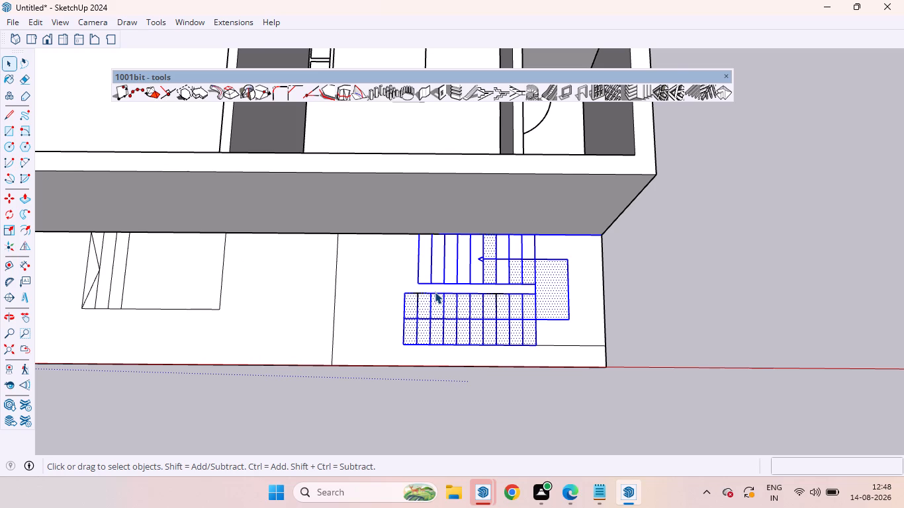
pyautogui.keyDown('shift'); pyautogui.scroll(9, 499, 280); pyautogui.keyUp('shift')
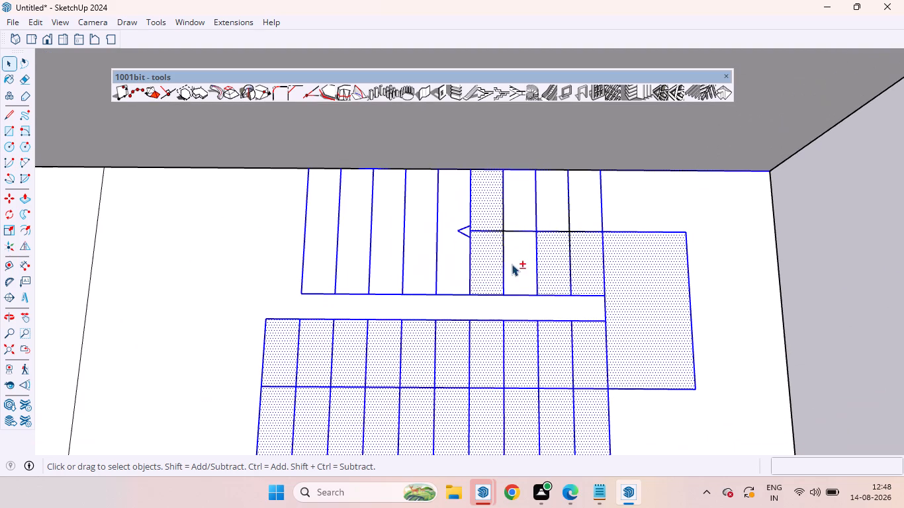
pyautogui.keyDown('shift'); pyautogui.click(484, 263); pyautogui.keyUp('shift')
pyautogui.keyDown('shift'); pyautogui.click(551, 262); pyautogui.keyUp('shift')
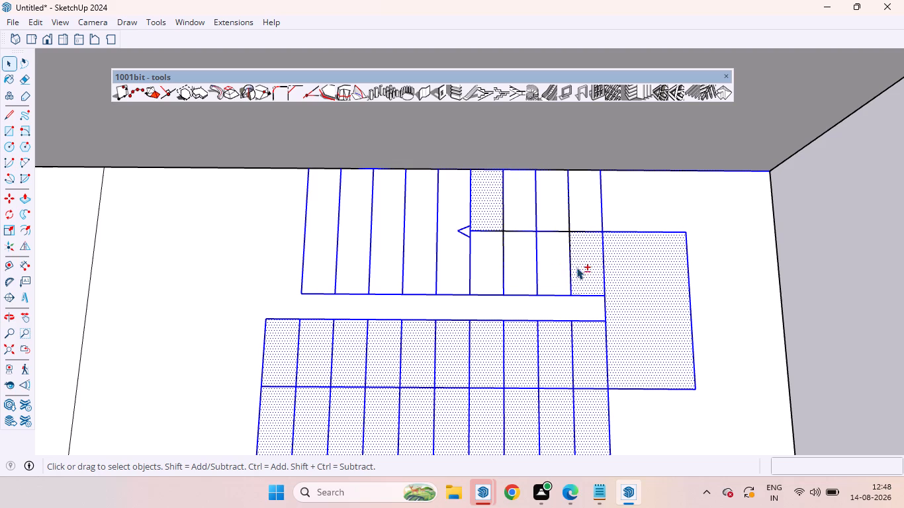
pyautogui.keyDown('shift'); pyautogui.click(584, 267); pyautogui.keyUp('shift')
pyautogui.keyDown('shift'); pyautogui.click(647, 272); pyautogui.keyUp('shift')
# Remove the ten tread faces between the outer flight's walking line and the inner flight from the selection.
pyautogui.keyDown('shift'); pyautogui.click(592, 368); pyautogui.keyUp('shift')
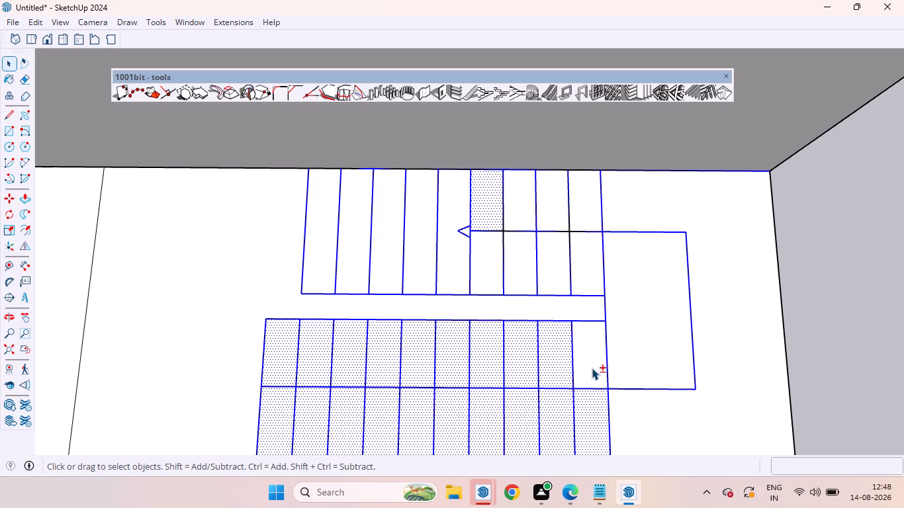
pyautogui.keyDown('shift'); pyautogui.click(549, 364); pyautogui.keyUp('shift')
pyautogui.keyDown('shift'); pyautogui.click(527, 362); pyautogui.keyUp('shift')
pyautogui.keyDown('shift'); pyautogui.click(486, 353); pyautogui.keyUp('shift')
pyautogui.keyDown('shift'); pyautogui.click(448, 353); pyautogui.keyUp('shift')
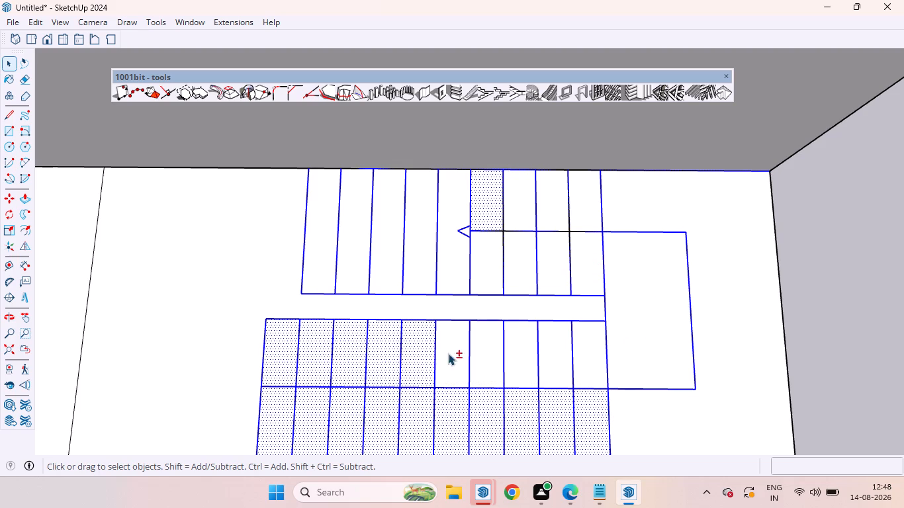
pyautogui.keyDown('shift'); pyautogui.click(429, 353); pyautogui.keyUp('shift')
pyautogui.keyDown('shift'); pyautogui.click(377, 359); pyautogui.keyUp('shift')
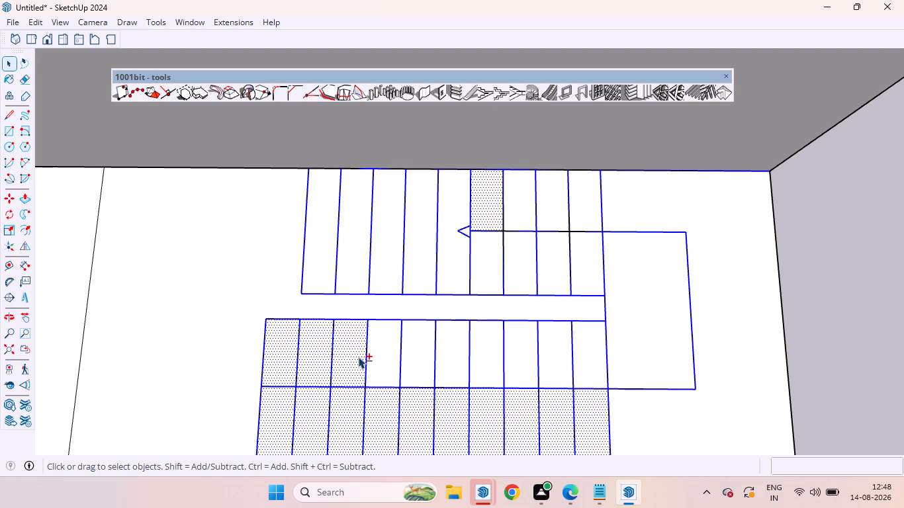
pyautogui.keyDown('shift'); pyautogui.click(355, 353); pyautogui.keyUp('shift')
pyautogui.keyDown('shift'); pyautogui.click(327, 349); pyautogui.keyUp('shift')
pyautogui.keyDown('shift'); pyautogui.click(289, 349); pyautogui.keyUp('shift')
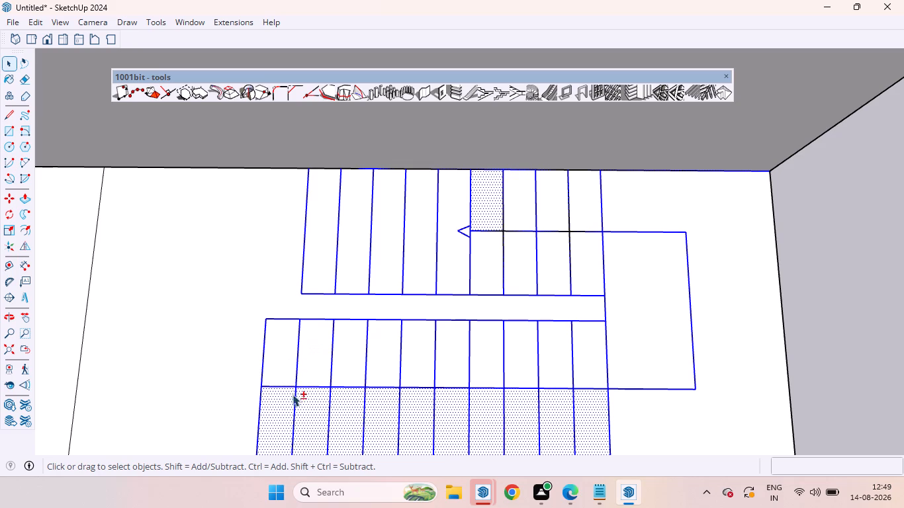
# Remove the ten tread faces on the outer side of the outer flight's walking line from the selection.
pyautogui.keyDown('shift'); pyautogui.click(279, 409); pyautogui.keyUp('shift')
pyautogui.keyDown('shift'); pyautogui.click(312, 415); pyautogui.keyUp('shift')
pyautogui.keyDown('shift'); pyautogui.click(353, 417); pyautogui.keyUp('shift')
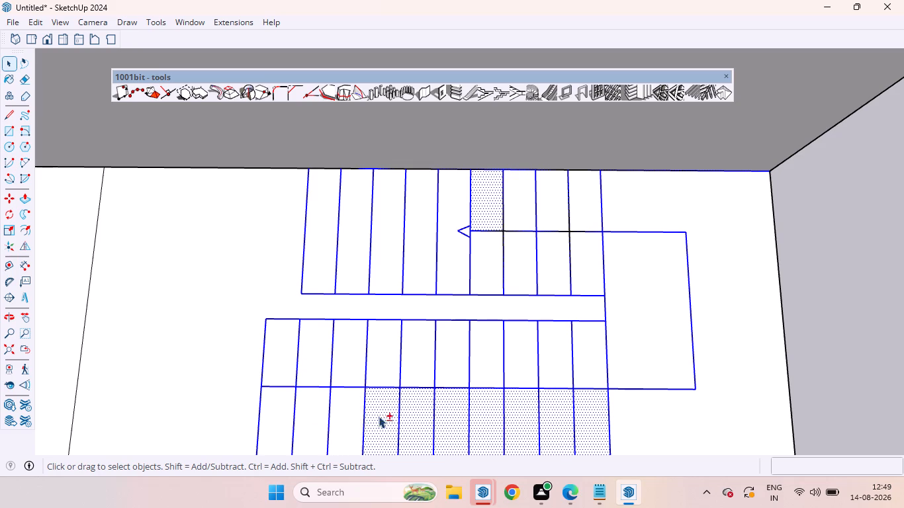
pyautogui.keyDown('shift'); pyautogui.click(384, 416); pyautogui.keyUp('shift')
pyautogui.keyDown('shift'); pyautogui.click(429, 419); pyautogui.keyUp('shift')
pyautogui.keyDown('shift'); pyautogui.click(448, 419); pyautogui.keyUp('shift')
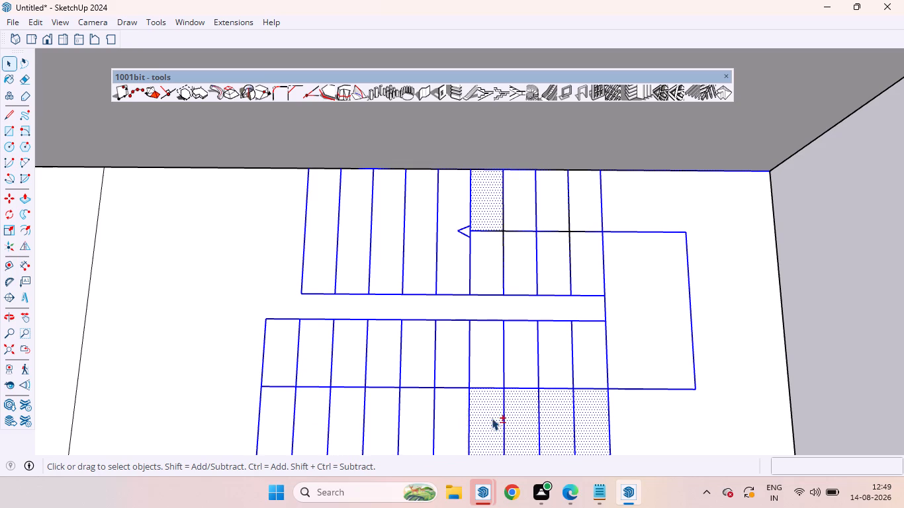
pyautogui.keyDown('shift'); pyautogui.click(492, 418); pyautogui.keyUp('shift')
pyautogui.keyDown('shift'); pyautogui.click(521, 417); pyautogui.keyUp('shift')
pyautogui.keyDown('shift'); pyautogui.click(559, 420); pyautogui.keyUp('shift')
pyautogui.keyDown('shift'); pyautogui.click(587, 421); pyautogui.keyUp('shift')
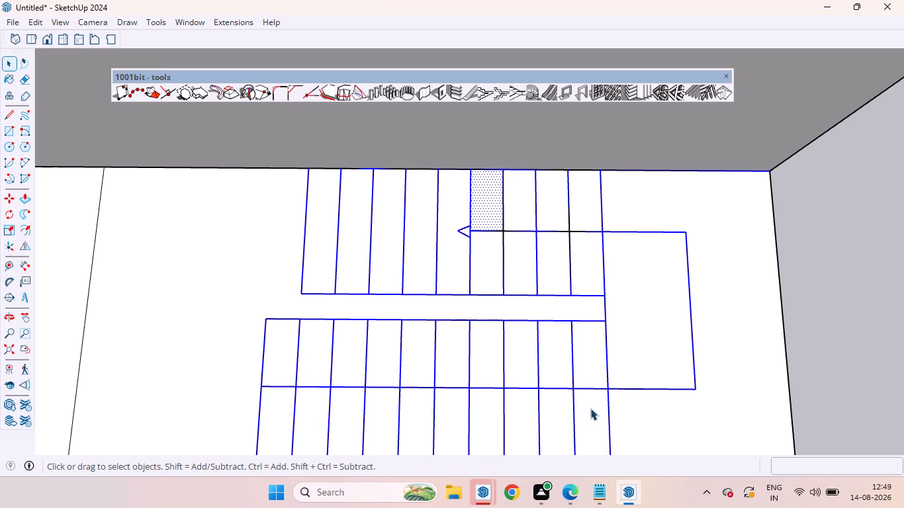
# Make the selected staircase linework into a group and clear the selection.
pyautogui.rightClick(572, 389)
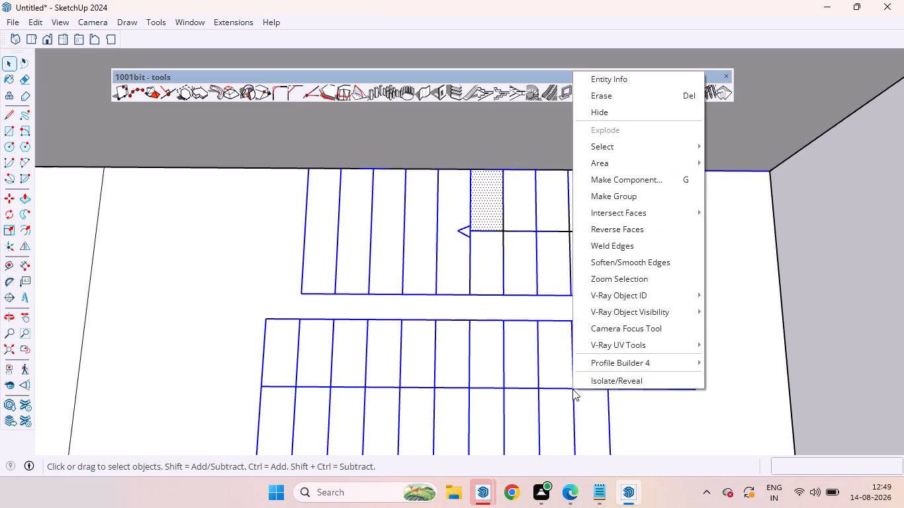
pyautogui.click(590, 198)
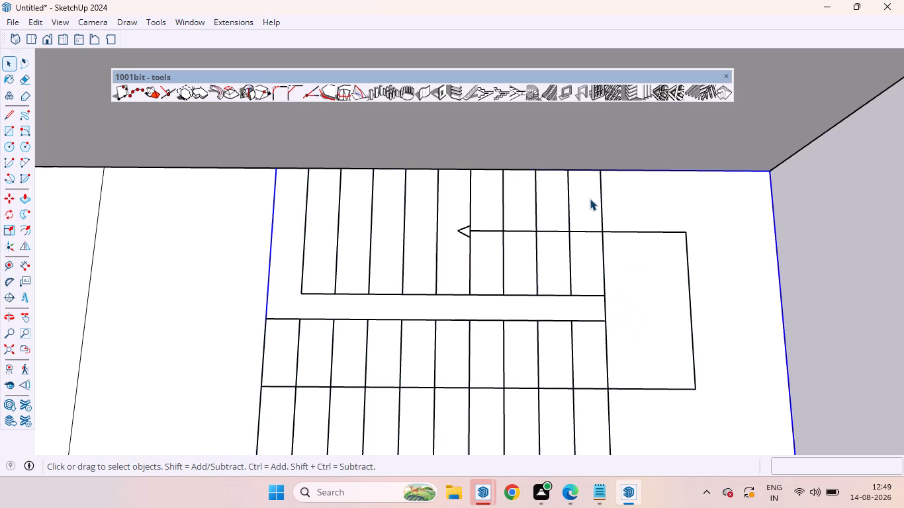
pyautogui.scroll(-6, 634, 237)
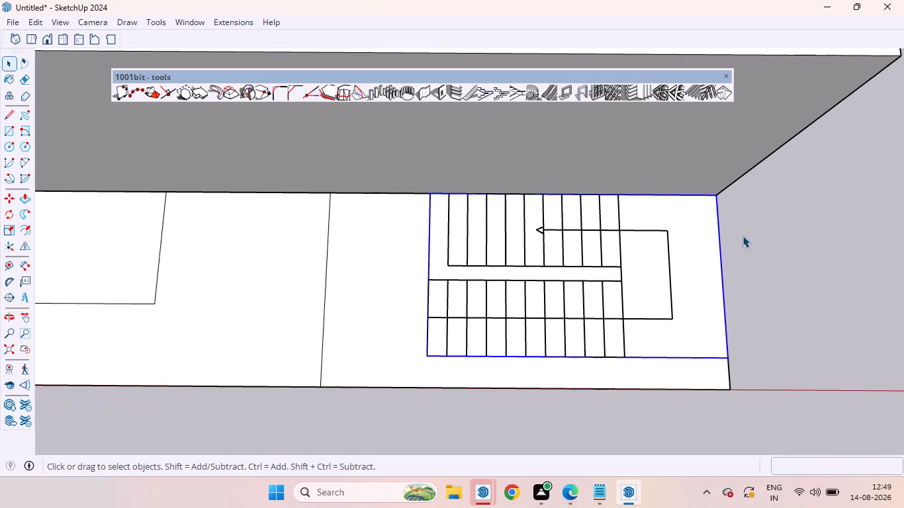
pyautogui.scroll(-1, 751, 241)
pyautogui.click(786, 315)
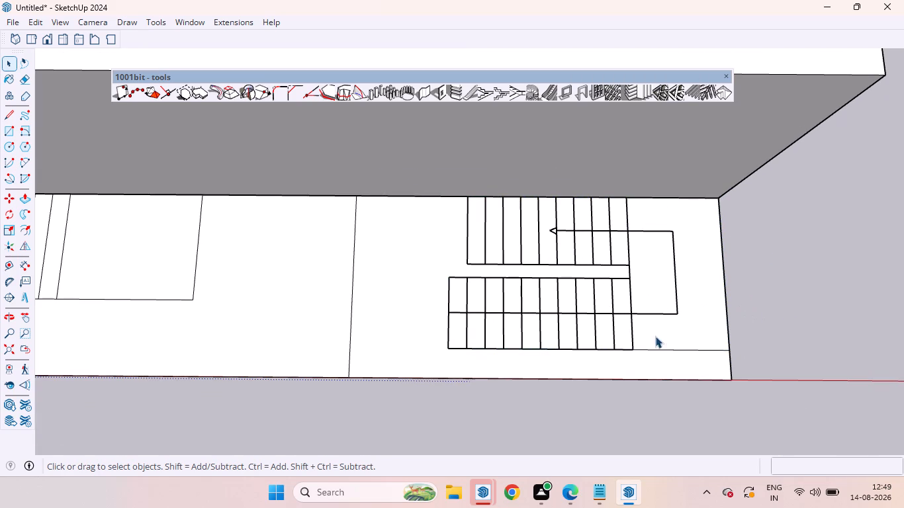
# Check the staircase grouping by selecting the adjoining plan line and the staircase separately, and review the whole house.
pyautogui.click(643, 349)
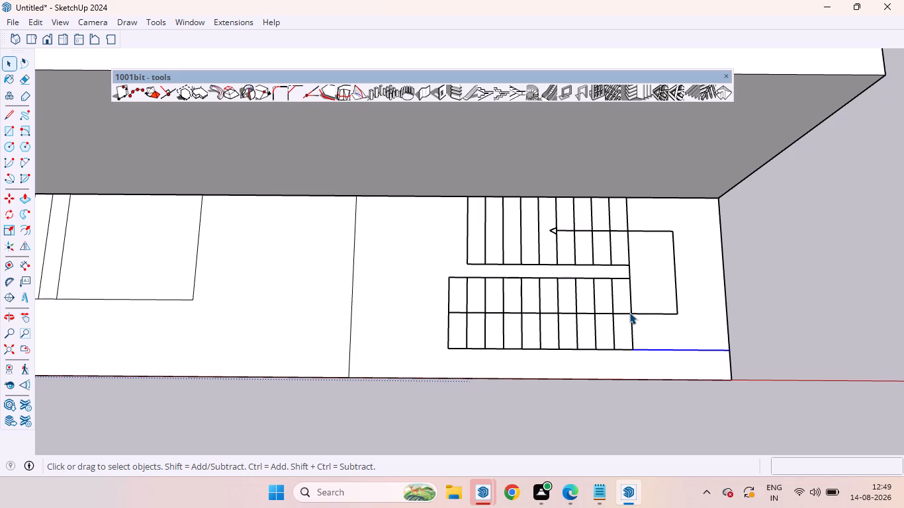
pyautogui.click(631, 312)
pyautogui.click(798, 298)
pyautogui.press('space')
pyautogui.scroll(-6, 656, 376)
pyautogui.scroll(-15, 666, 310)
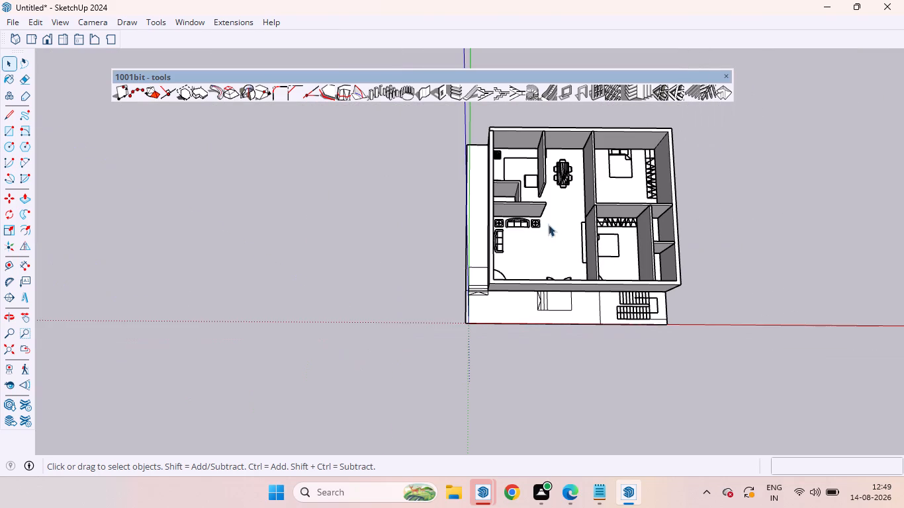
pyautogui.scroll(5, 638, 172)
pyautogui.moveTo(638, 220); pyautogui.dragTo(660, 168, button='middle')
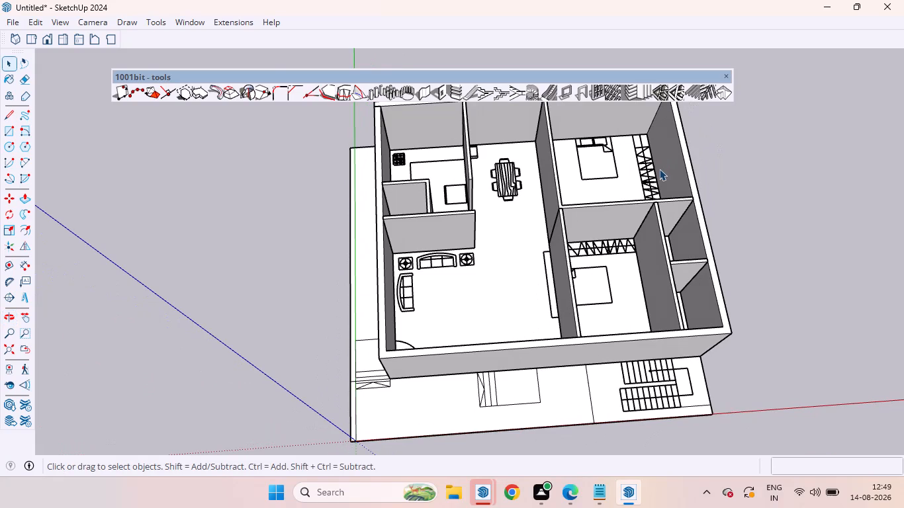
# Review the whole house model from several angles, ending on the staircase plan at the front.
pyautogui.scroll(-11, 652, 177)
pyautogui.moveTo(576, 161); pyautogui.dragTo(578, 357, button='middle')
pyautogui.scroll(7, 588, 242)
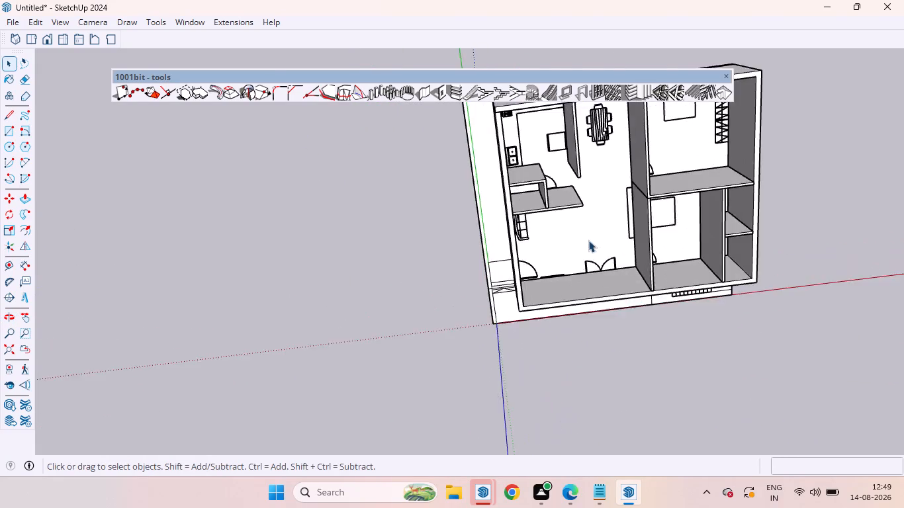
pyautogui.scroll(5, 588, 240)
pyautogui.scroll(-8, 594, 253)
pyautogui.scroll(-6, 654, 317)
pyautogui.moveTo(642, 306); pyautogui.dragTo(488, 85, button='middle')
pyautogui.scroll(1, 492, 101)
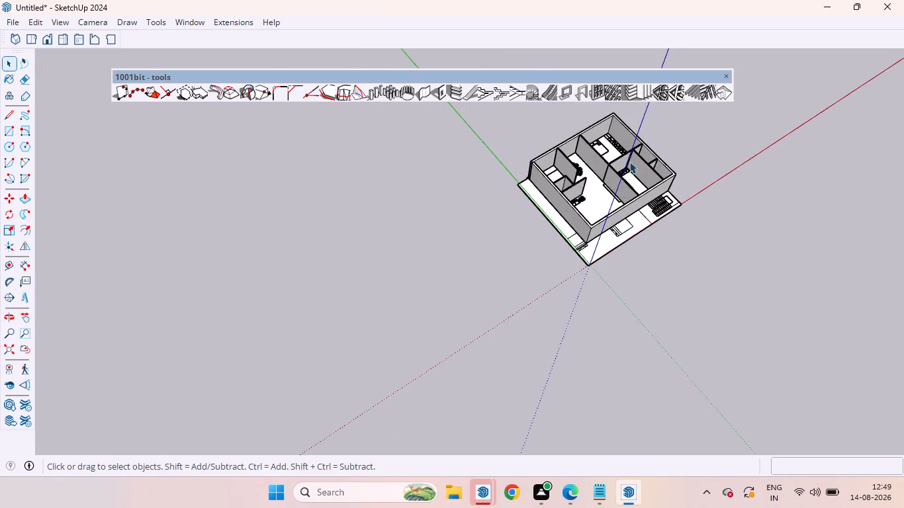
pyautogui.scroll(5, 633, 159)
pyautogui.moveTo(732, 175); pyautogui.dragTo(578, 108, button='middle')
pyautogui.scroll(8, 610, 308)
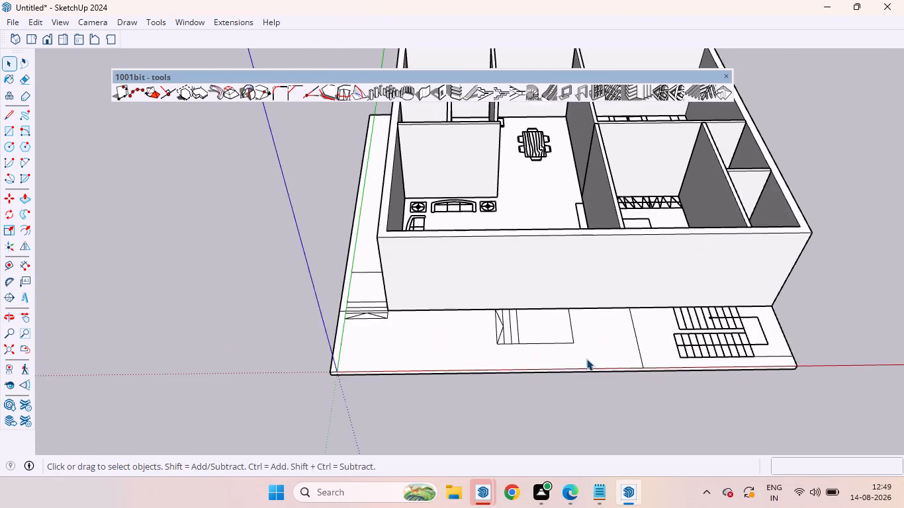
pyautogui.scroll(5, 586, 359)
pyautogui.scroll(-14, 553, 300)
pyautogui.scroll(5, 696, 346)
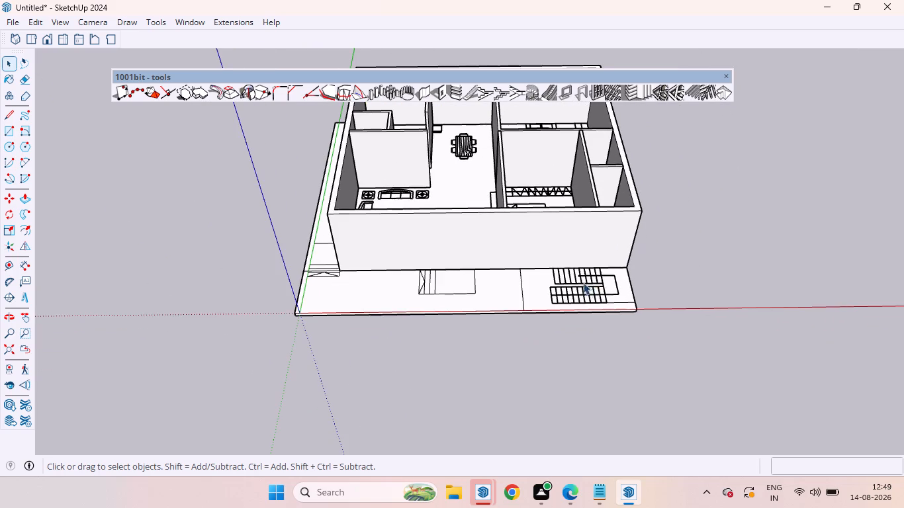
pyautogui.scroll(5, 528, 267)
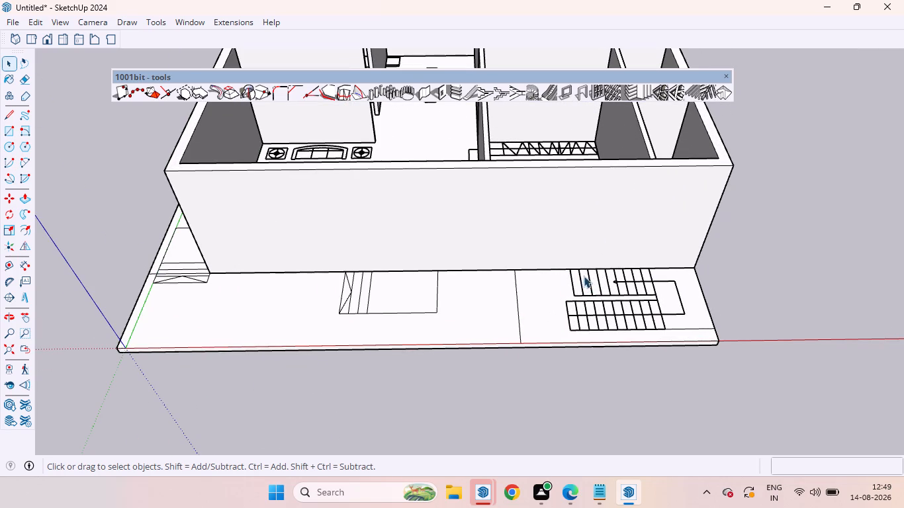
# Show the s4u-Stair toolbar.
pyautogui.rightClick(377, 27)
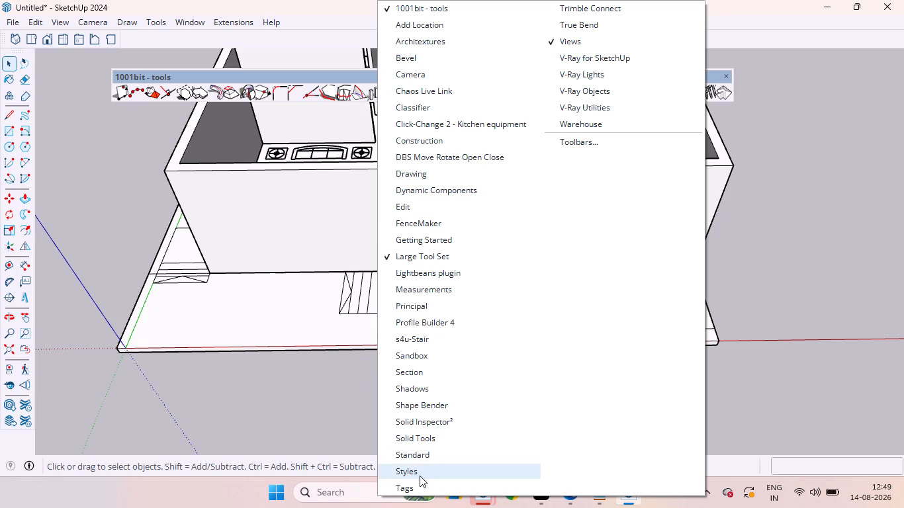
pyautogui.click(402, 337)
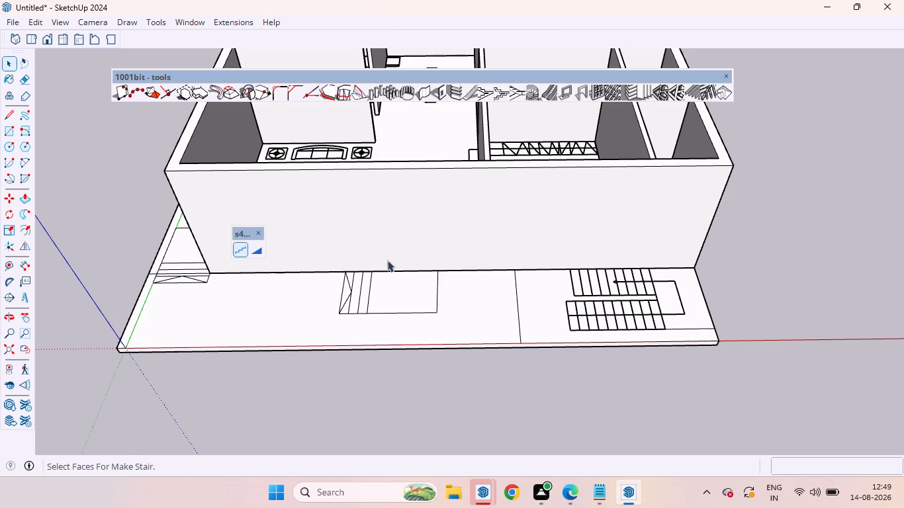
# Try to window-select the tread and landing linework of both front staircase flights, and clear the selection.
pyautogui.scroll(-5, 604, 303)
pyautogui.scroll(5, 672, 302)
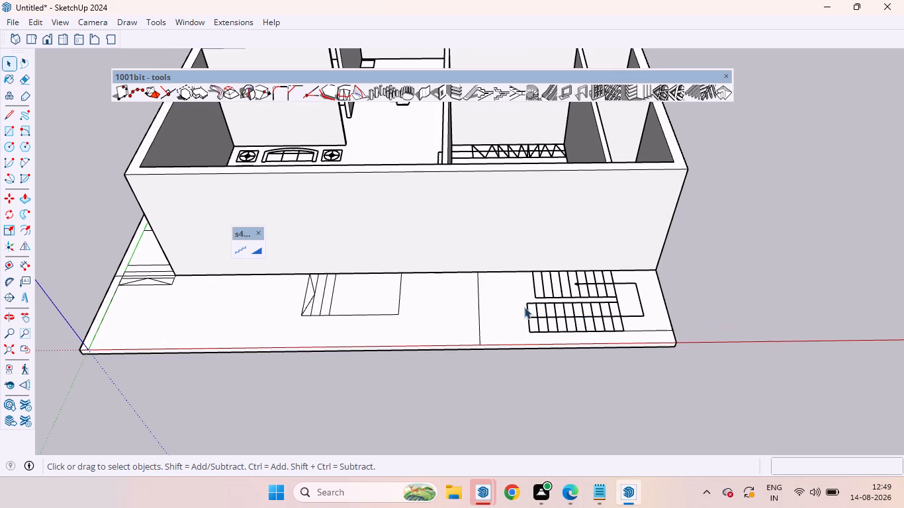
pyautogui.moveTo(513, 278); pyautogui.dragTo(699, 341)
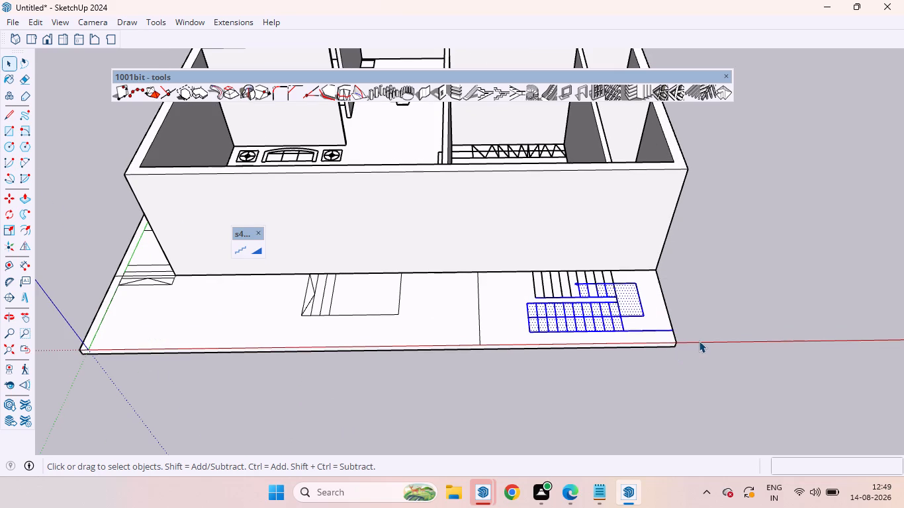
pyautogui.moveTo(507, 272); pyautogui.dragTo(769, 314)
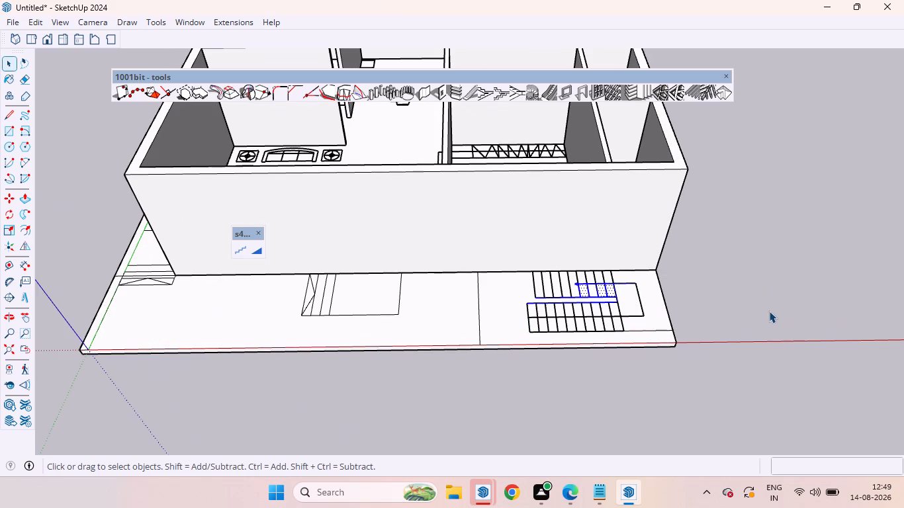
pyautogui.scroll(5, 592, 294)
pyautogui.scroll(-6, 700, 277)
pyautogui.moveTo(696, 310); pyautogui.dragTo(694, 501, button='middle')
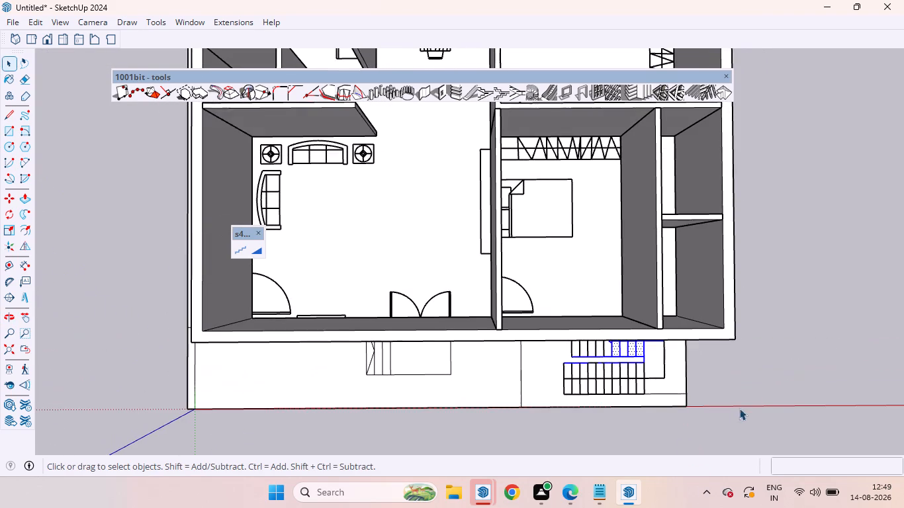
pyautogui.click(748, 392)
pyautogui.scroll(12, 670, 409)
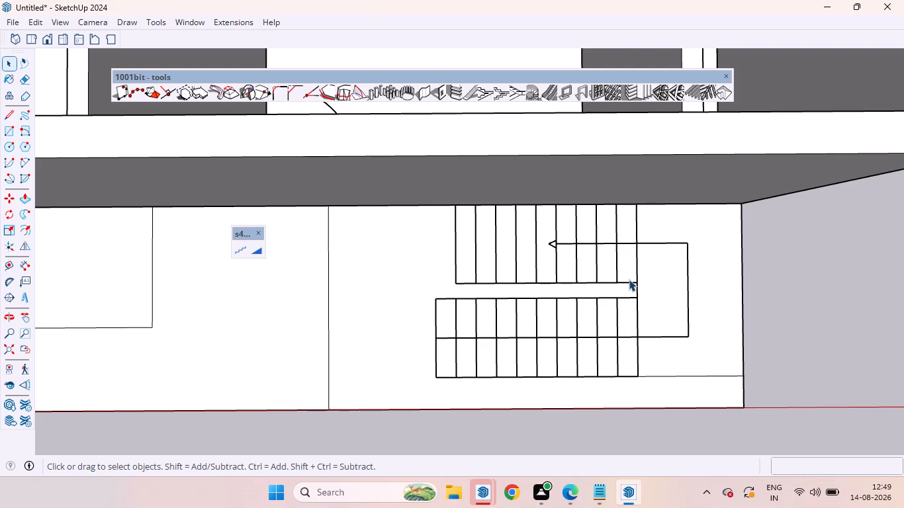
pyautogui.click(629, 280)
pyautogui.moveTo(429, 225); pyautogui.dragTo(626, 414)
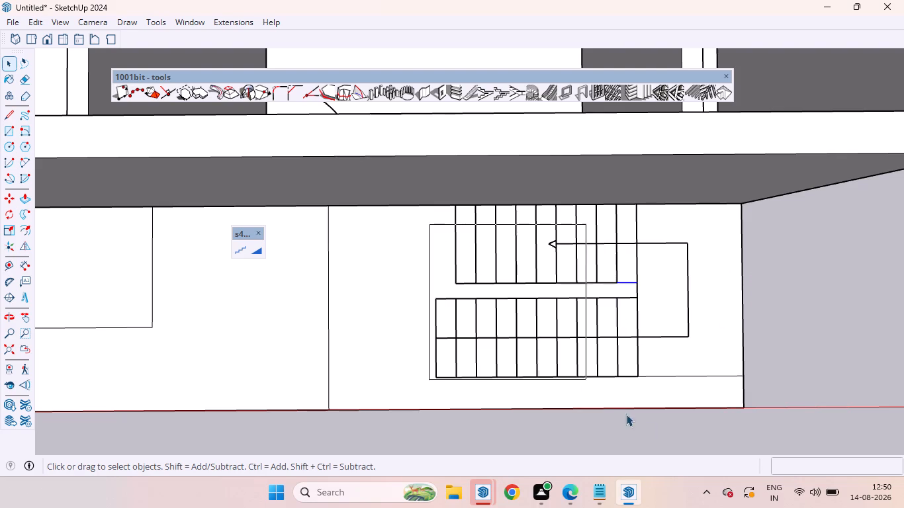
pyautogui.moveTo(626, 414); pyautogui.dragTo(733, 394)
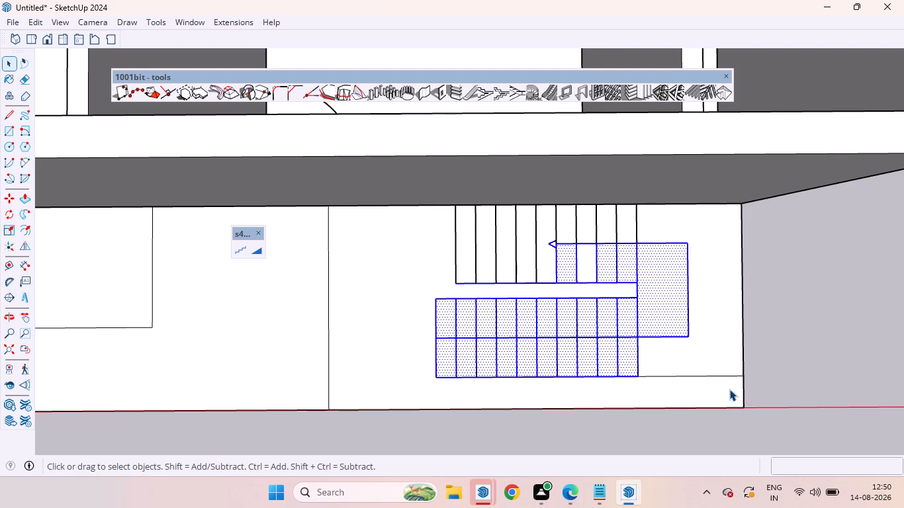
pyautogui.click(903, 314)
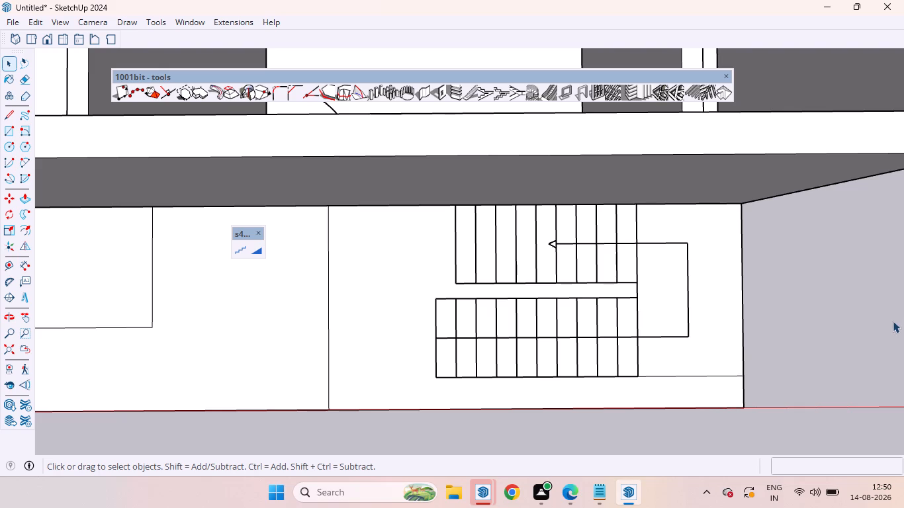
# Examine the whole house layout from above and from the front.
pyautogui.scroll(-5, 893, 321)
pyautogui.scroll(-7, 805, 398)
pyautogui.scroll(-4, 539, 356)
pyautogui.scroll(1, 539, 356)
pyautogui.scroll(-5, 539, 356)
pyautogui.scroll(1, 533, 385)
pyautogui.scroll(-7, 540, 402)
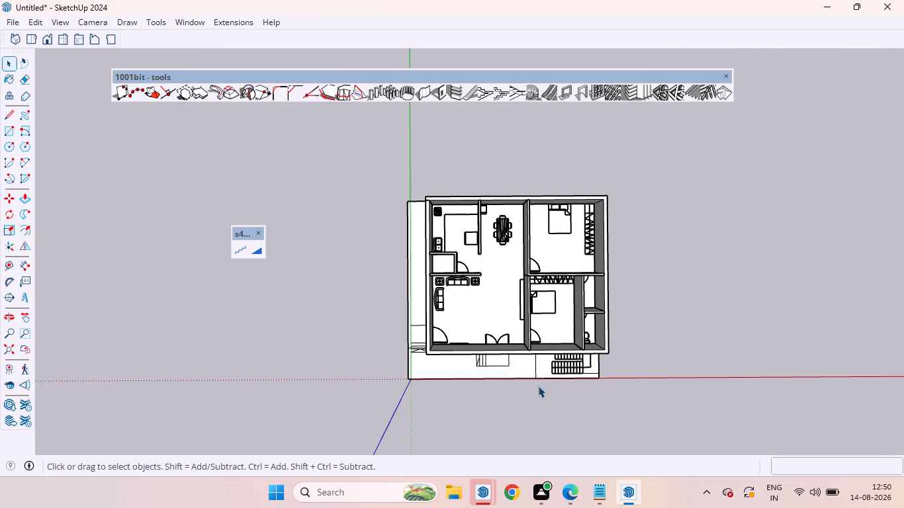
pyautogui.scroll(8, 469, 261)
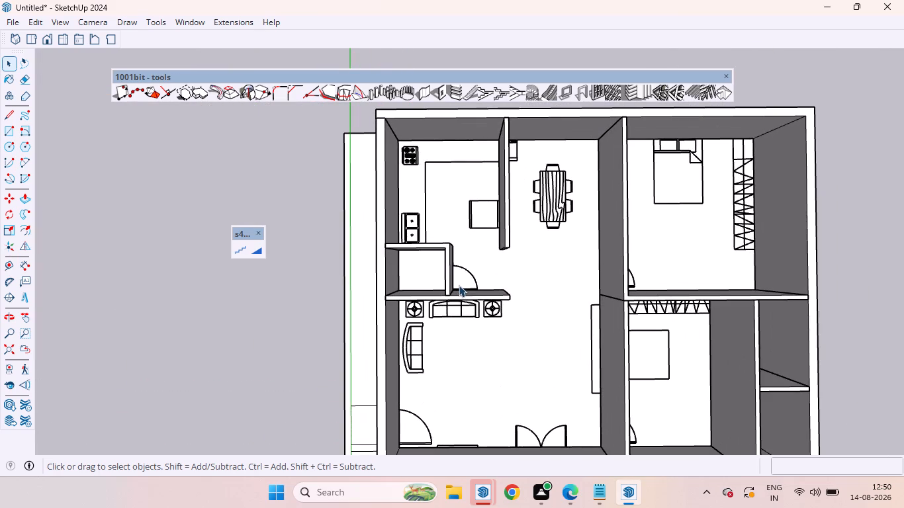
pyautogui.scroll(-9, 462, 288)
pyautogui.scroll(1, 461, 339)
pyautogui.moveTo(461, 339); pyautogui.dragTo(440, 178, button='middle')
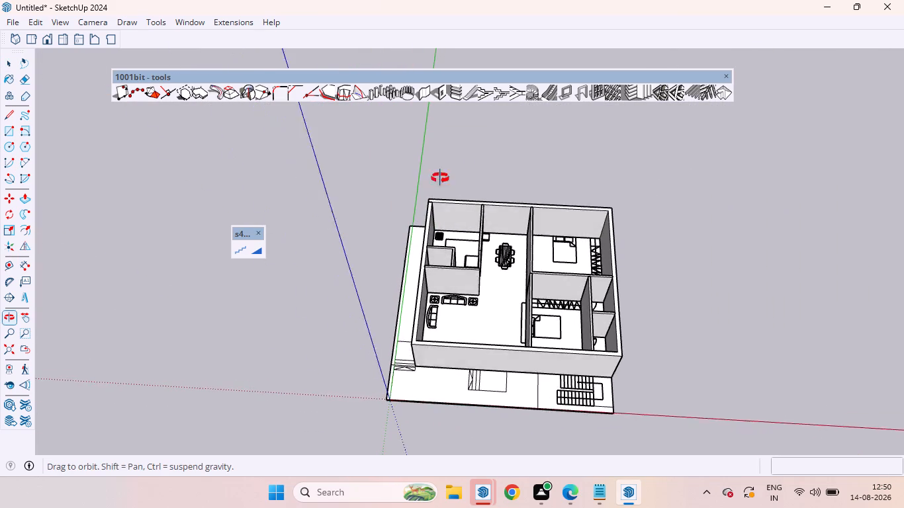
pyautogui.moveTo(440, 178); pyautogui.dragTo(439, 166, button='middle')
pyautogui.scroll(1, 467, 235)
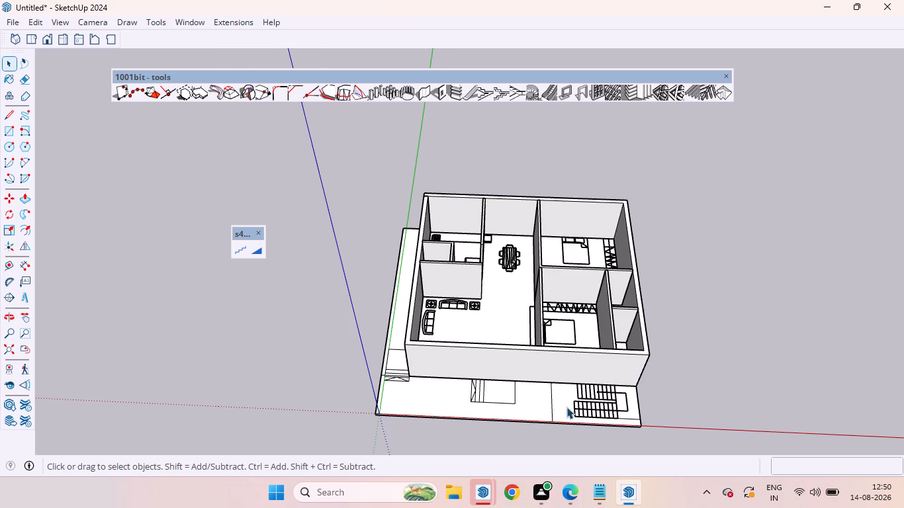
pyautogui.scroll(7, 364, 471)
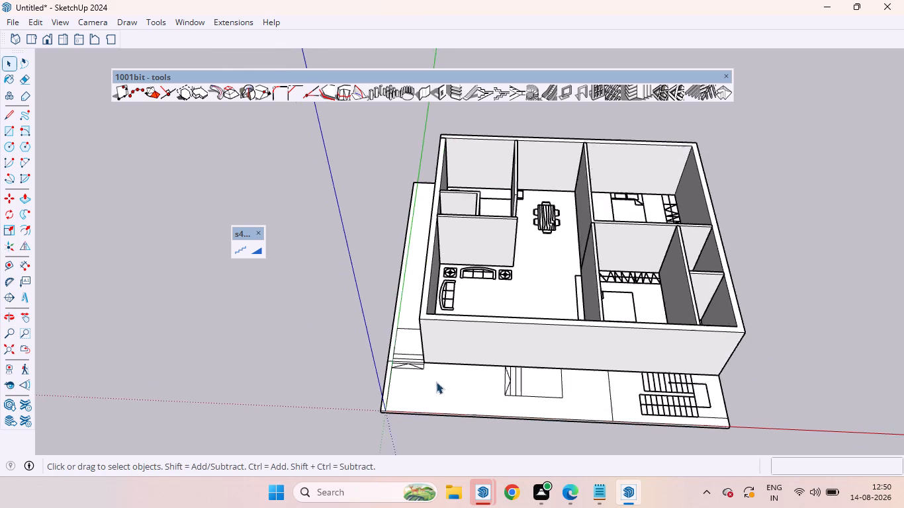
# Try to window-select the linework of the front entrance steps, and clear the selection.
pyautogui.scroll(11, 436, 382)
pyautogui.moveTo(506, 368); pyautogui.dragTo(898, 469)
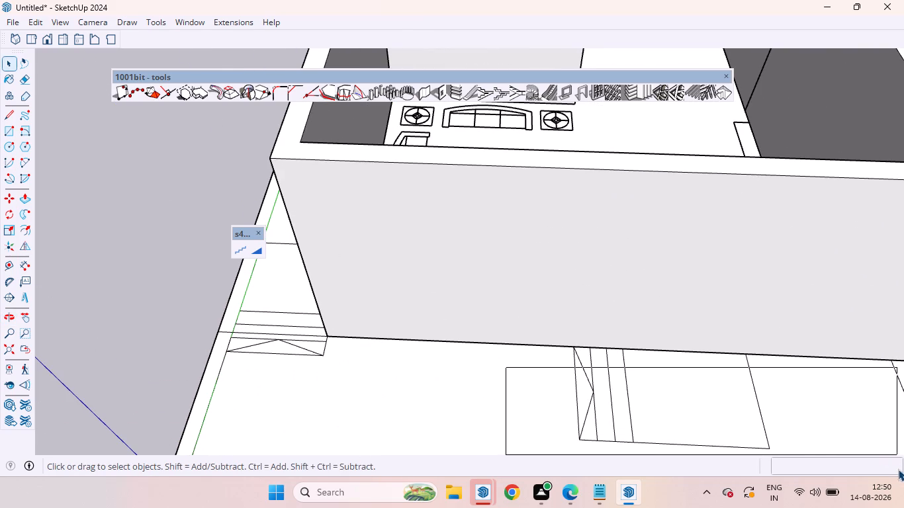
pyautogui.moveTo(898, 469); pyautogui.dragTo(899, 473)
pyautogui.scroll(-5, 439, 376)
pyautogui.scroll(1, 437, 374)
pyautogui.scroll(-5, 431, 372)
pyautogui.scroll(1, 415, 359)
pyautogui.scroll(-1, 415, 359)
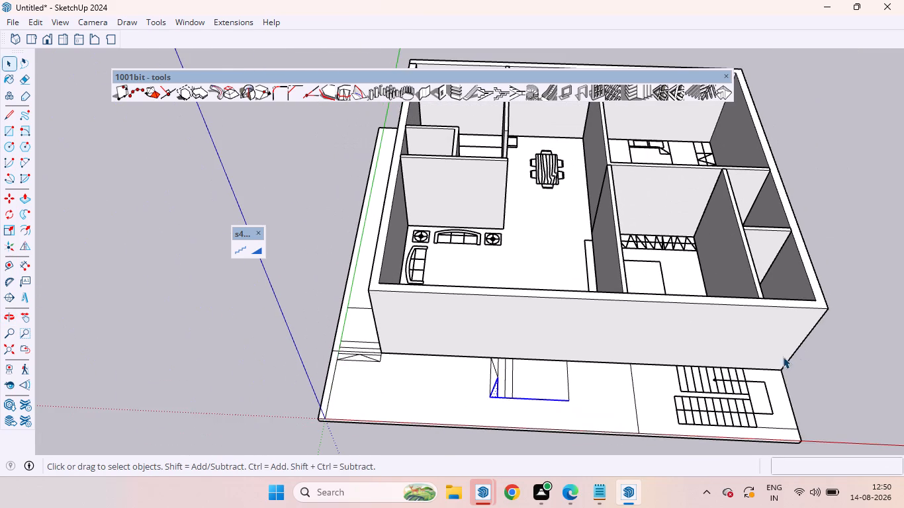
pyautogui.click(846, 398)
# Review the house's rooms and check the bedroom partition walls by selecting them, and clear the selection.
pyautogui.scroll(-6, 496, 406)
pyautogui.moveTo(468, 375); pyautogui.dragTo(468, 367, button='middle')
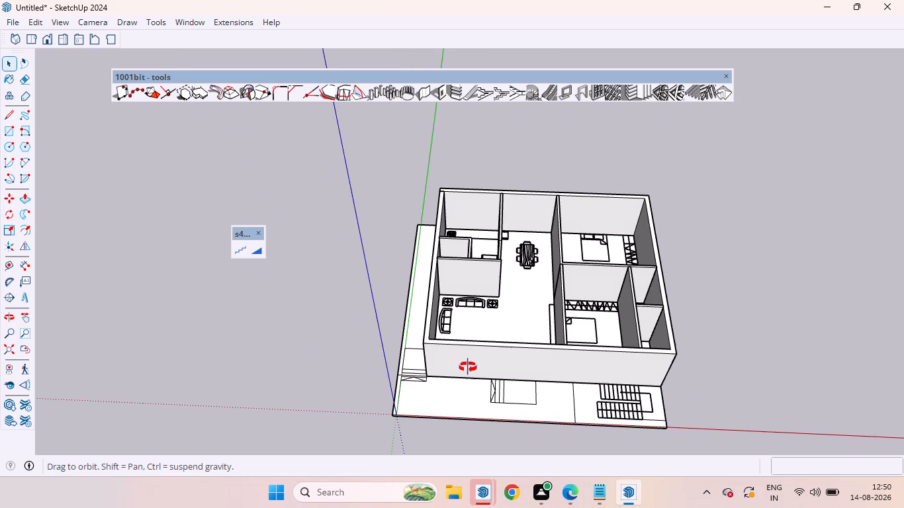
pyautogui.moveTo(468, 367); pyautogui.dragTo(485, 383, button='middle')
pyautogui.scroll(1, 485, 384)
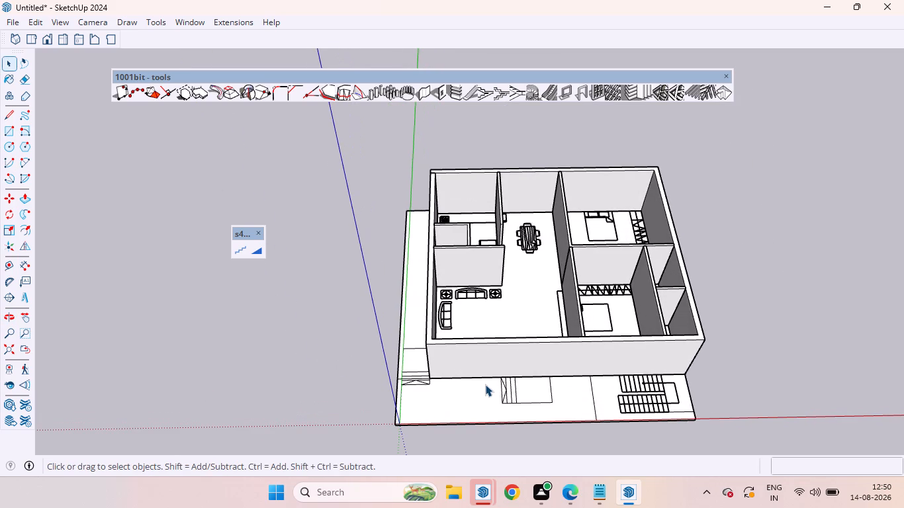
pyautogui.scroll(-5, 486, 402)
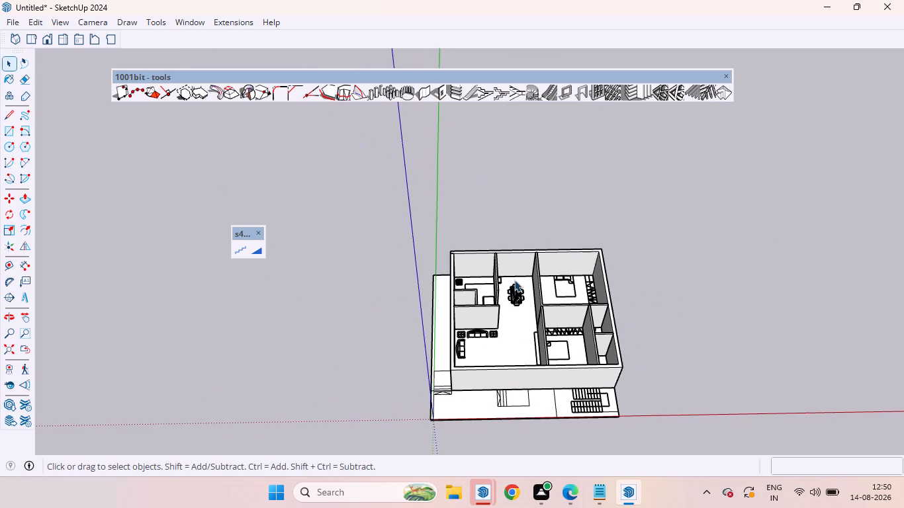
pyautogui.scroll(2, 514, 279)
pyautogui.scroll(-1, 514, 279)
pyautogui.scroll(6, 514, 279)
pyautogui.moveTo(516, 325); pyautogui.dragTo(501, 292, button='middle')
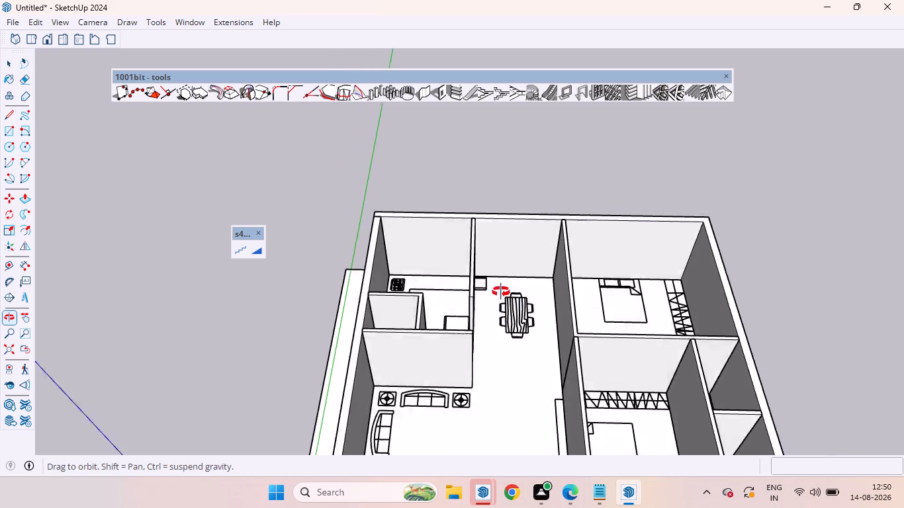
pyautogui.moveTo(501, 292); pyautogui.dragTo(501, 290, button='middle')
pyautogui.scroll(1, 501, 288)
pyautogui.scroll(-13, 484, 297)
pyautogui.scroll(2, 515, 347)
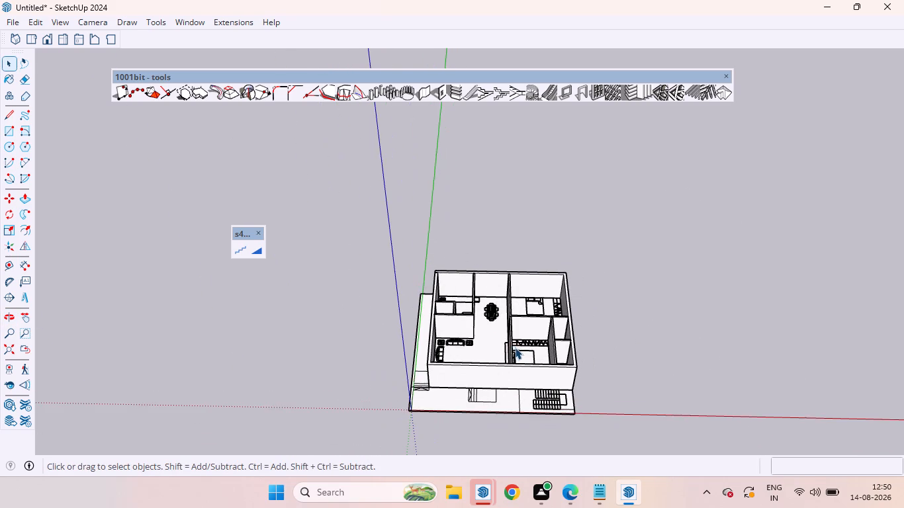
pyautogui.scroll(4, 515, 347)
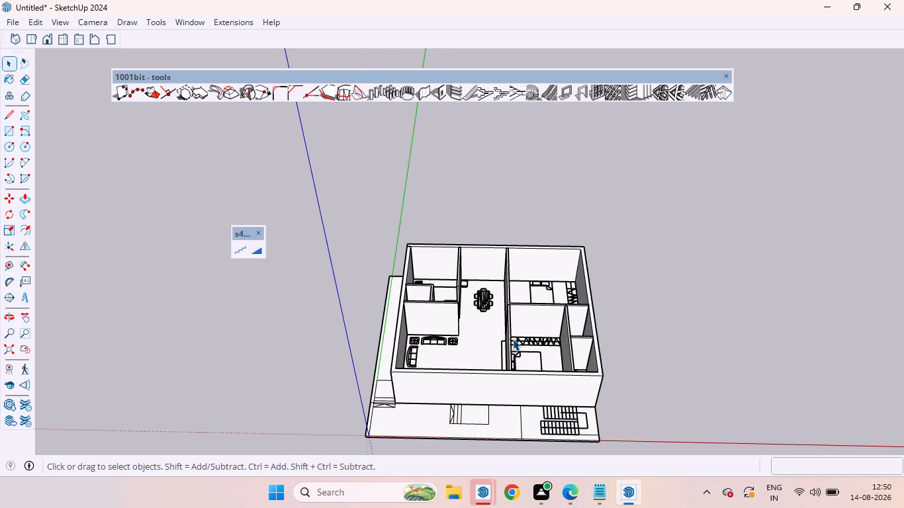
pyautogui.click(539, 319)
pyautogui.scroll(6, 547, 259)
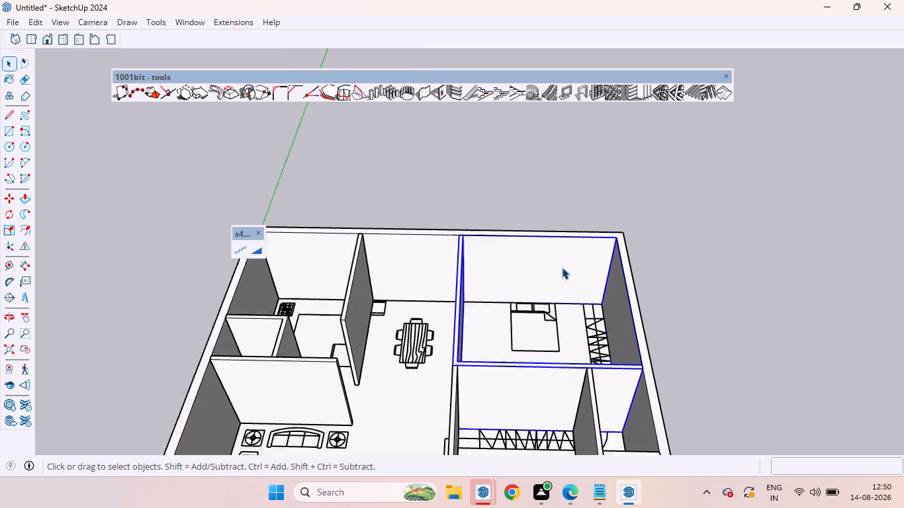
pyautogui.scroll(5, 562, 267)
pyautogui.scroll(-6, 548, 289)
pyautogui.click(707, 300)
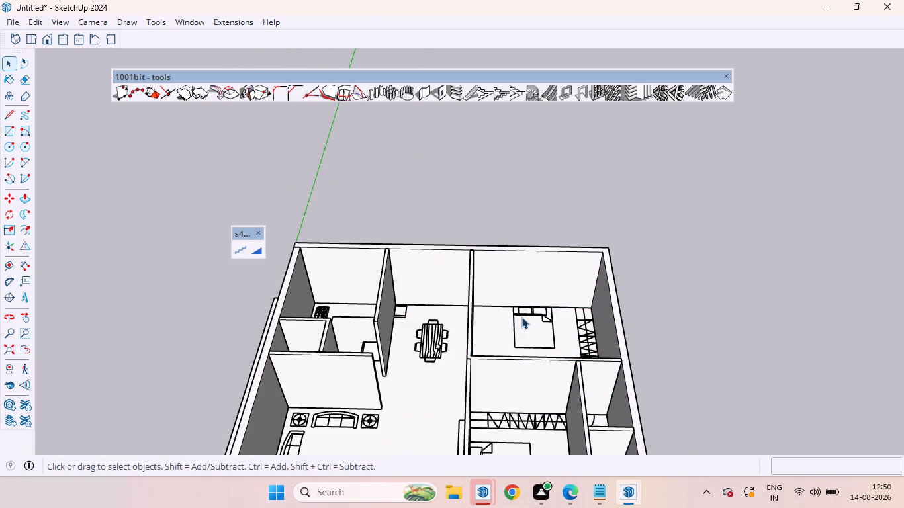
# Examine the floor layout around the front bedroom, the adjoining small rooms and the staircase.
pyautogui.scroll(-7, 379, 314)
pyautogui.moveTo(412, 298); pyautogui.dragTo(451, 438, button='middle')
pyautogui.scroll(-5, 529, 322)
pyautogui.scroll(7, 455, 323)
pyautogui.scroll(-6, 554, 339)
pyautogui.scroll(9, 615, 395)
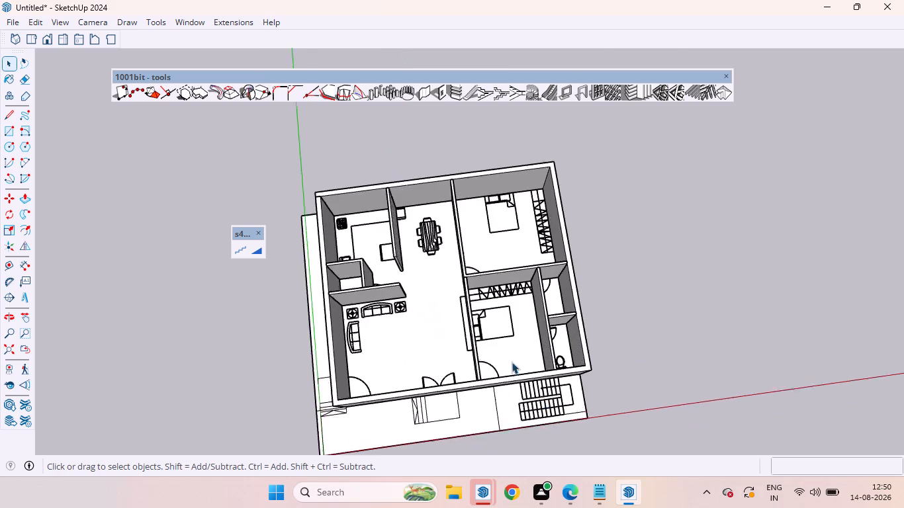
pyautogui.scroll(7, 512, 362)
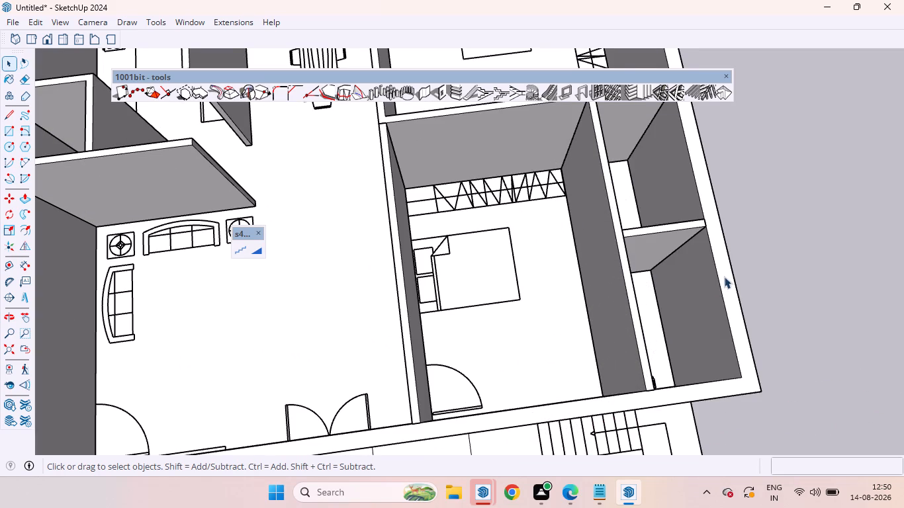
pyautogui.scroll(-12, 725, 284)
pyautogui.moveTo(722, 250); pyautogui.dragTo(574, 227, button='middle')
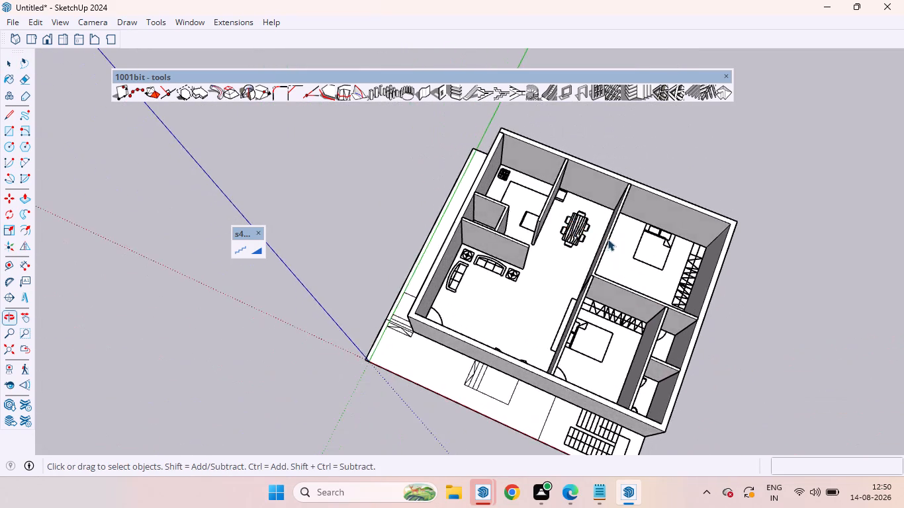
# Examine the whole walled house and its front strip from above and from the front.
pyautogui.scroll(2, 678, 304)
pyautogui.scroll(-1, 678, 305)
pyautogui.scroll(13, 678, 306)
pyautogui.scroll(-14, 678, 312)
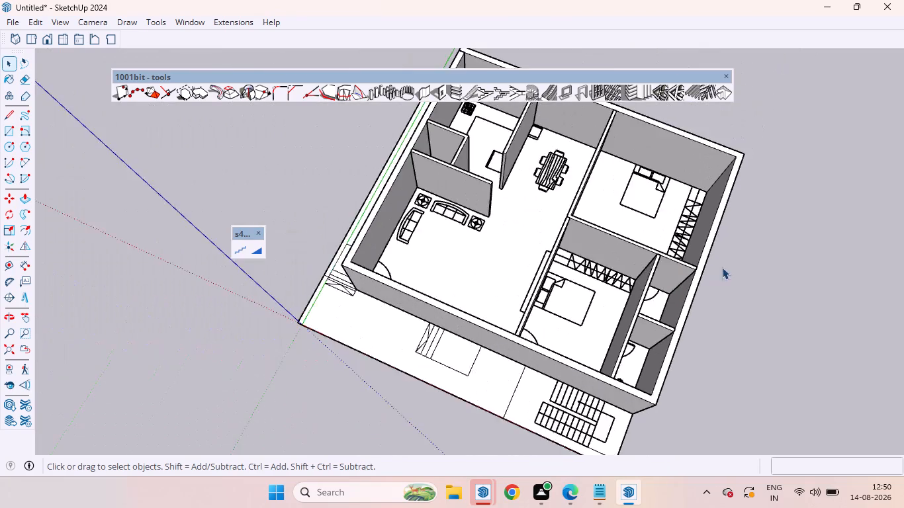
pyautogui.scroll(-7, 673, 329)
pyautogui.scroll(-5, 710, 208)
pyautogui.moveTo(616, 128); pyautogui.dragTo(618, 143, button='middle')
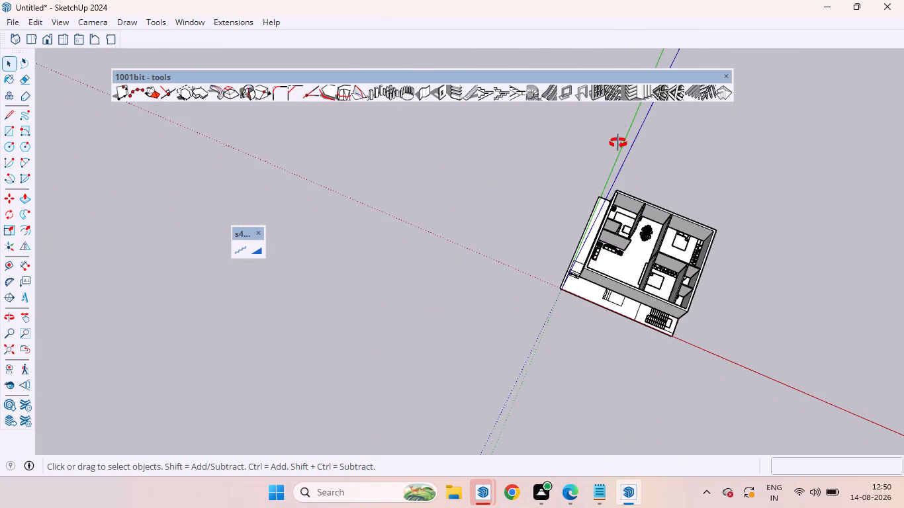
pyautogui.moveTo(618, 143); pyautogui.dragTo(476, 96, button='middle')
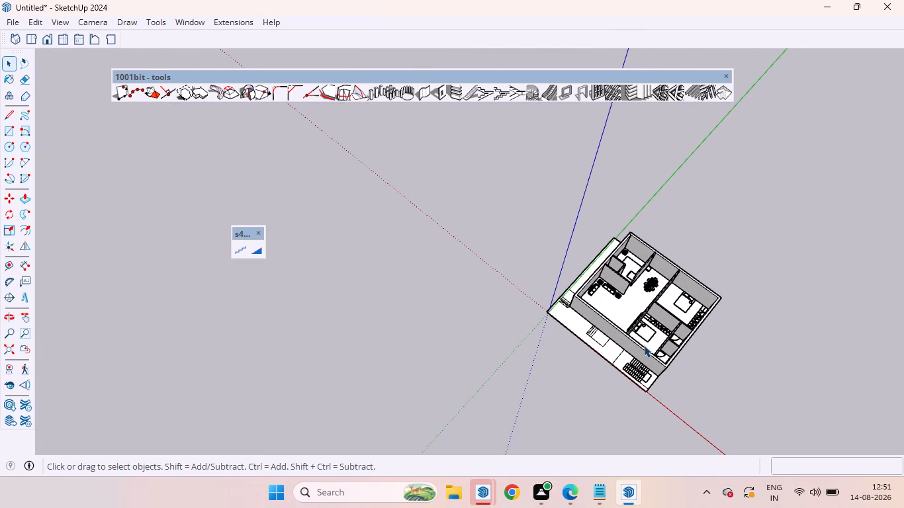
pyautogui.scroll(5, 835, 388)
pyautogui.scroll(5, 381, 302)
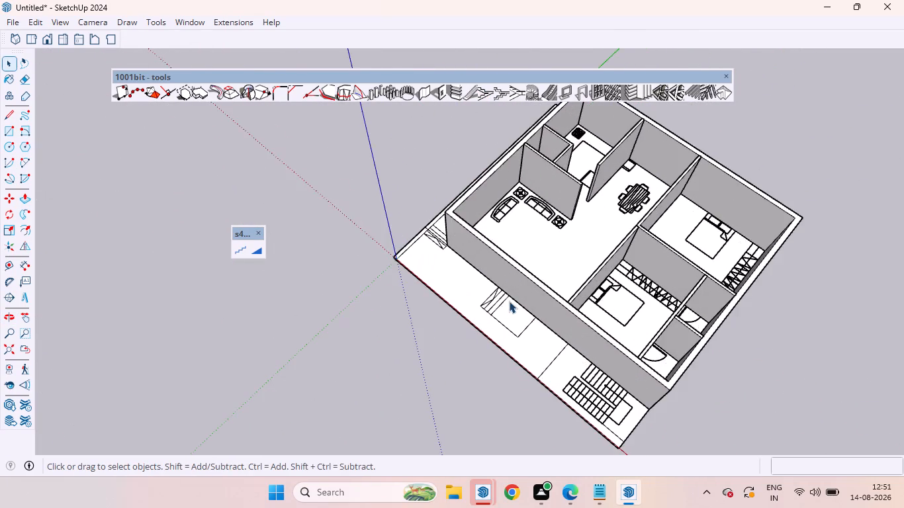
pyautogui.scroll(4, 508, 301)
pyautogui.scroll(-6, 506, 298)
pyautogui.moveTo(482, 309); pyautogui.dragTo(711, 210, button='middle')
pyautogui.scroll(1, 711, 210)
pyautogui.scroll(3, 656, 245)
pyautogui.scroll(-4, 659, 239)
pyautogui.moveTo(614, 269); pyautogui.dragTo(537, 163, button='middle')
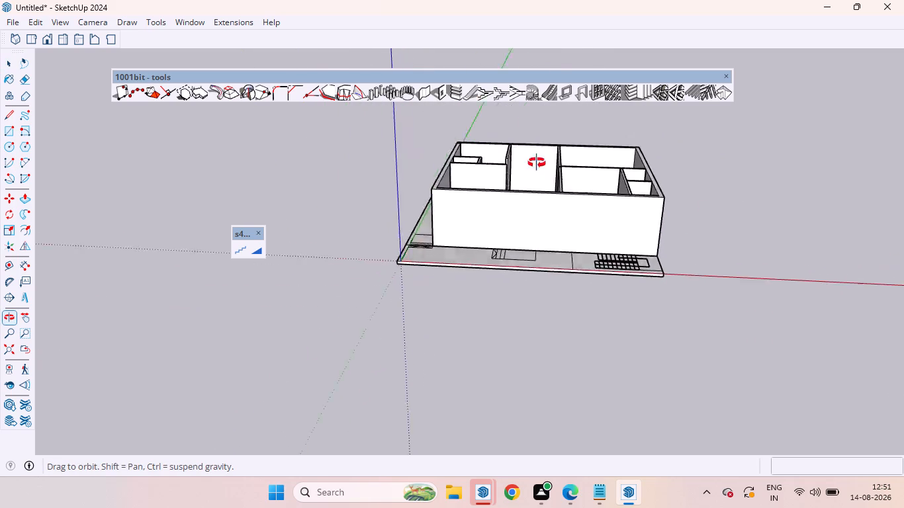
pyautogui.moveTo(537, 163); pyautogui.dragTo(603, 211, button='middle')
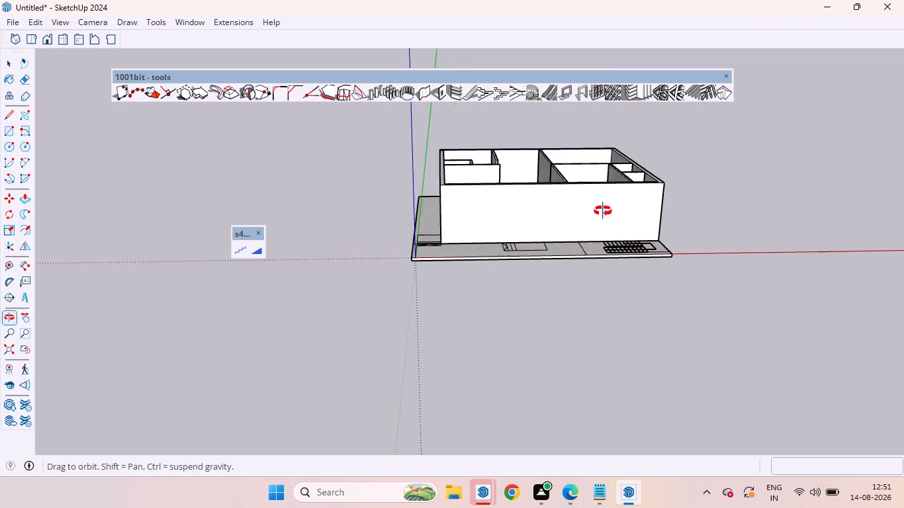
pyautogui.moveTo(603, 211); pyautogui.dragTo(645, 431, button='middle')
# Examine the living room, the front entrance steps and the surrounding wall layout from above.
pyautogui.scroll(1, 639, 421)
pyautogui.scroll(-4, 532, 273)
pyautogui.scroll(1, 531, 297)
pyautogui.scroll(-2, 531, 304)
pyautogui.scroll(5, 521, 296)
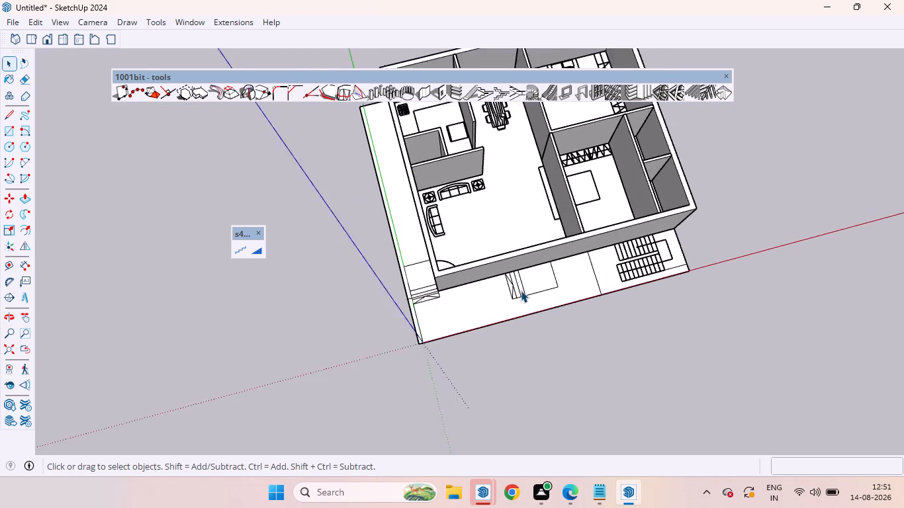
pyautogui.scroll(1, 521, 290)
pyautogui.scroll(-6, 521, 290)
pyautogui.scroll(5, 527, 190)
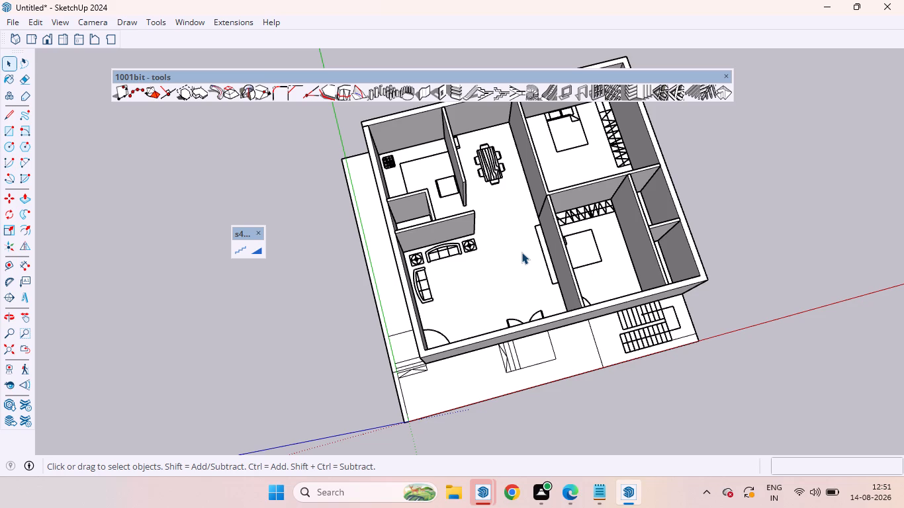
pyautogui.scroll(3, 455, 279)
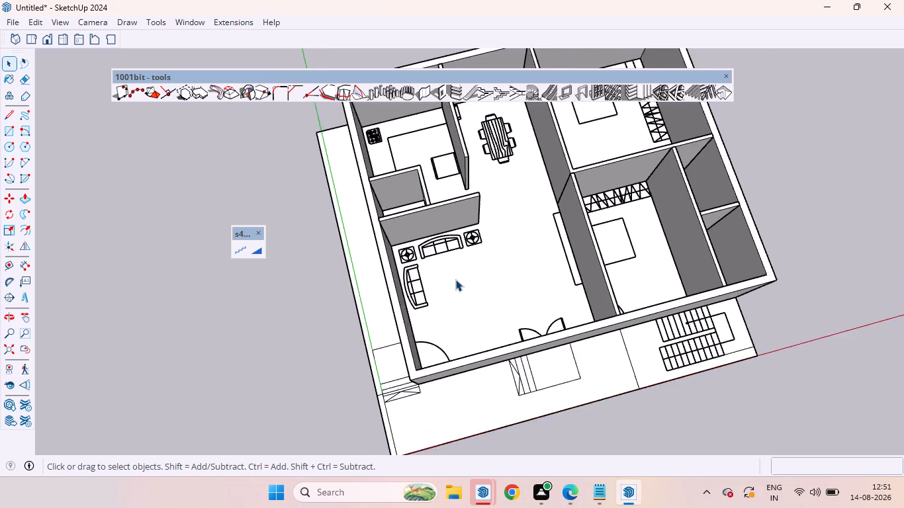
pyautogui.scroll(2, 455, 279)
pyautogui.scroll(-6, 462, 248)
pyautogui.moveTo(464, 304); pyautogui.dragTo(439, 288, button='middle')
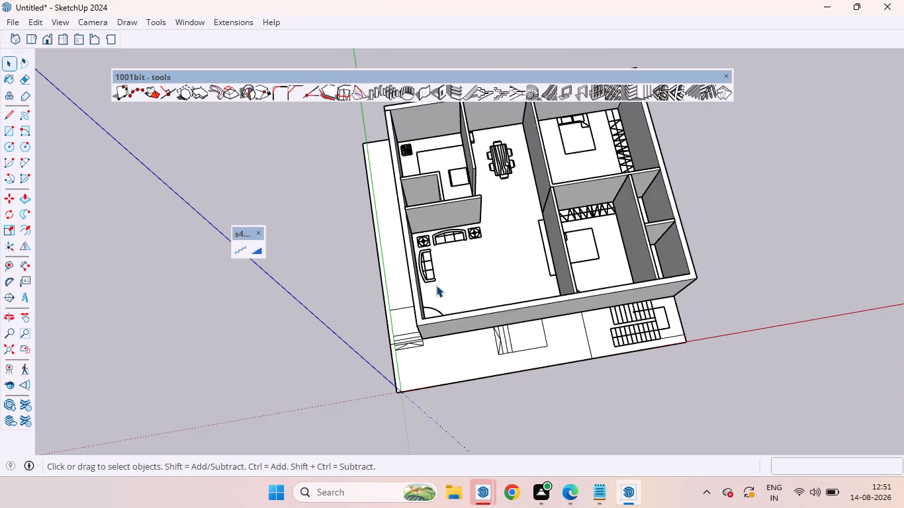
pyautogui.scroll(-6, 443, 313)
pyautogui.moveTo(478, 211); pyautogui.dragTo(469, 265, button='middle')
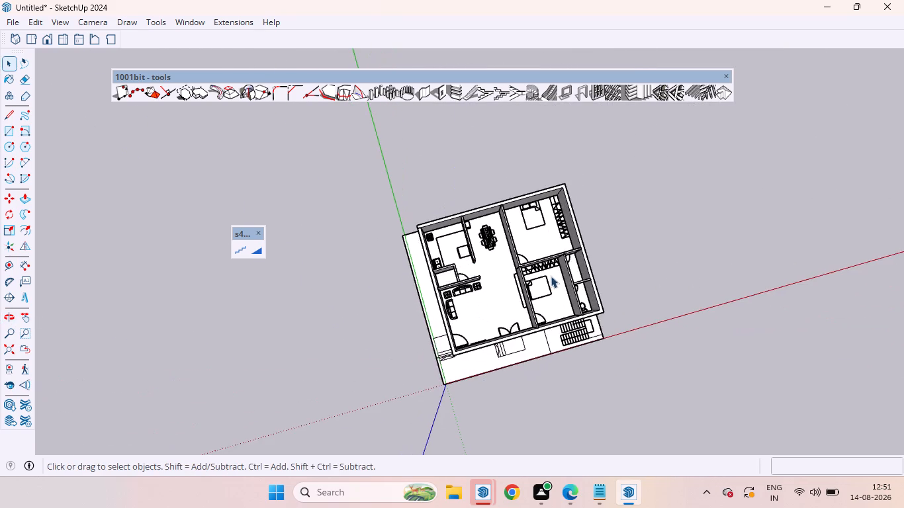
pyautogui.scroll(-6, 551, 276)
pyautogui.scroll(7, 555, 329)
pyautogui.moveTo(563, 327); pyautogui.dragTo(380, 236, button='middle')
pyautogui.scroll(1, 552, 329)
pyautogui.scroll(5, 450, 224)
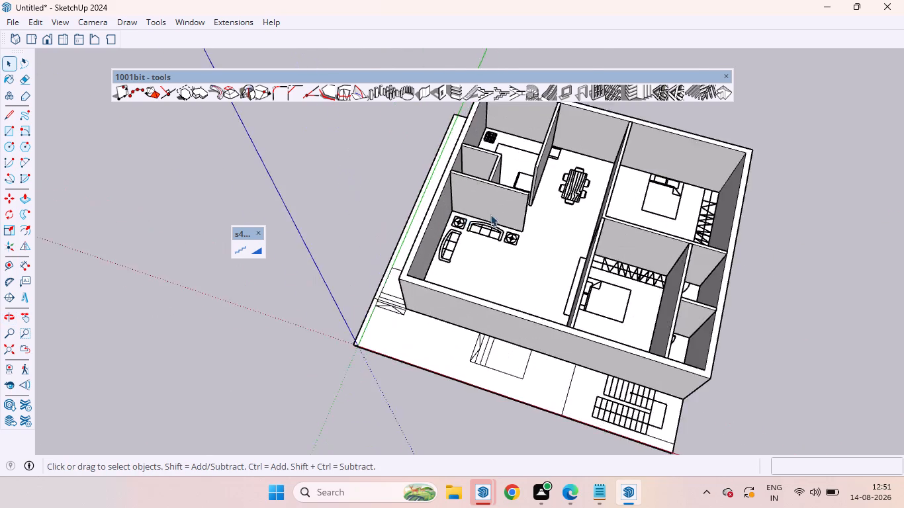
pyautogui.scroll(3, 490, 214)
pyautogui.scroll(-5, 520, 191)
pyautogui.scroll(1, 527, 212)
pyautogui.scroll(-4, 529, 217)
pyautogui.moveTo(565, 211); pyautogui.dragTo(564, 311, button='middle')
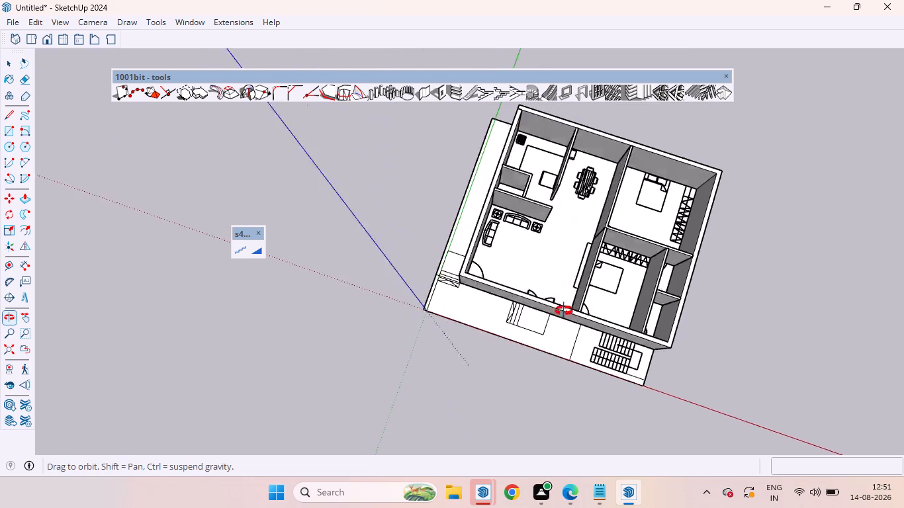
pyautogui.moveTo(564, 311); pyautogui.dragTo(490, 382, button='middle')
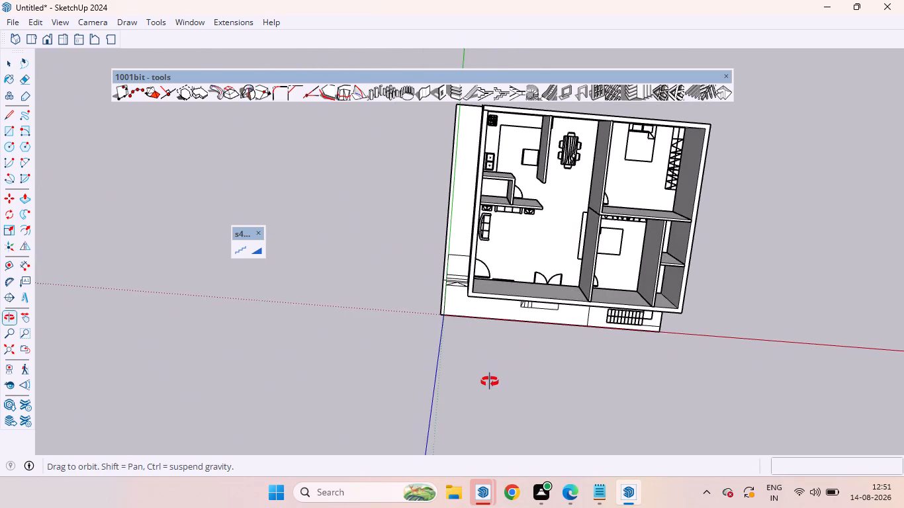
pyautogui.moveTo(490, 382); pyautogui.dragTo(486, 367, button='middle')
# Examine the partition walls between the living room, the small room and the kitchen.
pyautogui.scroll(16, 493, 157)
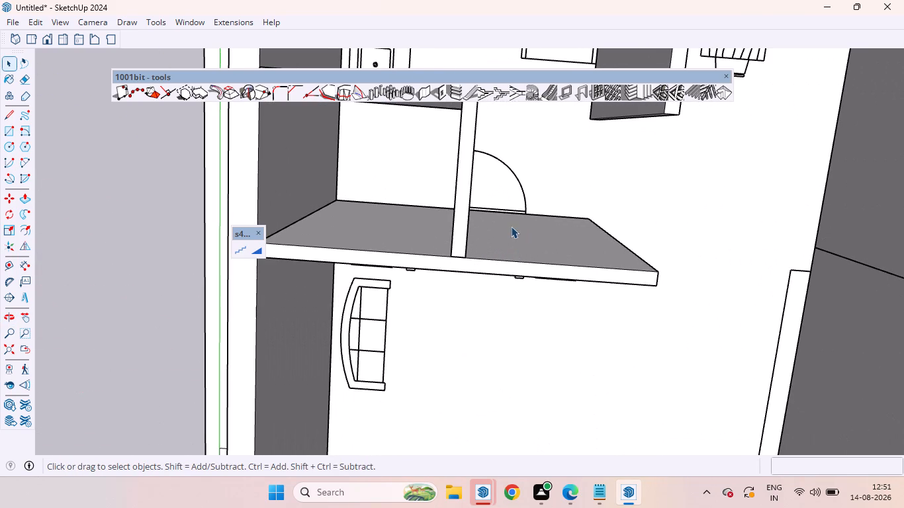
pyautogui.scroll(-7, 453, 166)
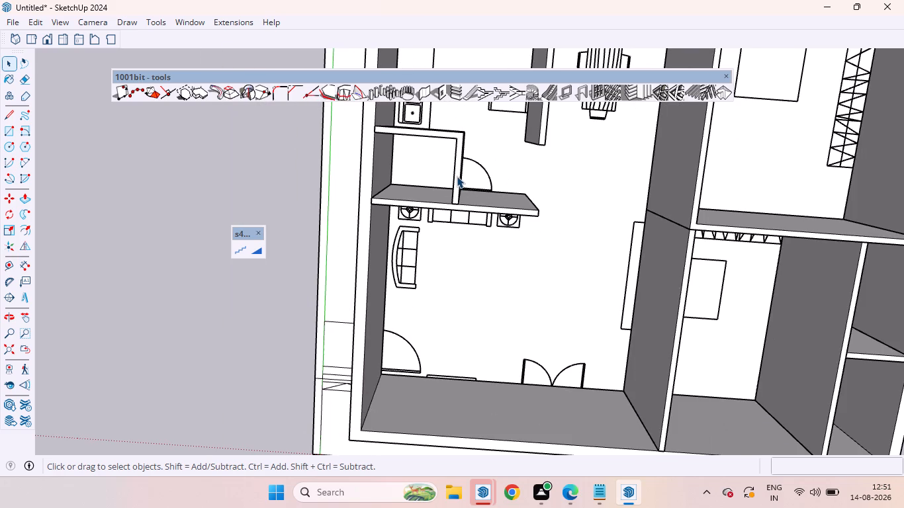
pyautogui.scroll(-6, 465, 167)
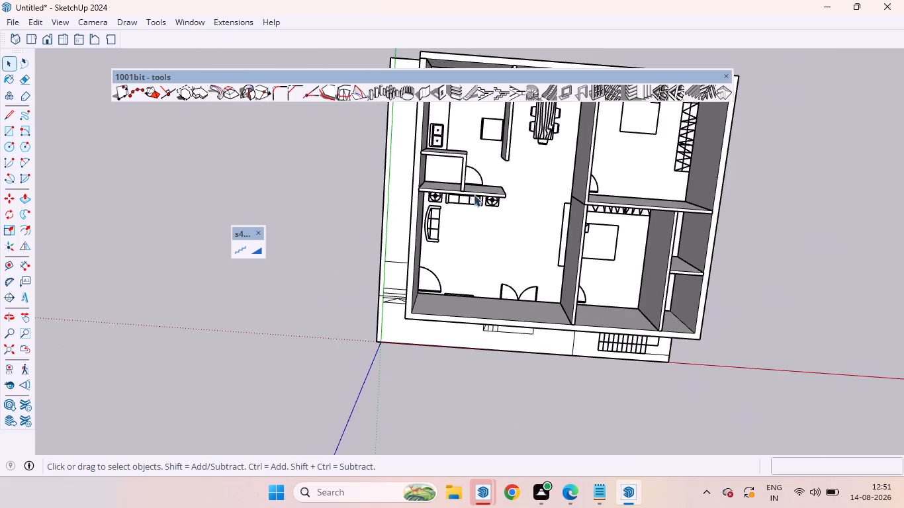
pyautogui.scroll(4, 473, 192)
pyautogui.scroll(-2, 445, 218)
pyautogui.scroll(1, 445, 218)
pyautogui.scroll(-9, 447, 218)
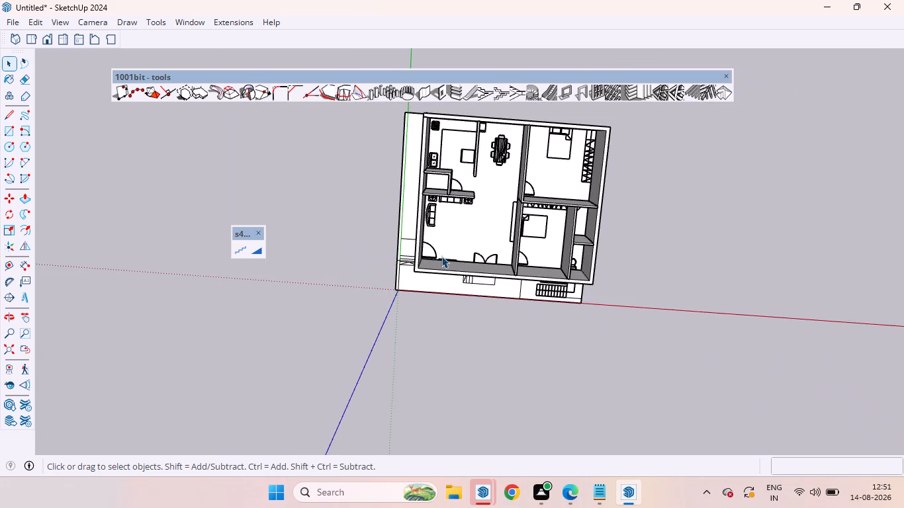
pyautogui.scroll(-6, 441, 224)
# Examine the dining area, the kitchen wall and the rear bedroom from above.
pyautogui.moveTo(423, 199); pyautogui.dragTo(415, 118, button='middle')
pyautogui.scroll(3, 482, 179)
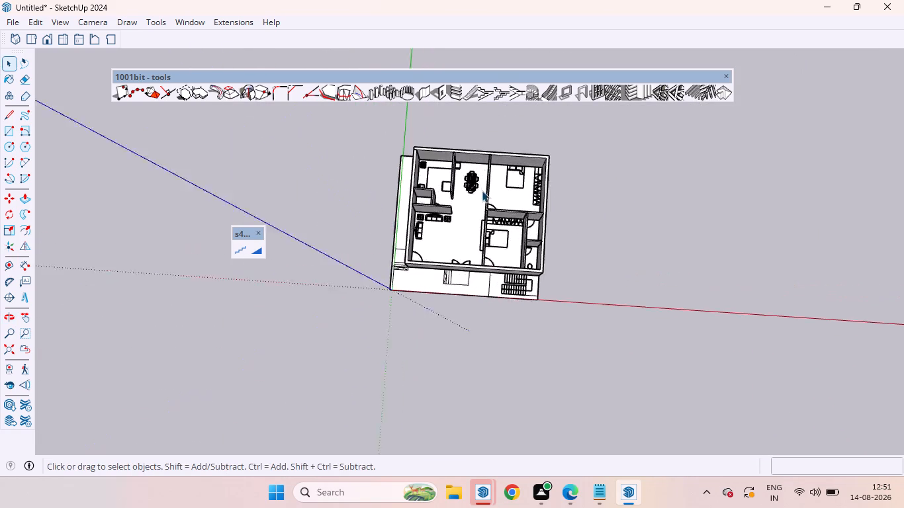
pyautogui.scroll(7, 482, 190)
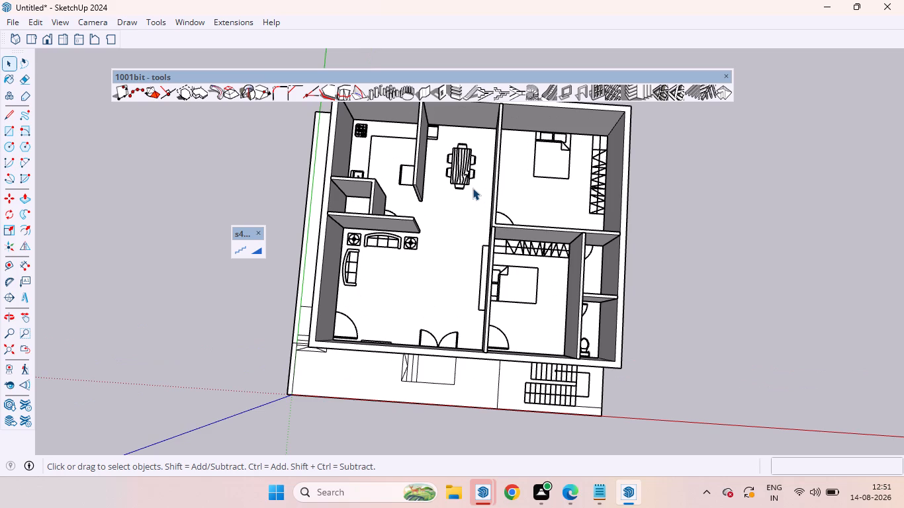
pyautogui.scroll(-1, 517, 124)
pyautogui.scroll(8, 481, 136)
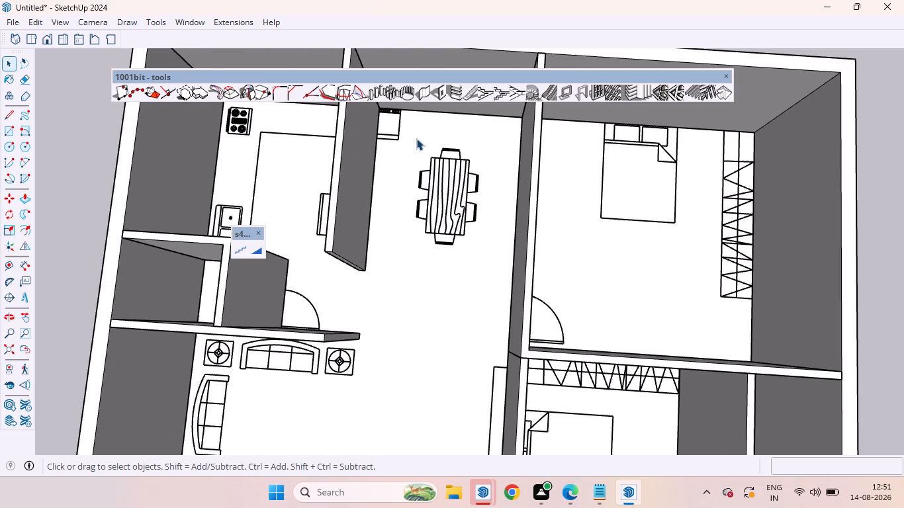
pyautogui.click(408, 130)
pyautogui.scroll(-13, 402, 210)
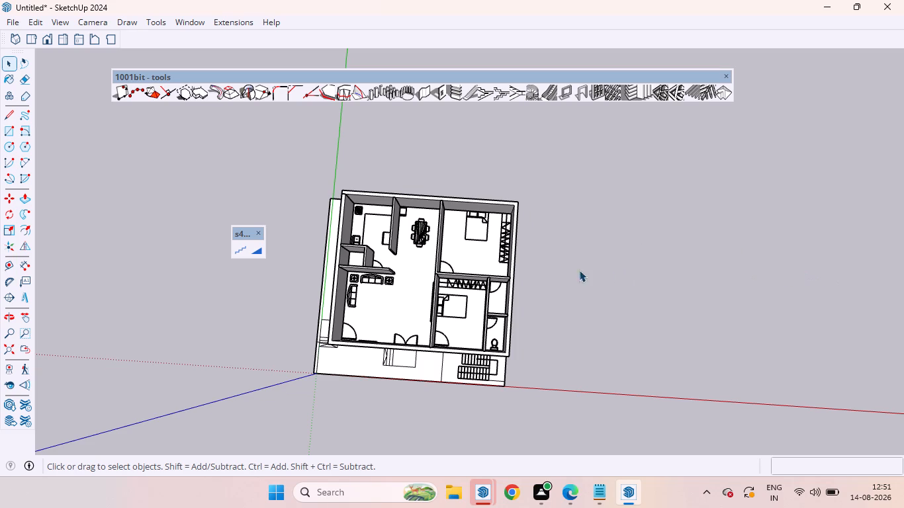
pyautogui.scroll(5, 540, 260)
pyautogui.scroll(-4, 491, 253)
pyautogui.scroll(1, 521, 249)
pyautogui.scroll(-1, 535, 249)
pyautogui.scroll(-6, 541, 311)
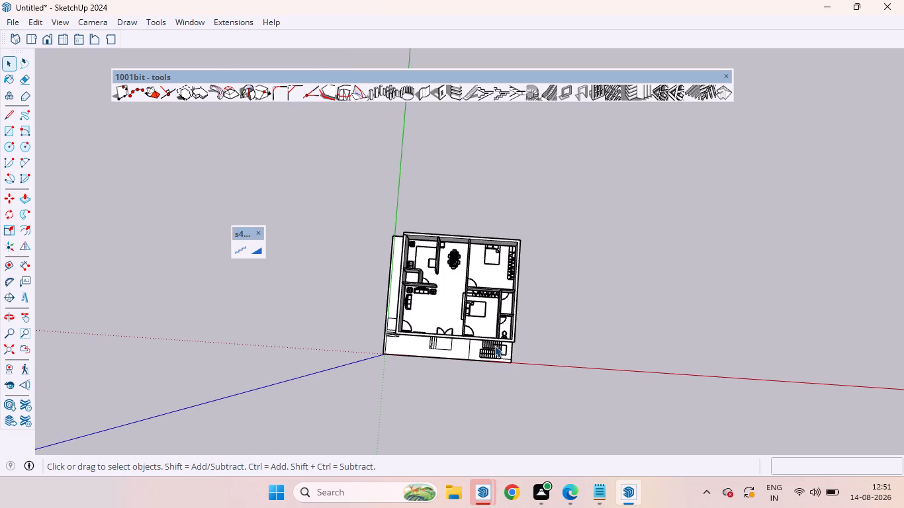
# Examine the staircase linework on the front slab from above and from the front.
pyautogui.scroll(3, 494, 345)
pyautogui.moveTo(451, 369); pyautogui.dragTo(457, 251, button='middle')
pyautogui.scroll(3, 463, 313)
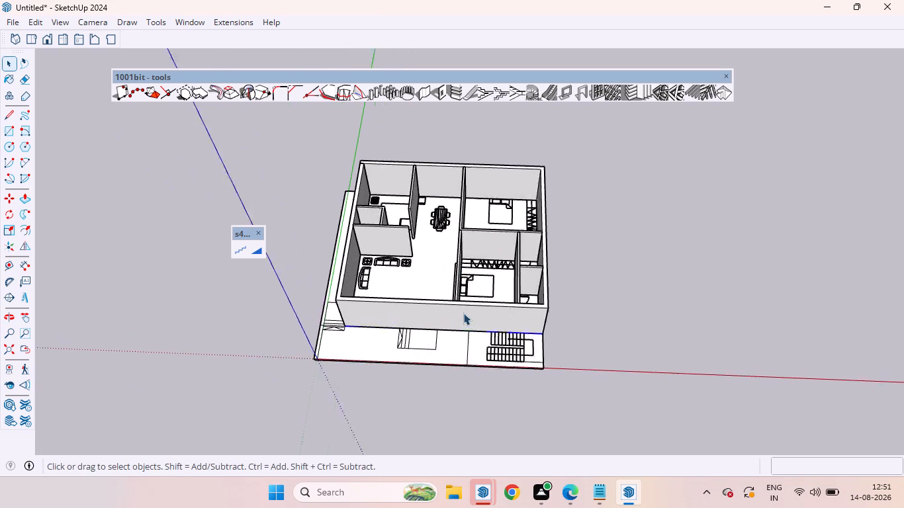
pyautogui.scroll(3, 463, 313)
pyautogui.click(653, 335)
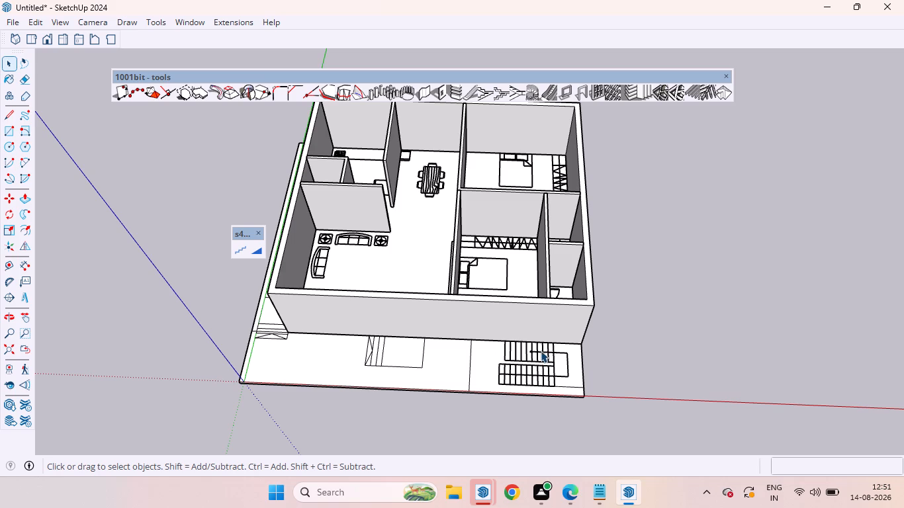
pyautogui.click(541, 351)
pyautogui.click(637, 349)
pyautogui.scroll(6, 555, 364)
pyautogui.scroll(-7, 575, 361)
pyautogui.scroll(-7, 512, 343)
pyautogui.moveTo(498, 408); pyautogui.dragTo(445, 206, button='middle')
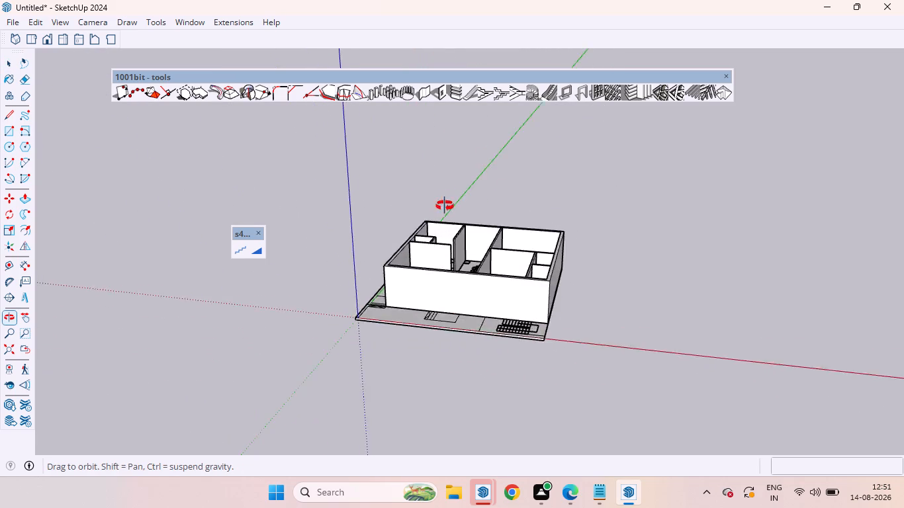
pyautogui.moveTo(445, 206); pyautogui.dragTo(441, 185, button='middle')
# Examine the exterior walls and base slab from the side, the front and above.
pyautogui.scroll(7, 526, 292)
pyautogui.moveTo(580, 304); pyautogui.dragTo(386, 251, button='middle')
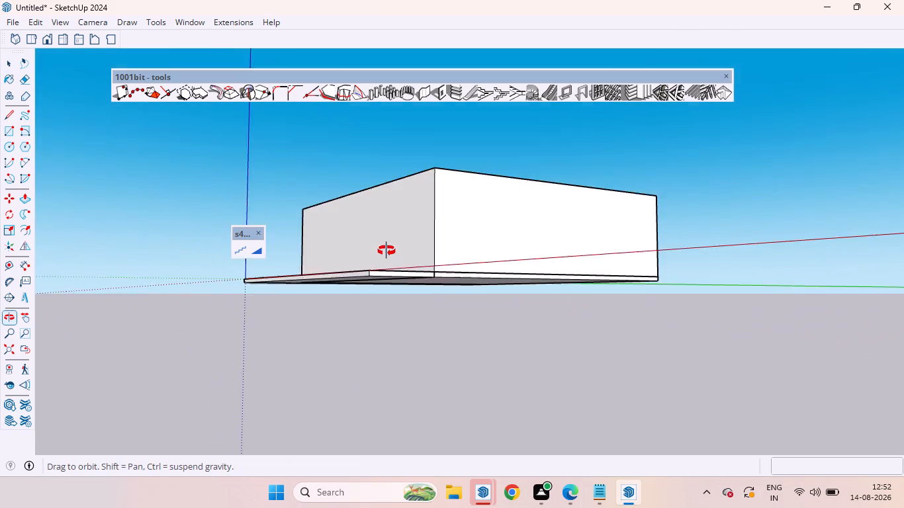
pyautogui.moveTo(386, 251); pyautogui.dragTo(650, 384, button='middle')
pyautogui.scroll(-6, 625, 323)
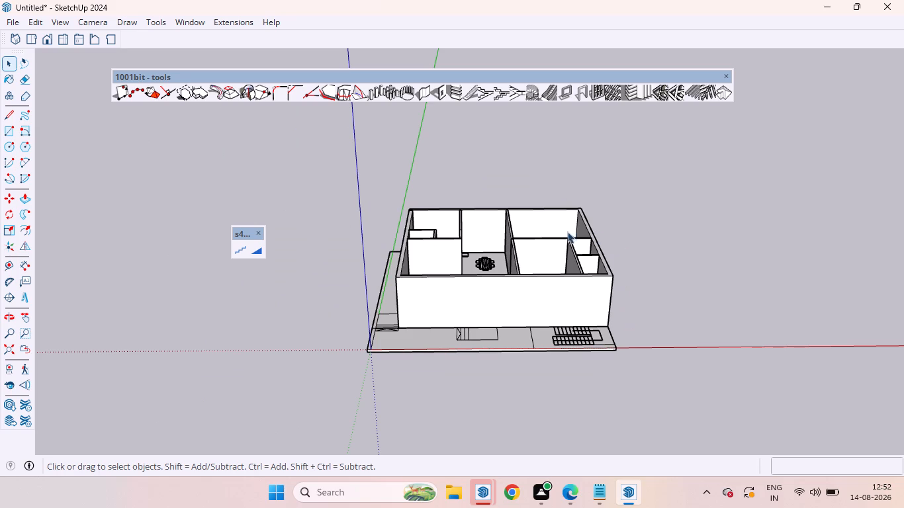
pyautogui.scroll(4, 555, 232)
pyautogui.scroll(-6, 555, 232)
pyautogui.moveTo(551, 211); pyautogui.dragTo(550, 398, button='middle')
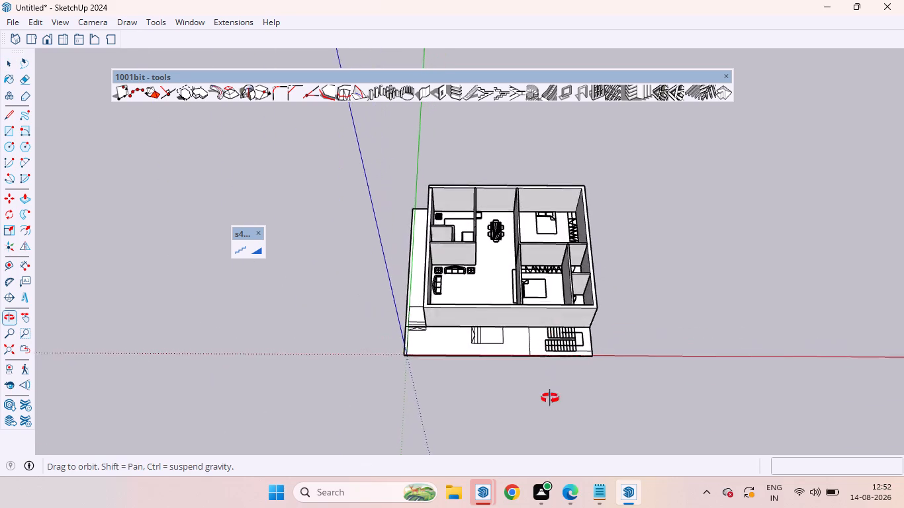
pyautogui.moveTo(550, 398); pyautogui.dragTo(516, 177, button='middle')
pyautogui.scroll(5, 590, 322)
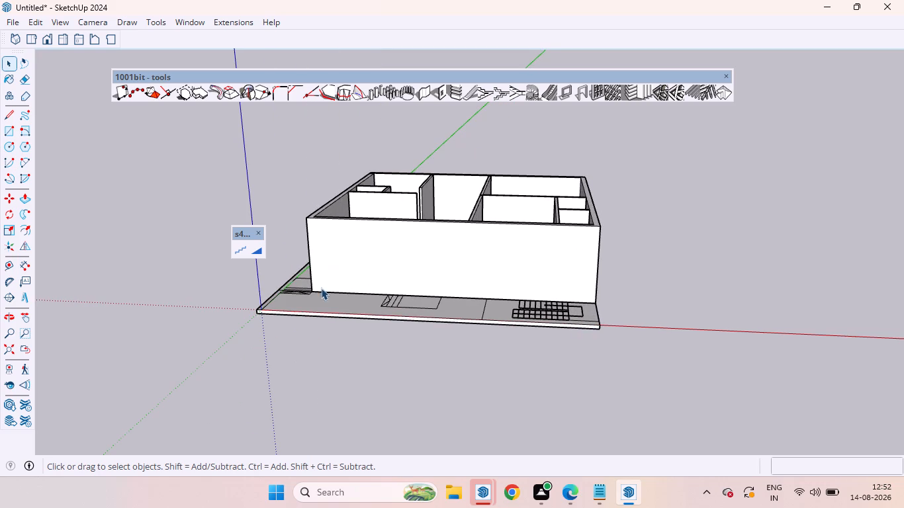
pyautogui.scroll(-2, 325, 302)
pyautogui.moveTo(324, 302); pyautogui.dragTo(437, 301, button='middle')
pyautogui.scroll(-1, 324, 302)
pyautogui.scroll(1, 437, 297)
pyautogui.scroll(-4, 439, 255)
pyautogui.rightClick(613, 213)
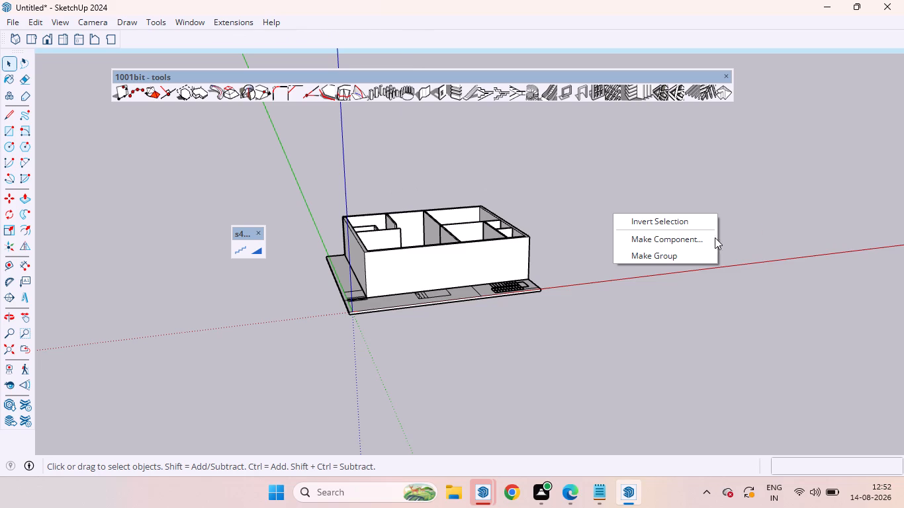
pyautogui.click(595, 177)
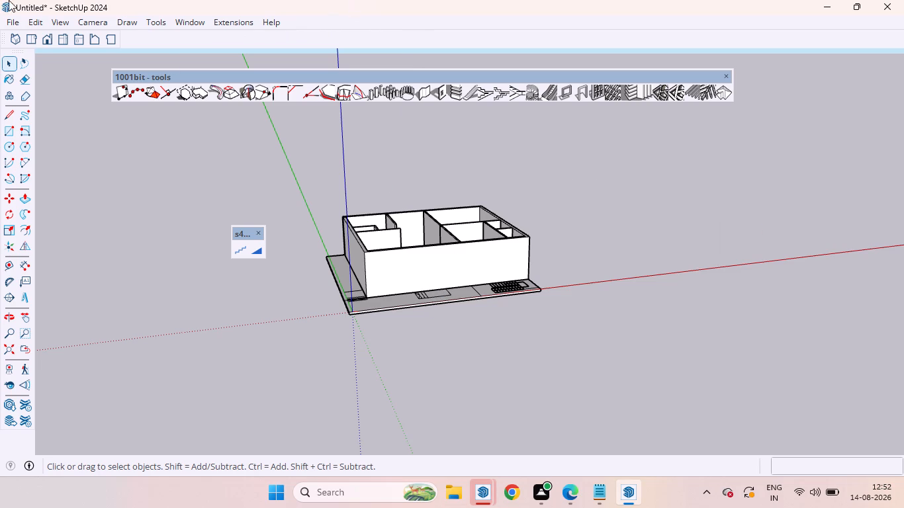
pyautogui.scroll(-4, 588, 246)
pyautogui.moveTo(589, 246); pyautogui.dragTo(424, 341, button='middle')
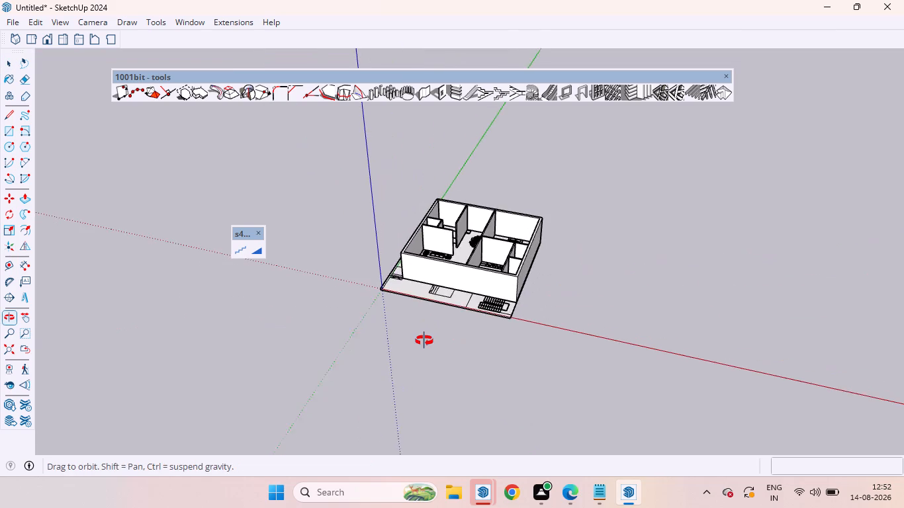
# Examine the house from above, looking closely at the kitchen's stove, sink and counter linework.
pyautogui.moveTo(424, 341); pyautogui.dragTo(428, 345, button='middle')
pyautogui.scroll(5, 516, 195)
pyautogui.scroll(3, 514, 252)
pyautogui.scroll(-2, 473, 298)
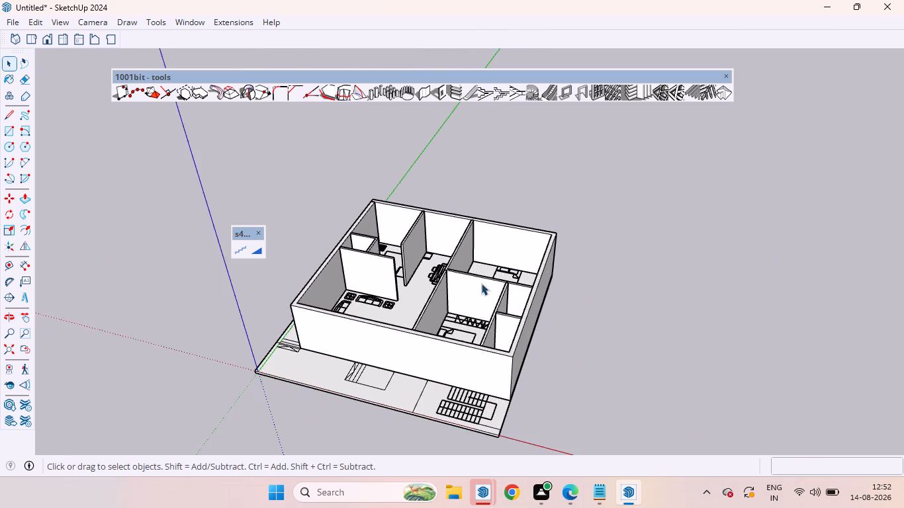
pyautogui.scroll(-5, 494, 259)
pyautogui.moveTo(501, 263); pyautogui.dragTo(539, 473, button='middle')
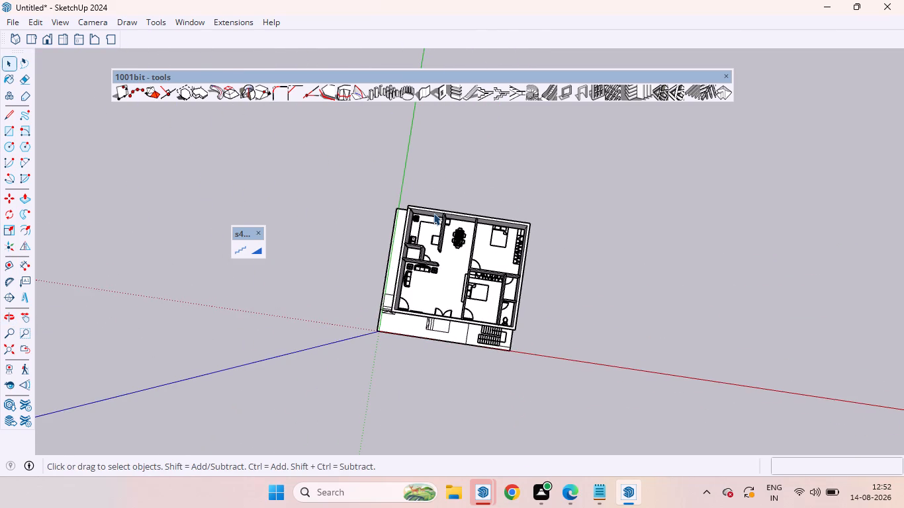
pyautogui.scroll(8, 433, 213)
pyautogui.scroll(-1, 434, 212)
pyautogui.scroll(18, 434, 212)
pyautogui.scroll(-6, 425, 236)
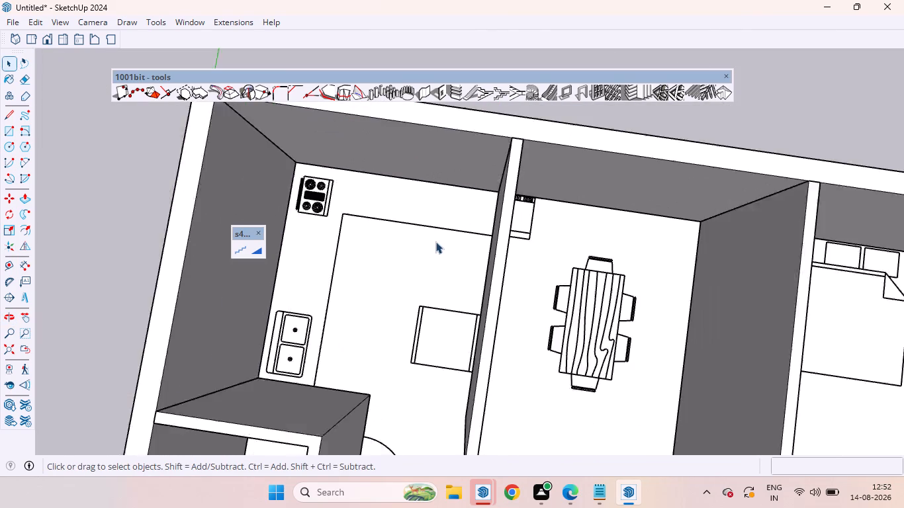
pyautogui.scroll(-2, 435, 241)
pyautogui.scroll(-7, 359, 245)
pyautogui.scroll(11, 298, 266)
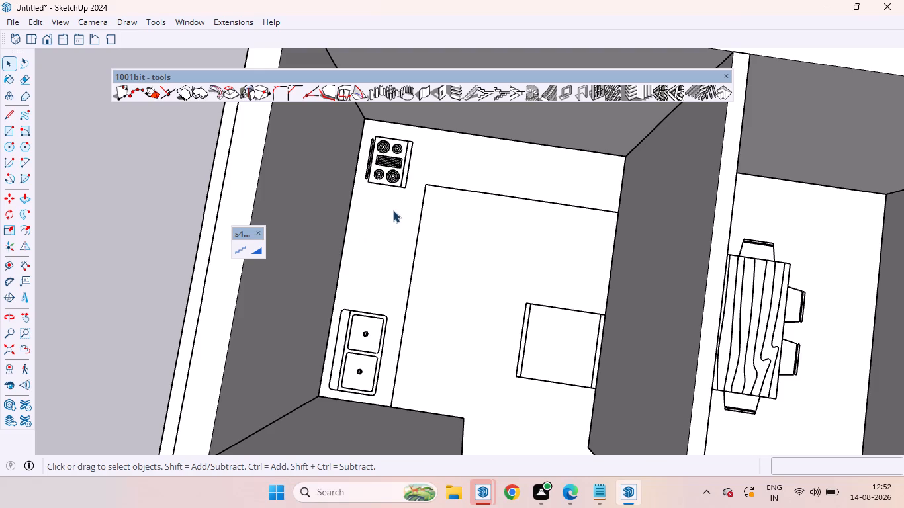
pyautogui.scroll(-6, 395, 206)
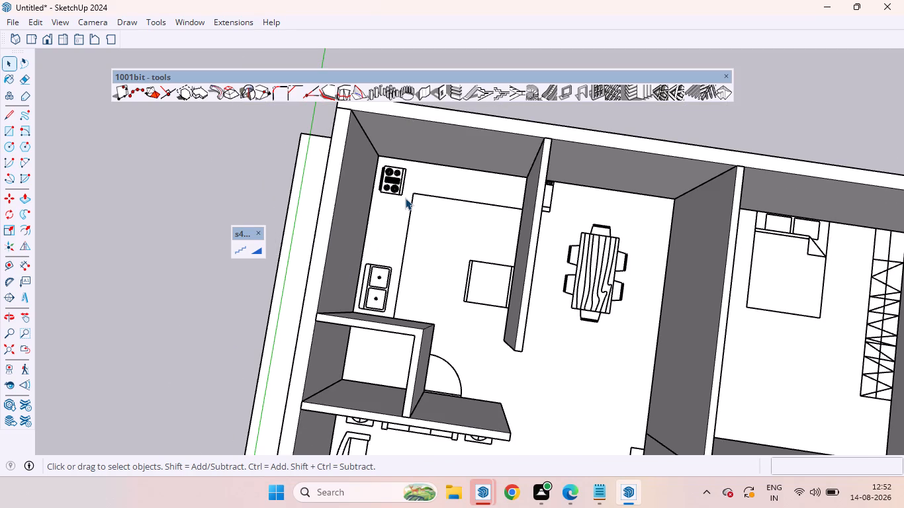
pyautogui.scroll(5, 400, 201)
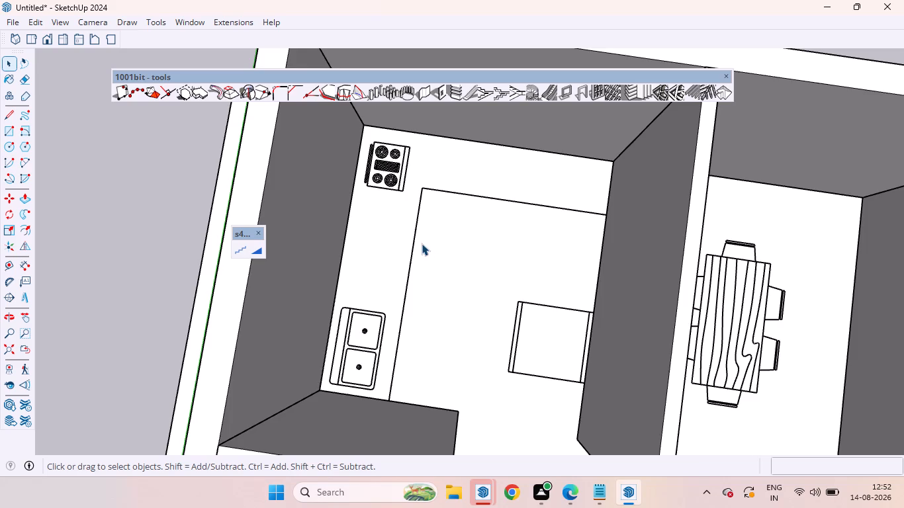
pyautogui.scroll(-7, 410, 250)
pyautogui.scroll(-12, 411, 149)
pyautogui.scroll(-3, 388, 292)
pyautogui.scroll(1, 394, 292)
pyautogui.scroll(-3, 396, 292)
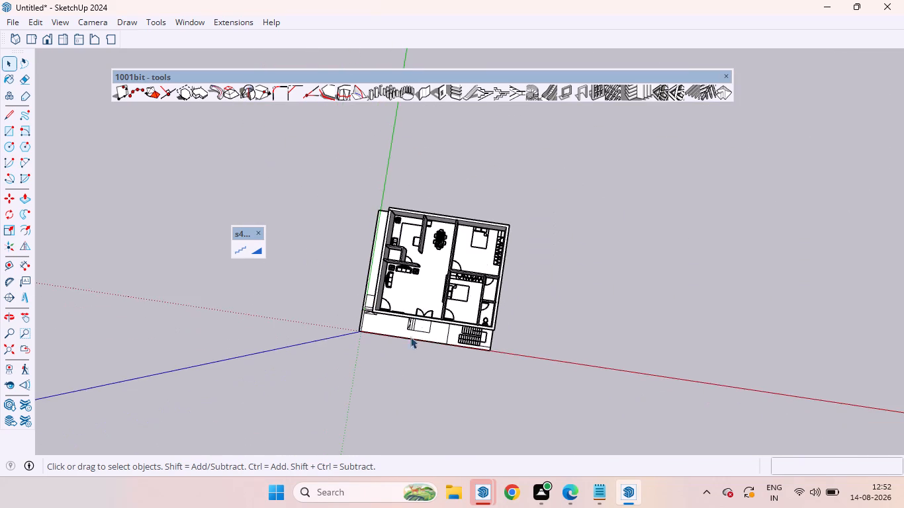
pyautogui.scroll(1, 392, 369)
# Select the exterior walls and the kitchen and living-room partitions in turn to check which pieces form separate objects.
pyautogui.moveTo(392, 370); pyautogui.dragTo(396, 160, button='middle')
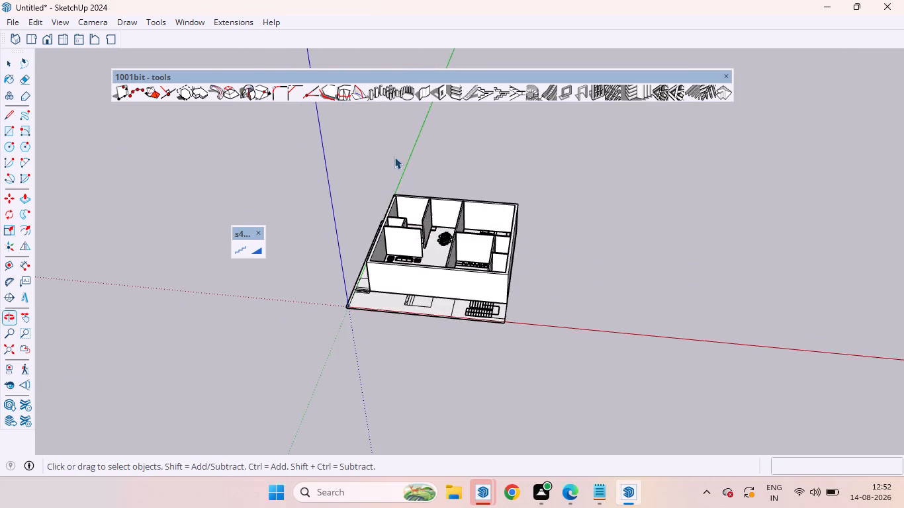
pyautogui.scroll(11, 422, 245)
pyautogui.scroll(-8, 429, 276)
pyautogui.click(437, 299)
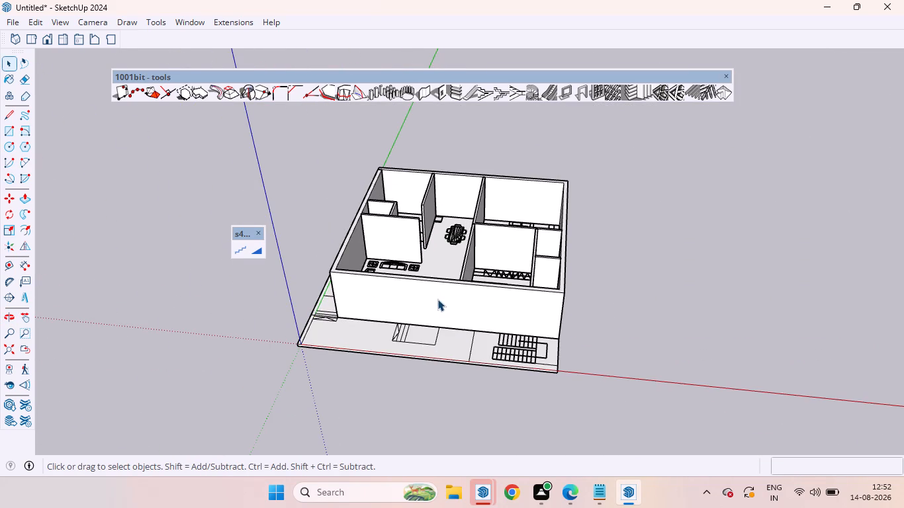
pyautogui.click(647, 248)
pyautogui.click(426, 316)
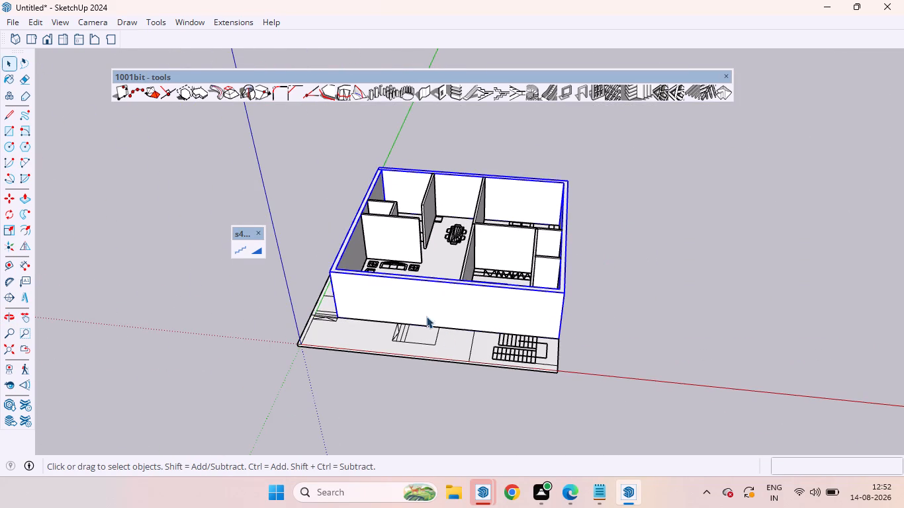
pyautogui.moveTo(558, 256); pyautogui.dragTo(383, 359, button='middle')
pyautogui.scroll(5, 518, 164)
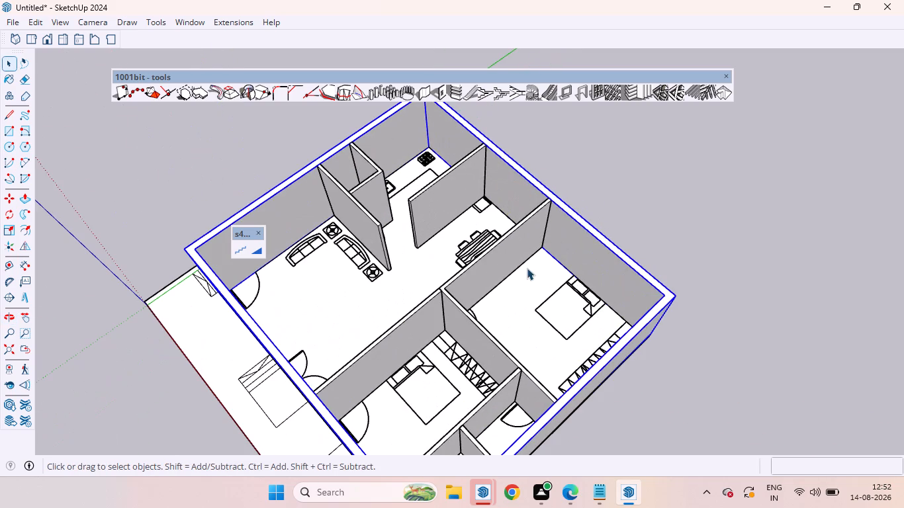
pyautogui.click(508, 263)
pyautogui.click(451, 173)
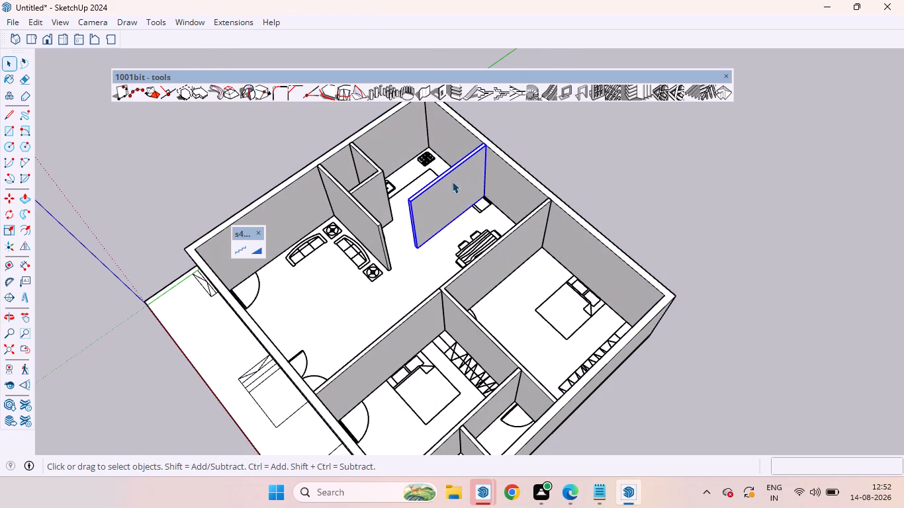
pyautogui.click(375, 167)
pyautogui.click(377, 203)
pyautogui.click(355, 223)
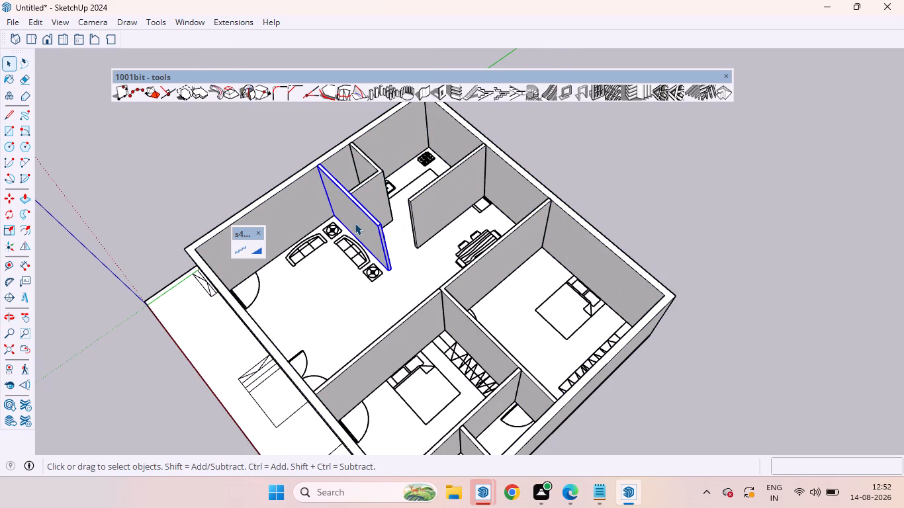
pyautogui.click(572, 151)
pyautogui.click(383, 200)
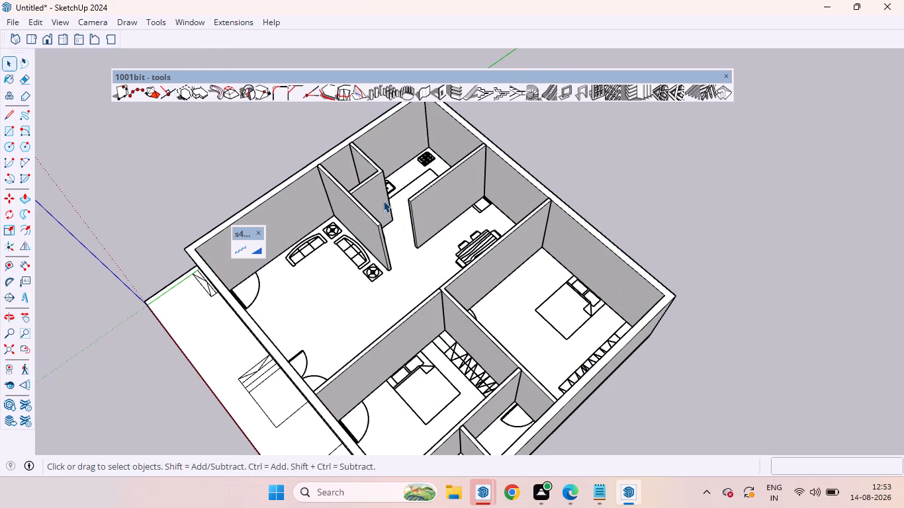
pyautogui.click(354, 211)
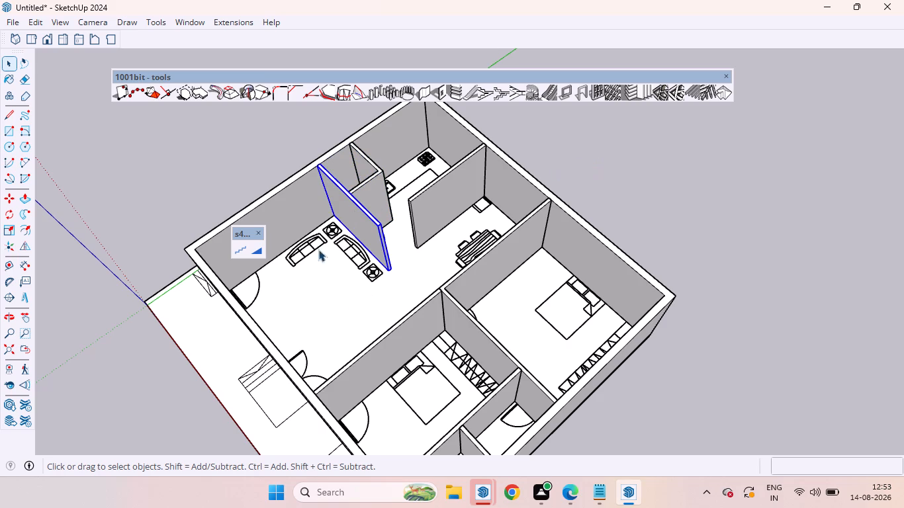
pyautogui.click(294, 220)
pyautogui.click(600, 182)
# Examine the whole house from above, in the Front view and in the Top view.
pyautogui.scroll(-8, 617, 181)
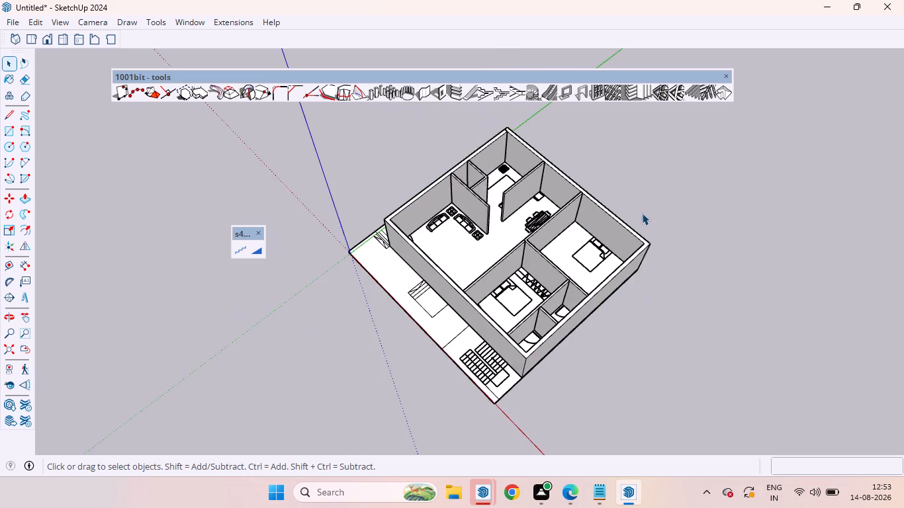
pyautogui.scroll(-6, 642, 214)
pyautogui.moveTo(598, 335); pyautogui.dragTo(677, 468, button='middle')
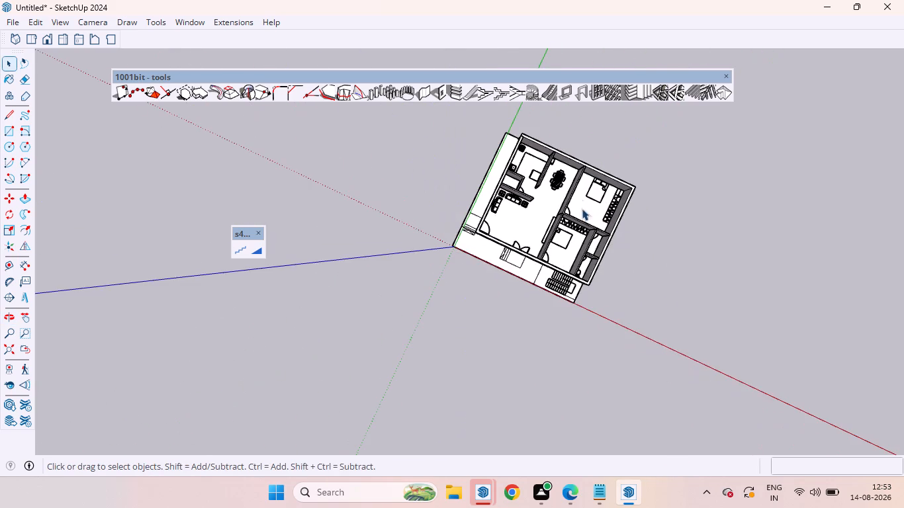
pyautogui.scroll(11, 547, 153)
pyautogui.scroll(-4, 545, 173)
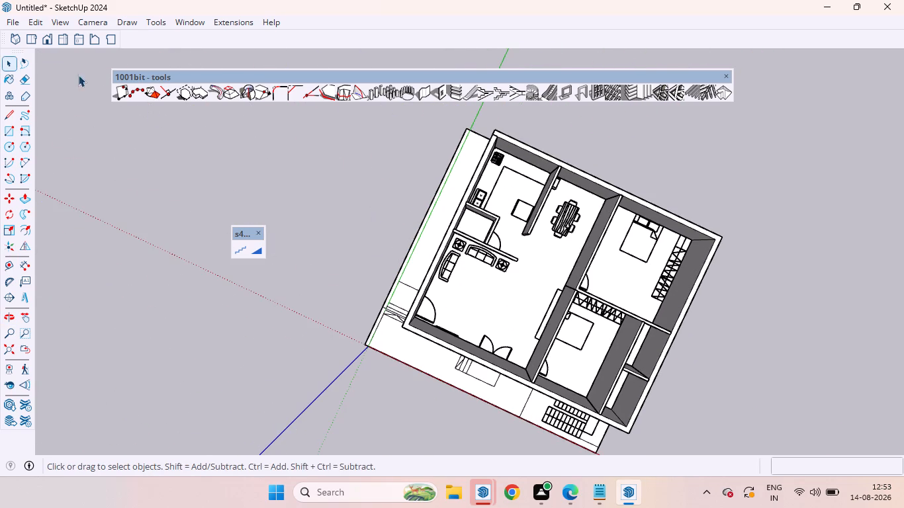
pyautogui.click(47, 40)
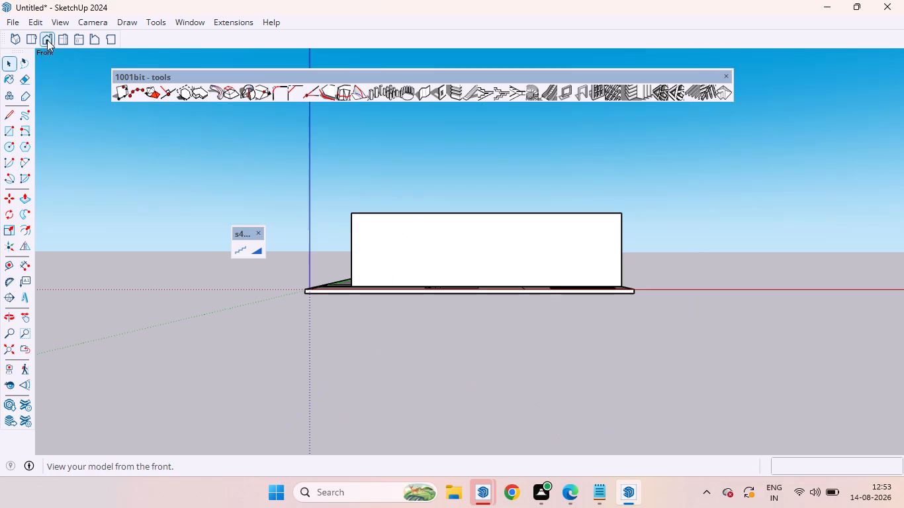
pyautogui.click(30, 36)
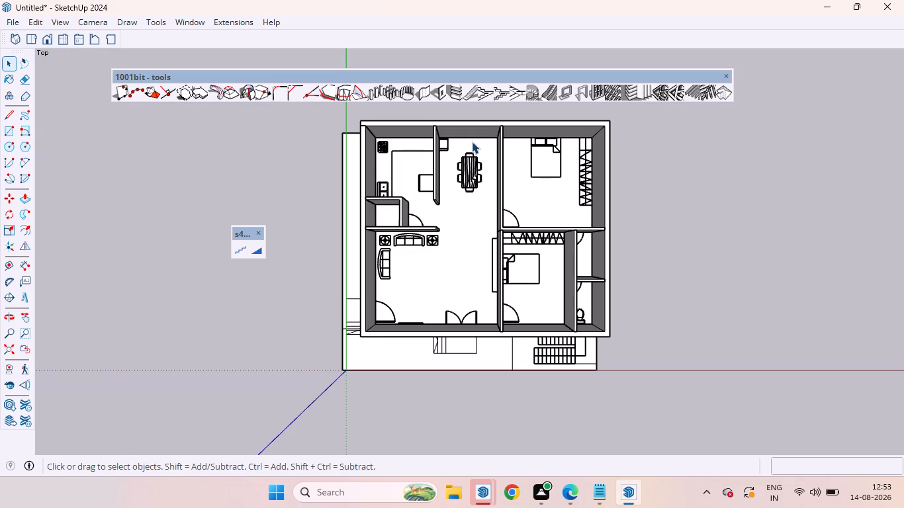
# Measure the depth of the wardrobe linework along the rear bedroom's outer wall with the Tape Measure.
pyautogui.scroll(12, 463, 83)
pyautogui.scroll(-6, 448, 126)
pyautogui.scroll(9, 602, 150)
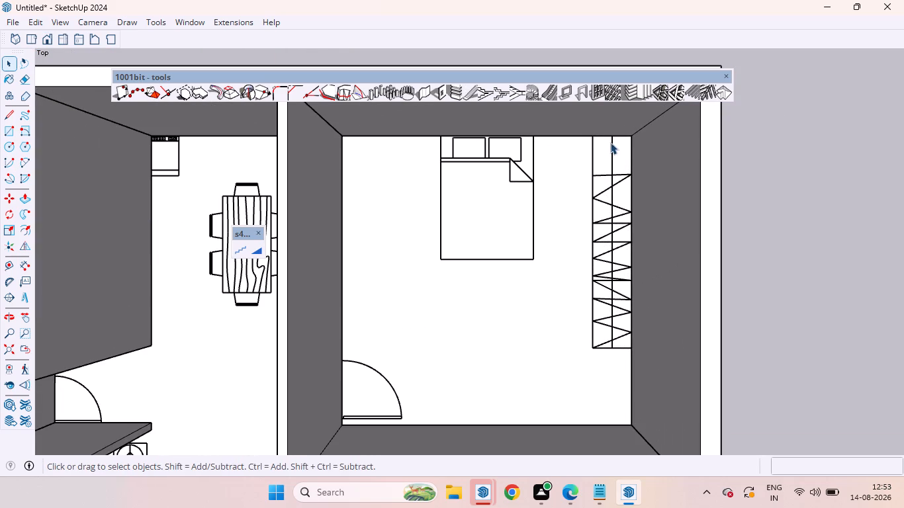
pyautogui.scroll(5, 637, 257)
pyautogui.scroll(-3, 633, 264)
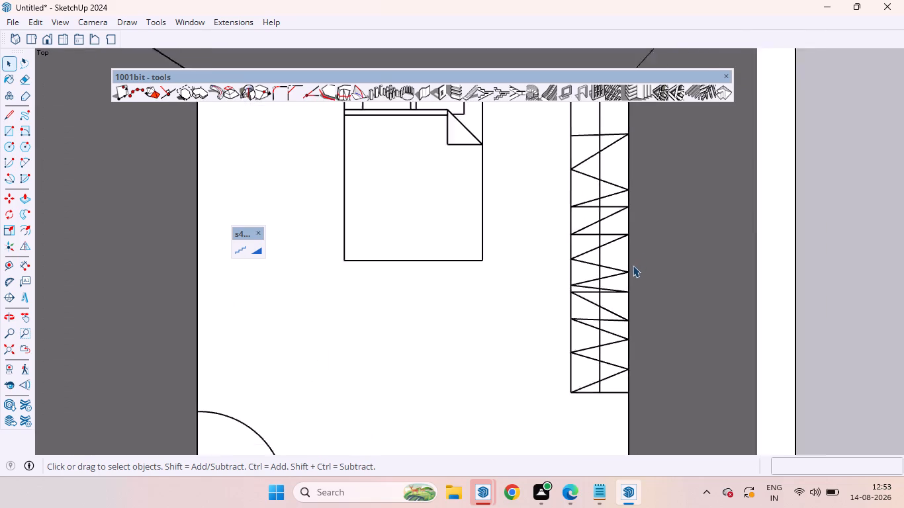
pyautogui.scroll(-2, 633, 265)
pyautogui.press('t')
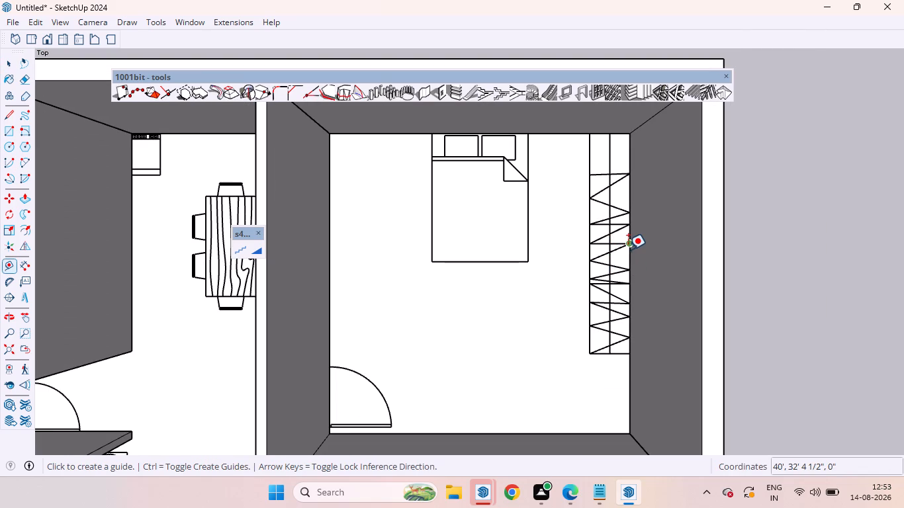
pyautogui.click(629, 249)
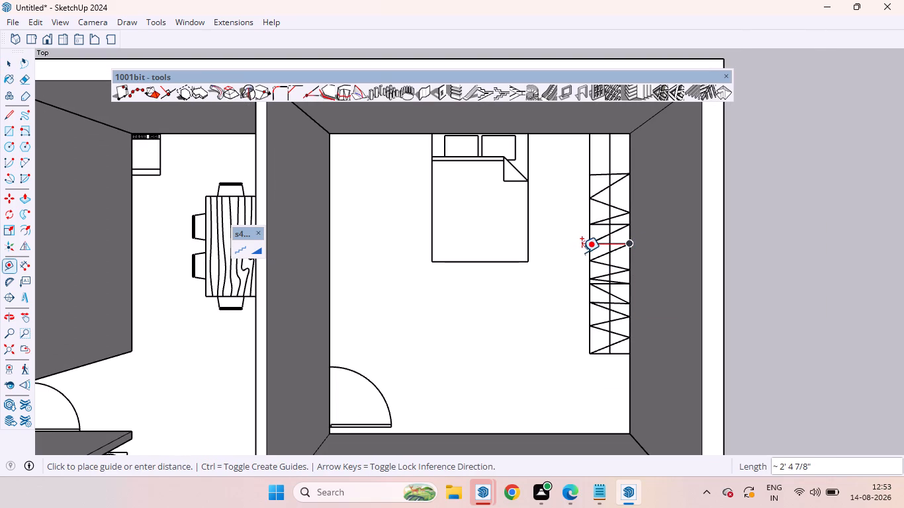
pyautogui.press('space')
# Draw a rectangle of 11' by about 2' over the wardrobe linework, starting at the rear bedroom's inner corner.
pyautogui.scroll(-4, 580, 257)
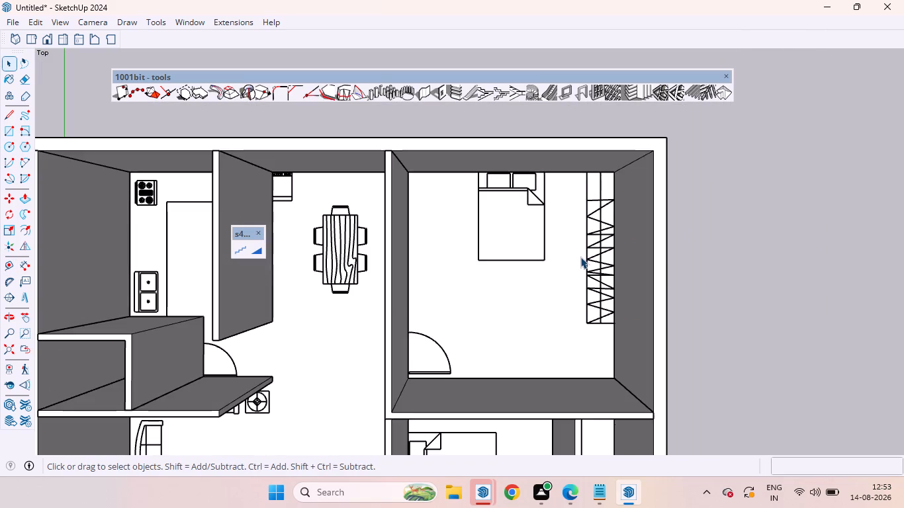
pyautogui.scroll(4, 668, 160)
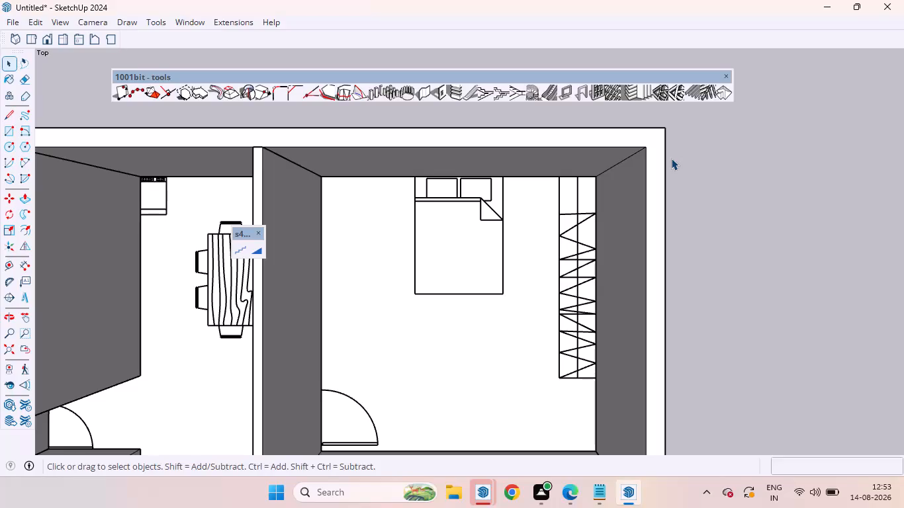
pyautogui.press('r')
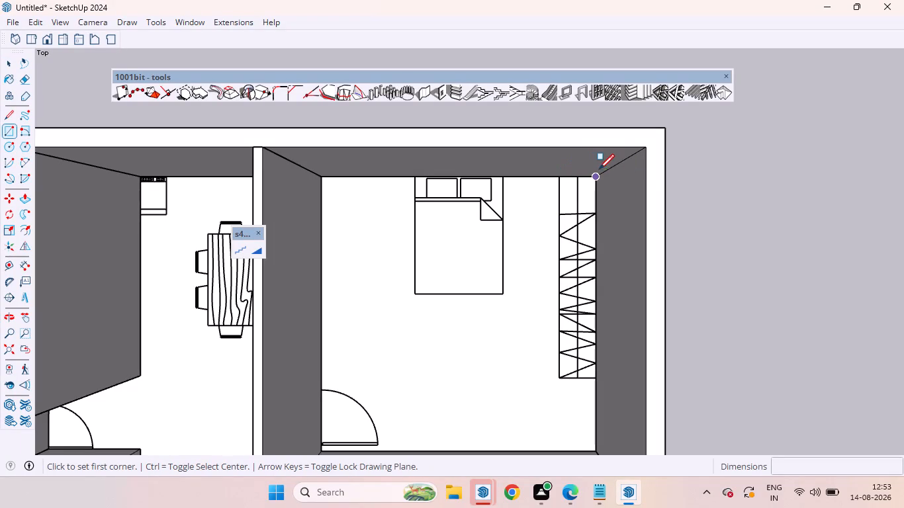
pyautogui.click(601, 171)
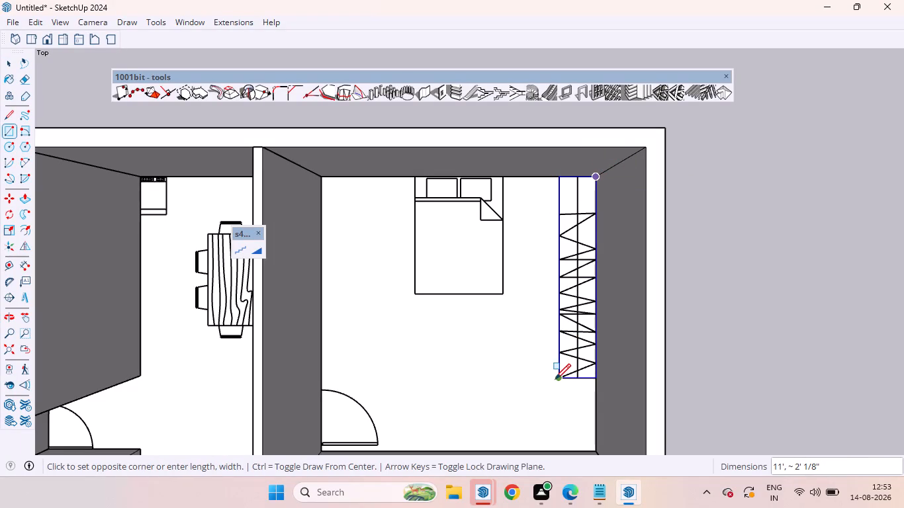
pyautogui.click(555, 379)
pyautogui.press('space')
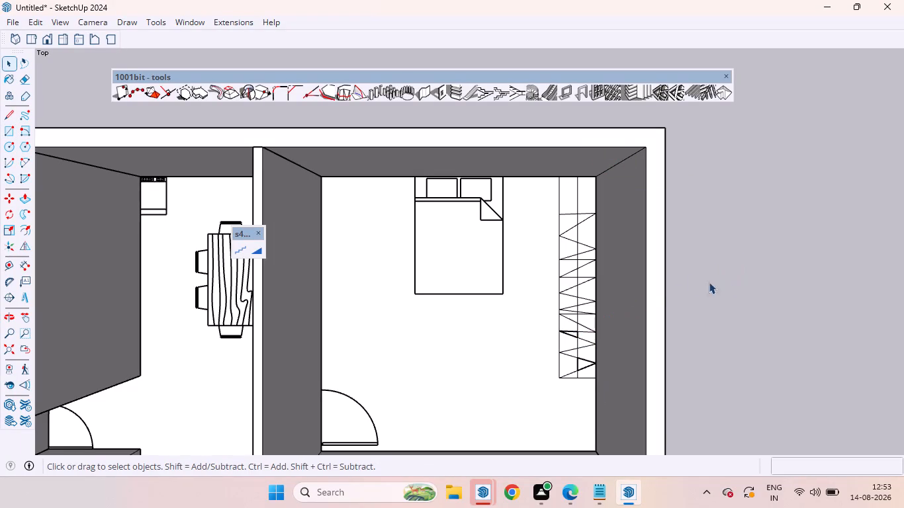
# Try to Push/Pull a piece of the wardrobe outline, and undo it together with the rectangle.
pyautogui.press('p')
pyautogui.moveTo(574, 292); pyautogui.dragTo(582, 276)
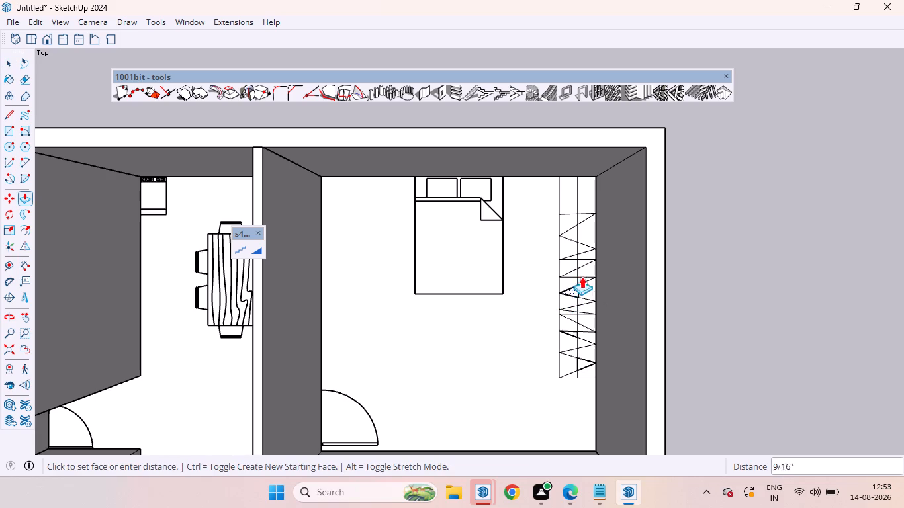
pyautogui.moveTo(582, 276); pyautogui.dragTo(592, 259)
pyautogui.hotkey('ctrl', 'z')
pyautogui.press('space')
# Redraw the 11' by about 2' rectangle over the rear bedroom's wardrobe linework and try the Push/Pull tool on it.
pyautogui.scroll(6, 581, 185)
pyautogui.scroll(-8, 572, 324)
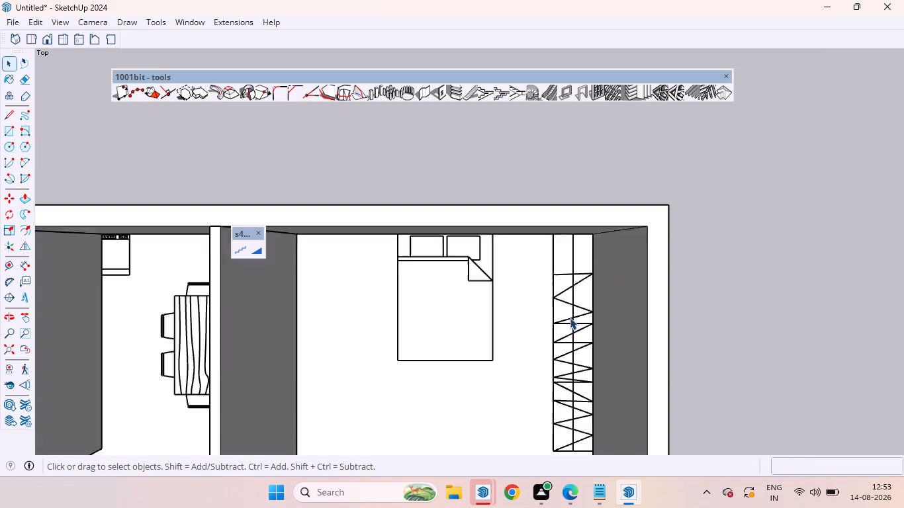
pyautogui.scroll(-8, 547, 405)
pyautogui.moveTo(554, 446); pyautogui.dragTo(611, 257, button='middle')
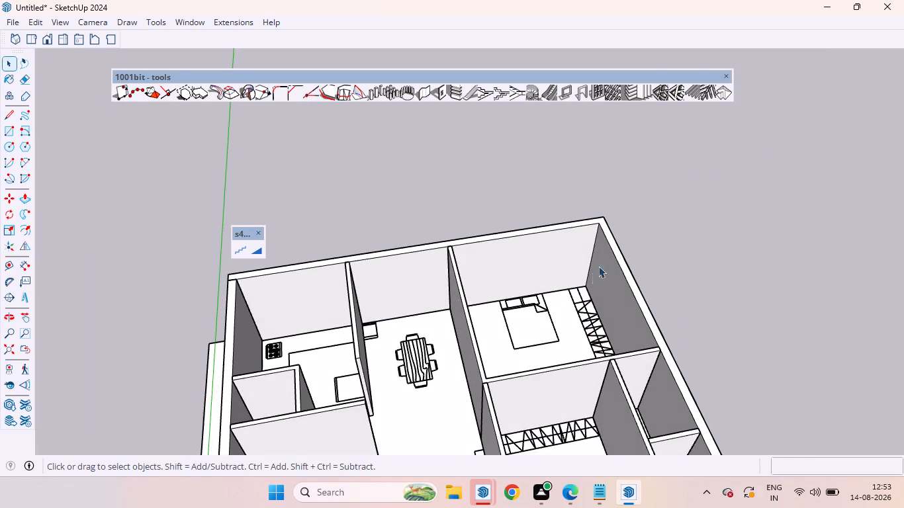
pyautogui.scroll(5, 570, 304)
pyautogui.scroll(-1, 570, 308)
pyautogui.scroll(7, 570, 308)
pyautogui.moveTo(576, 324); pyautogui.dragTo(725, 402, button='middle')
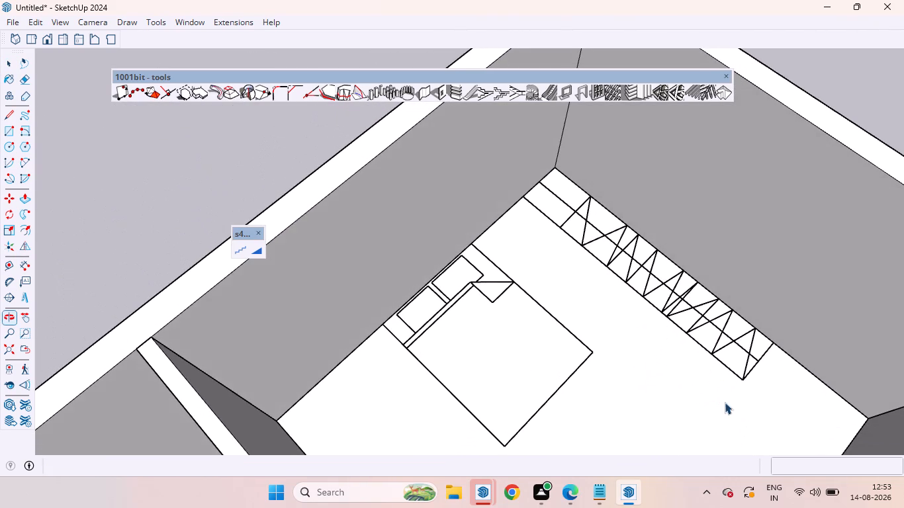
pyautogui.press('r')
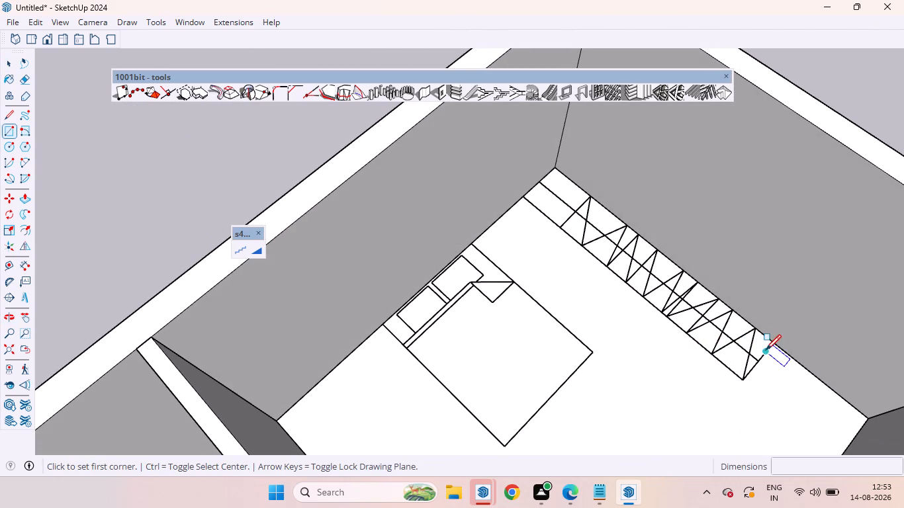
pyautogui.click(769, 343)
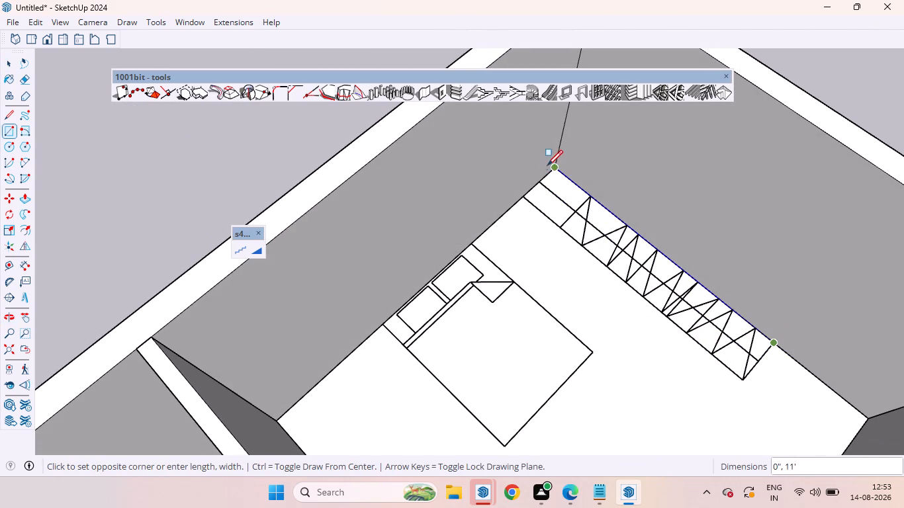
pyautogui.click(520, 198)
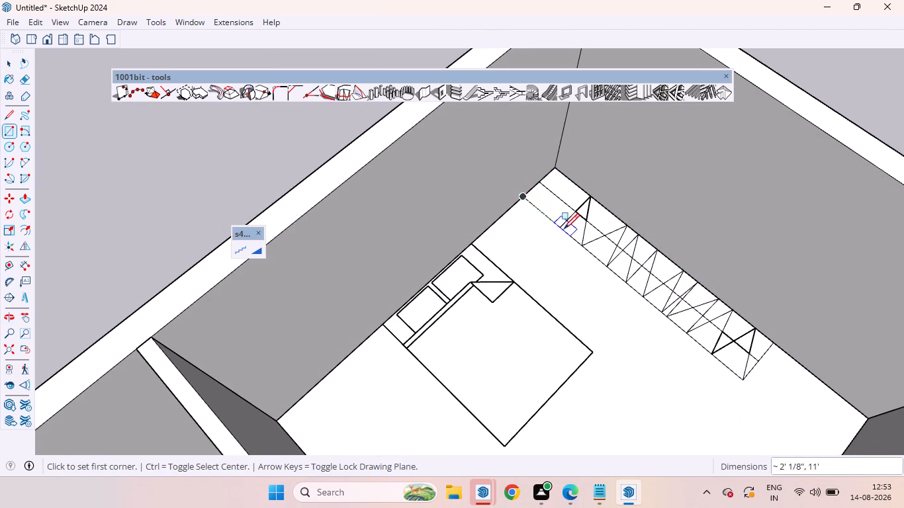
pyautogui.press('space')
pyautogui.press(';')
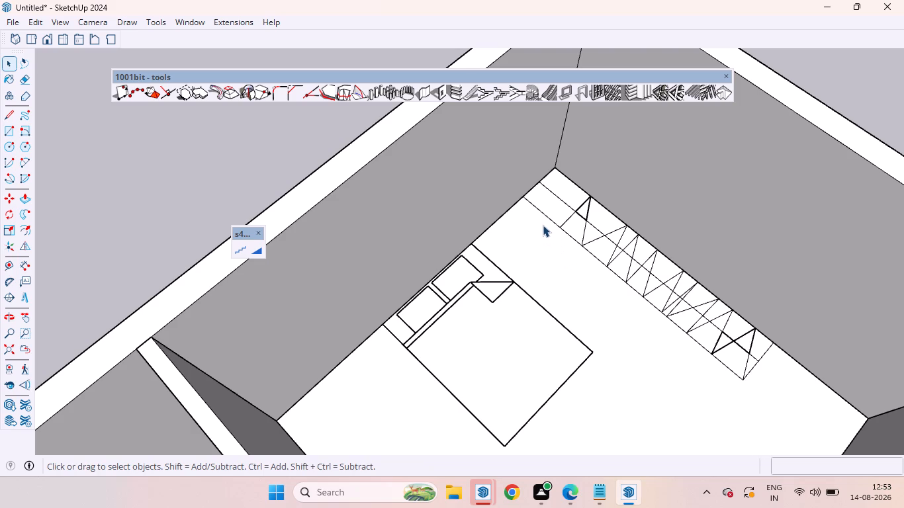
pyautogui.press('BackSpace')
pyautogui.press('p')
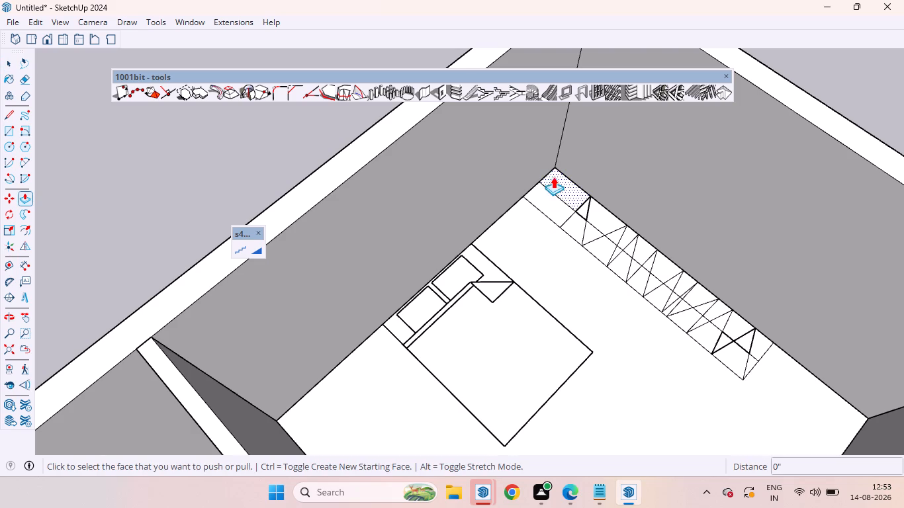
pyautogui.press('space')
# Create an empty group and draw an 11' by about 2' rectangle inside it over the rear bedroom's wardrobe linework.
pyautogui.rightClick(230, 149)
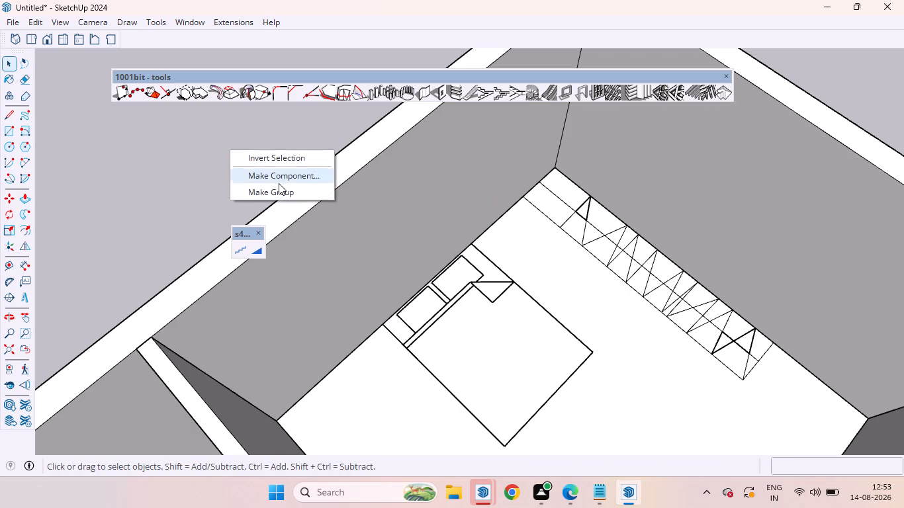
pyautogui.click(275, 189)
pyautogui.press('r')
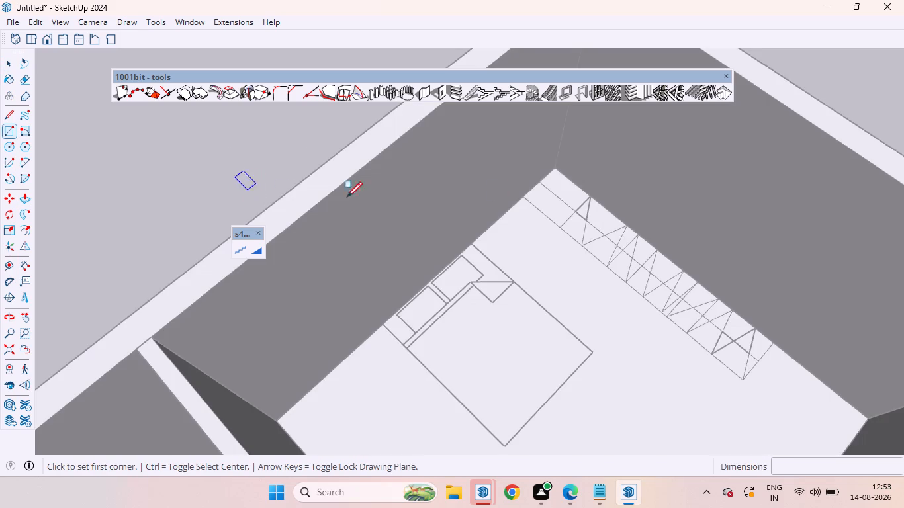
pyautogui.click(770, 345)
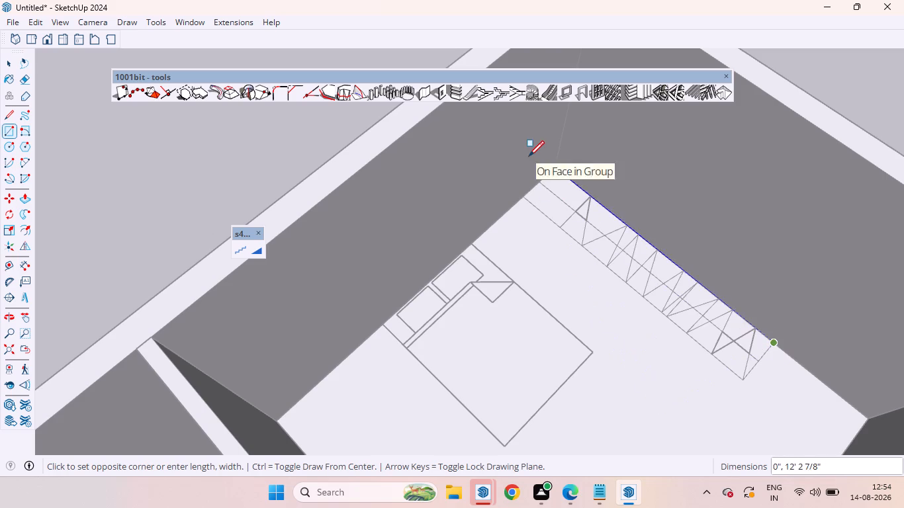
pyautogui.click(525, 194)
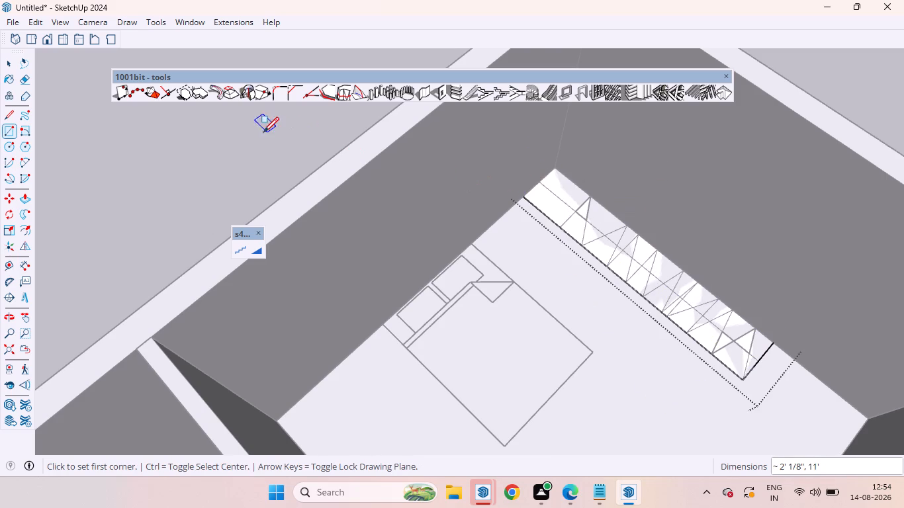
# Push/Pull the wardrobe rectangle up to a height of 7' and leave the group.
pyautogui.press('space')
pyautogui.press('p')
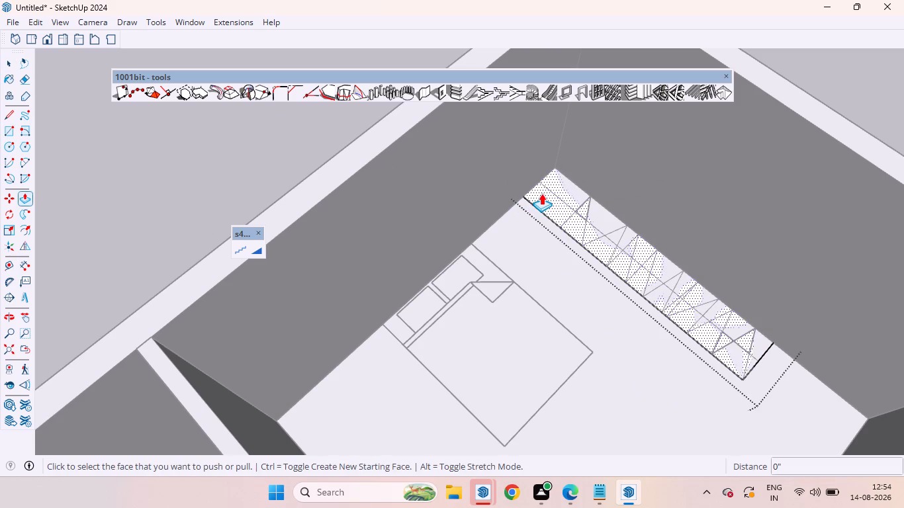
pyautogui.moveTo(541, 193); pyautogui.dragTo(543, 178)
pyautogui.press('9')
pyautogui.press('BackSpace')
pyautogui.write("7'")
pyautogui.press('Return')
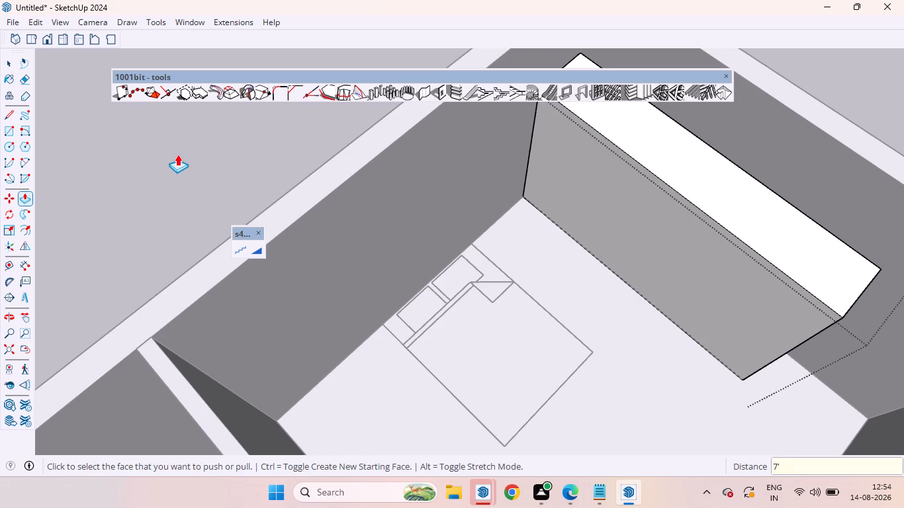
pyautogui.press('space')
pyautogui.click(177, 151)
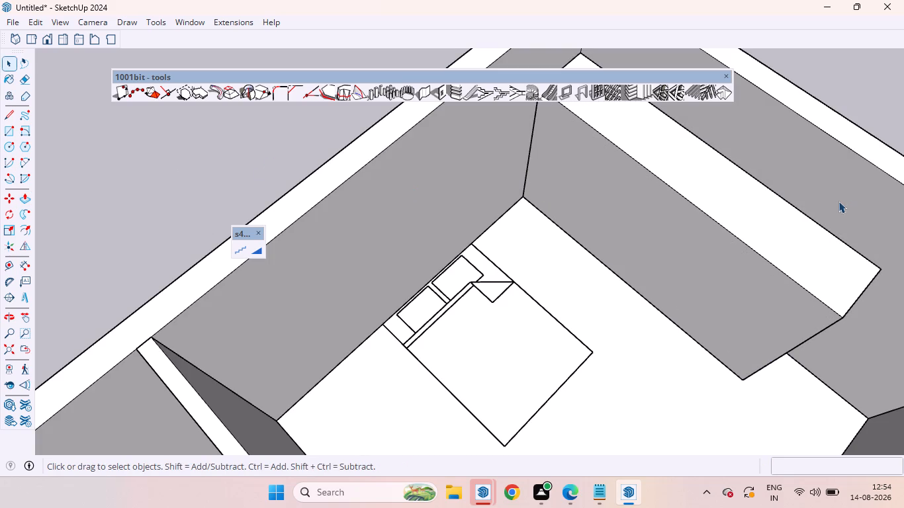
# Examine the rear bedroom's wardrobe block and the whole house from above.
pyautogui.click(671, 253)
pyautogui.scroll(-7, 697, 204)
pyautogui.click(814, 150)
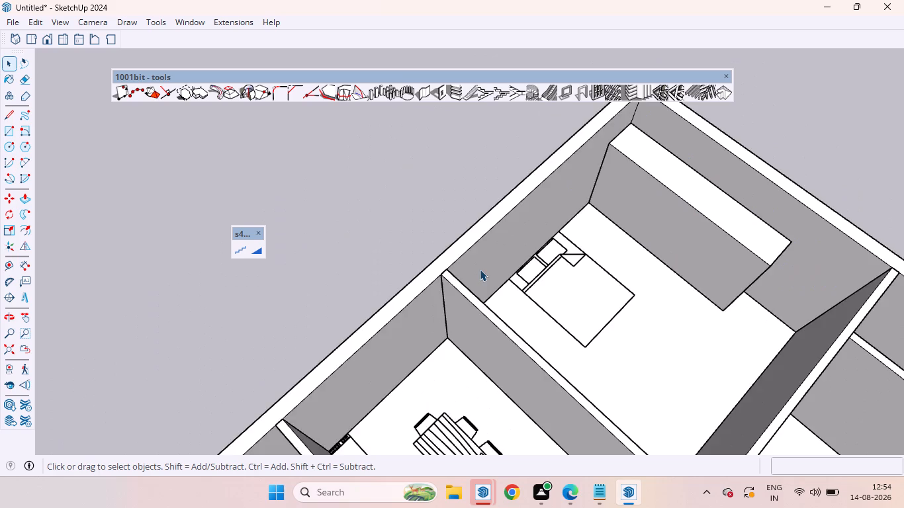
pyautogui.scroll(-7, 479, 273)
pyautogui.scroll(-6, 580, 264)
pyautogui.moveTo(633, 327); pyautogui.dragTo(568, 477, button='middle')
pyautogui.scroll(5, 609, 339)
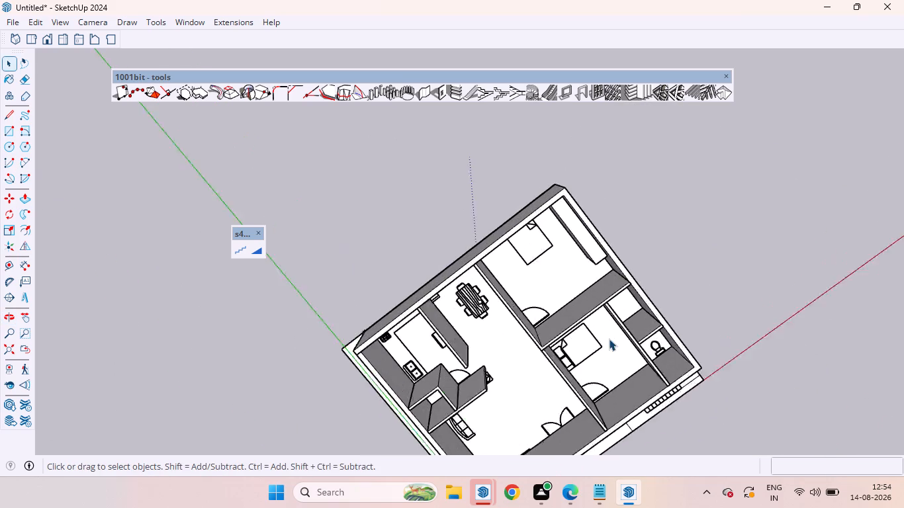
pyautogui.scroll(1, 609, 339)
pyautogui.scroll(-7, 609, 329)
pyautogui.moveTo(607, 357); pyautogui.dragTo(482, 178, button='middle')
pyautogui.scroll(6, 707, 237)
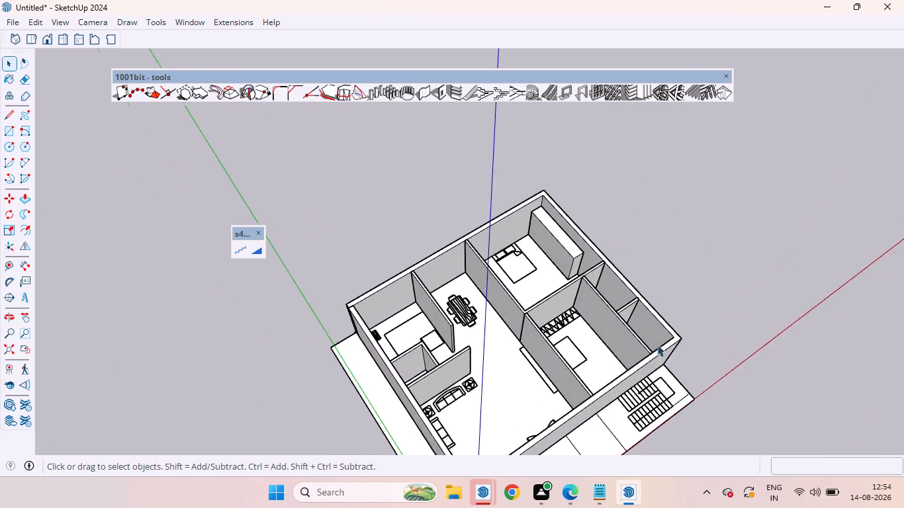
# Create a group and draw a rectangle of about 10' 6" by 1' 11" inside it over the front bedroom's wardrobe linework.
pyautogui.scroll(4, 657, 345)
pyautogui.moveTo(620, 337); pyautogui.dragTo(500, 403, button='middle')
pyautogui.scroll(5, 467, 333)
pyautogui.scroll(-4, 508, 306)
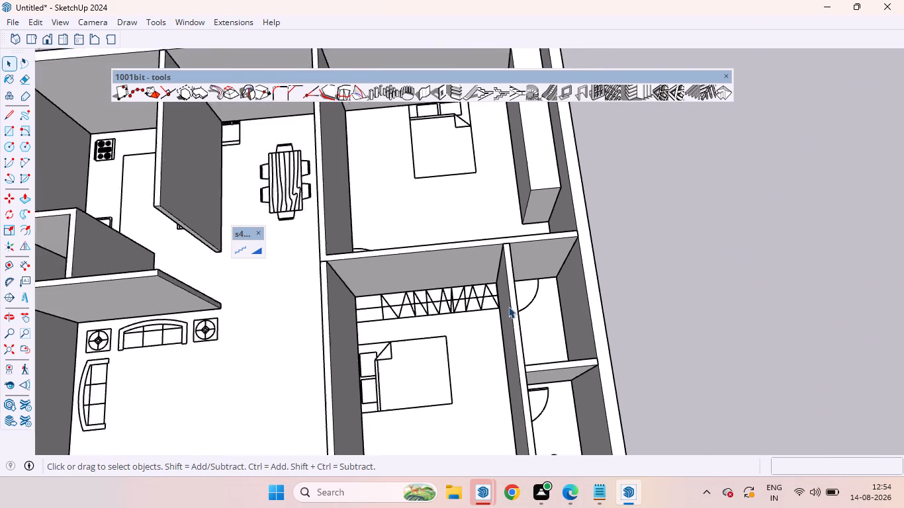
pyautogui.scroll(-1, 508, 306)
pyautogui.scroll(5, 467, 276)
pyautogui.scroll(4, 354, 301)
pyautogui.scroll(-1, 343, 332)
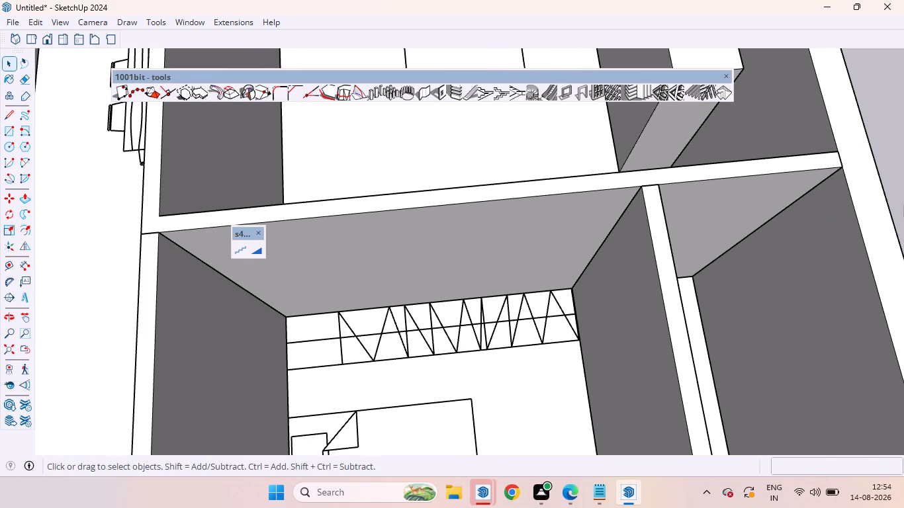
pyautogui.rightClick(877, 132)
pyautogui.click(863, 173)
pyautogui.press('r')
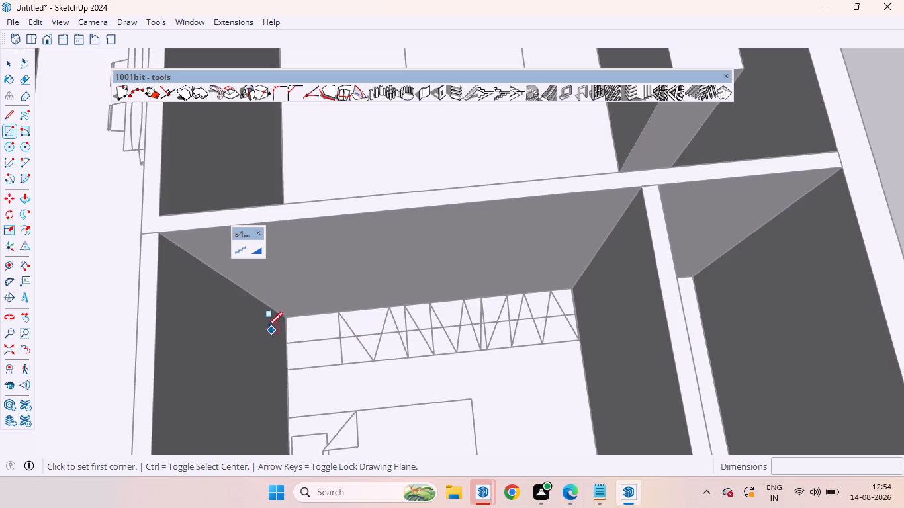
pyautogui.click(283, 314)
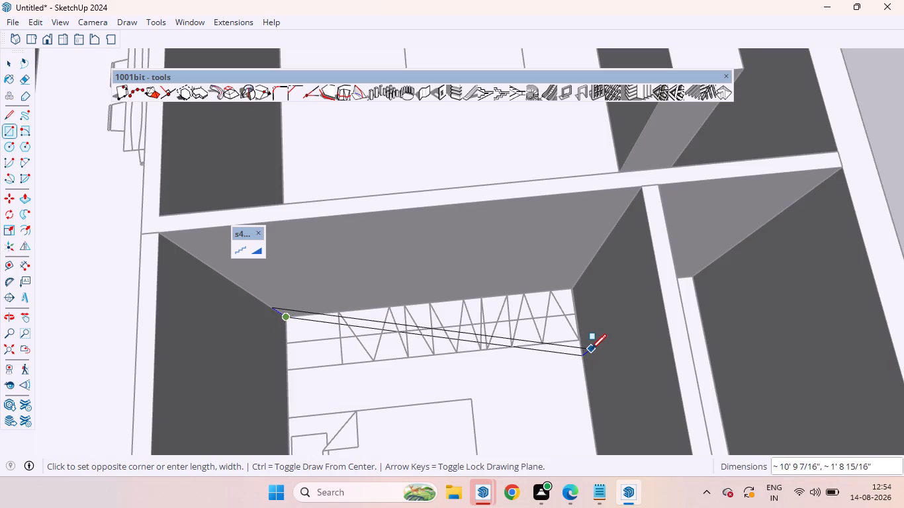
pyautogui.click(576, 341)
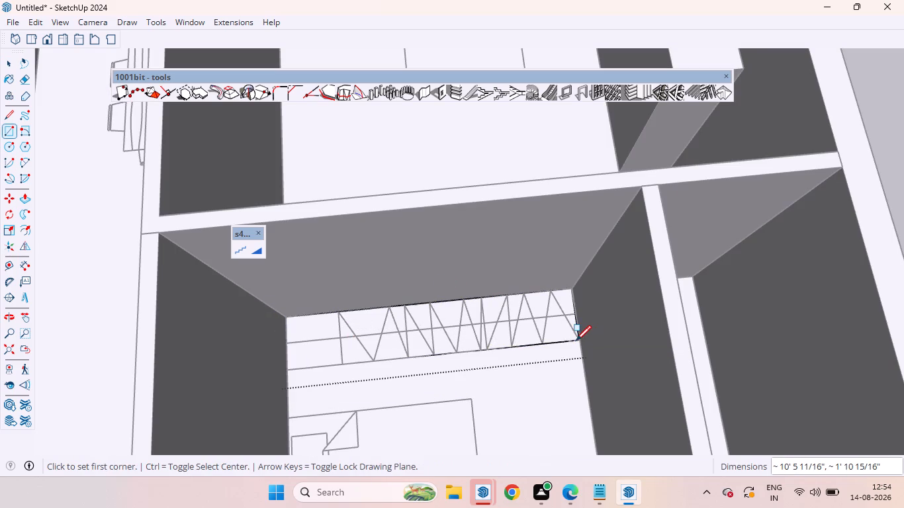
# Extrude the front bedroom's wardrobe rectangle by repeating the 7' Push/Pull, and leave the group.
pyautogui.press('space')
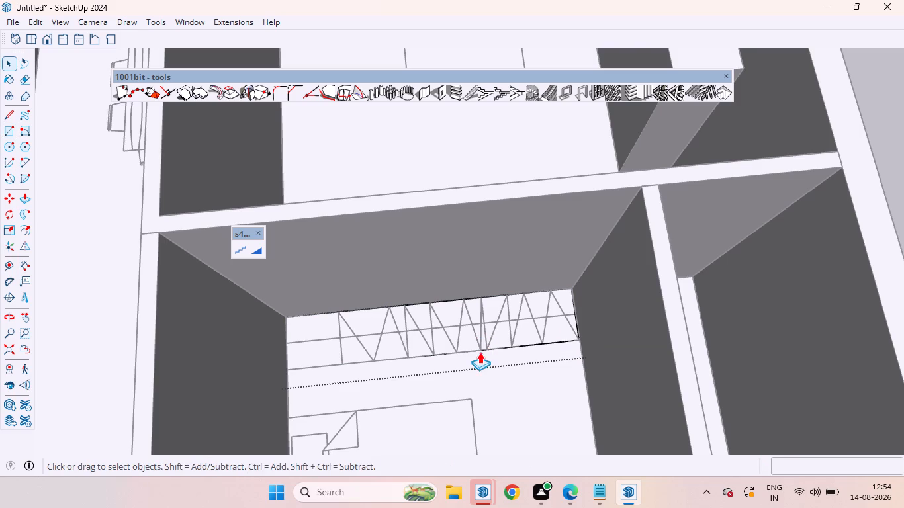
pyautogui.press('p')
pyautogui.doubleClick(463, 330)
pyautogui.scroll(-7, 394, 346)
pyautogui.press('space')
pyautogui.click(746, 254)
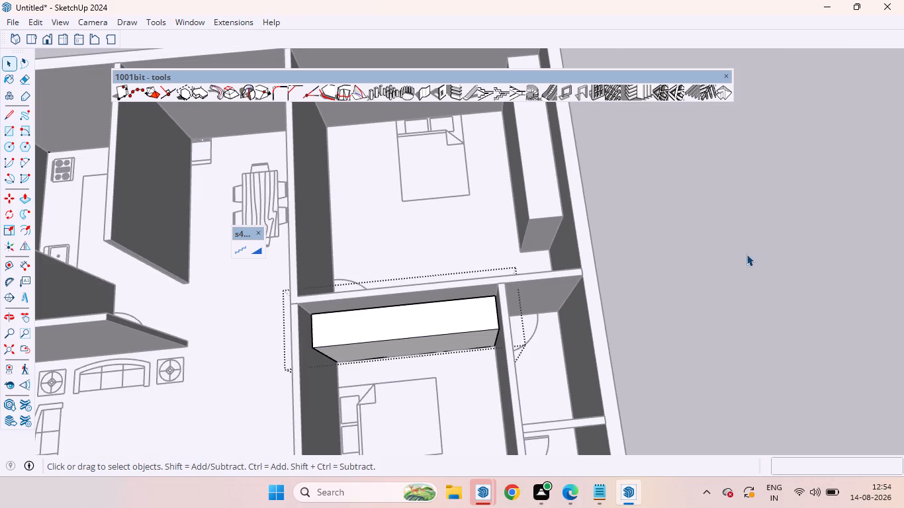
# Examine both bedrooms' wardrobes, the kitchen and the living area from above.
pyautogui.scroll(-14, 663, 232)
pyautogui.scroll(6, 614, 279)
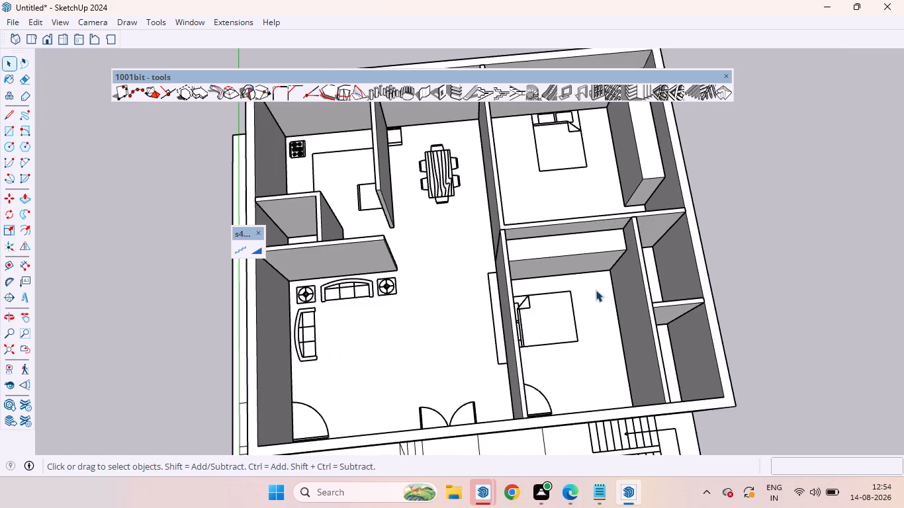
pyautogui.scroll(5, 596, 290)
pyautogui.scroll(-6, 756, 314)
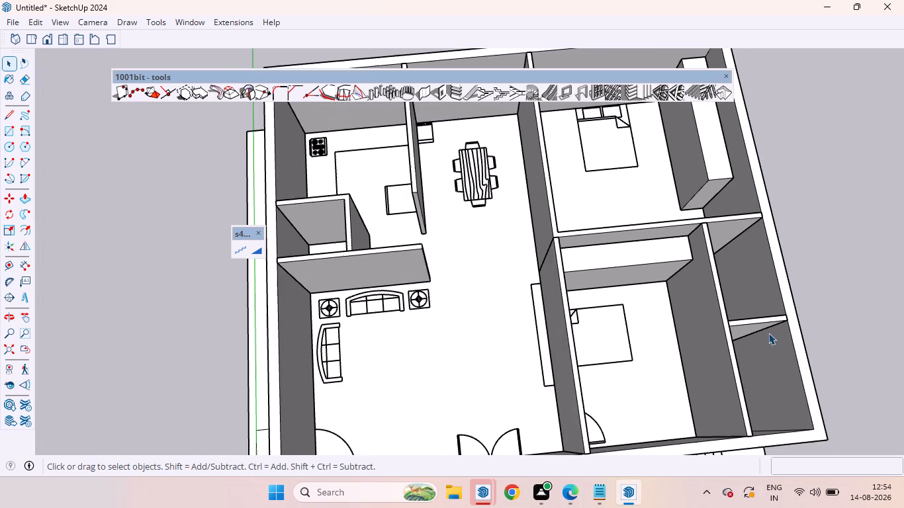
pyautogui.scroll(-6, 561, 314)
pyautogui.scroll(9, 473, 195)
pyautogui.scroll(-3, 375, 224)
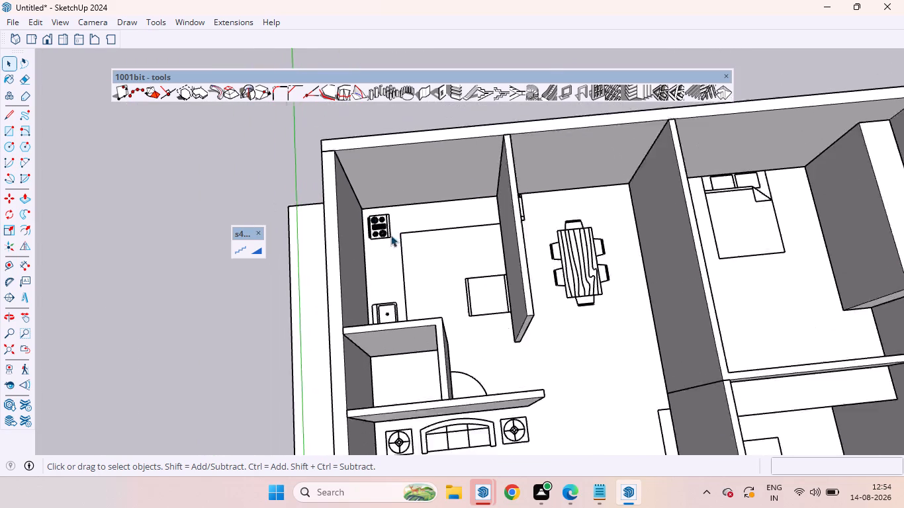
pyautogui.scroll(-8, 390, 235)
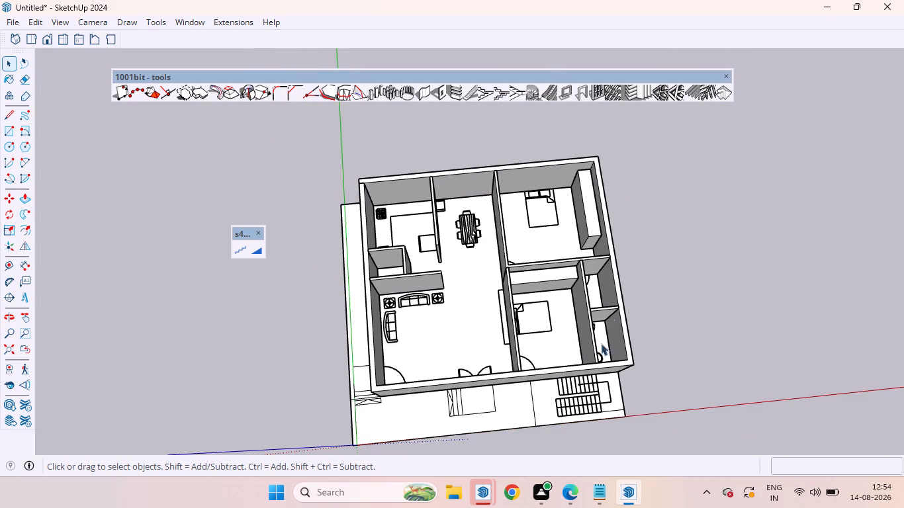
pyautogui.scroll(3, 608, 308)
pyautogui.scroll(-1, 608, 308)
pyautogui.scroll(2, 608, 308)
pyautogui.moveTo(645, 315); pyautogui.dragTo(568, 364, button='middle')
pyautogui.scroll(-6, 780, 189)
pyautogui.scroll(6, 575, 178)
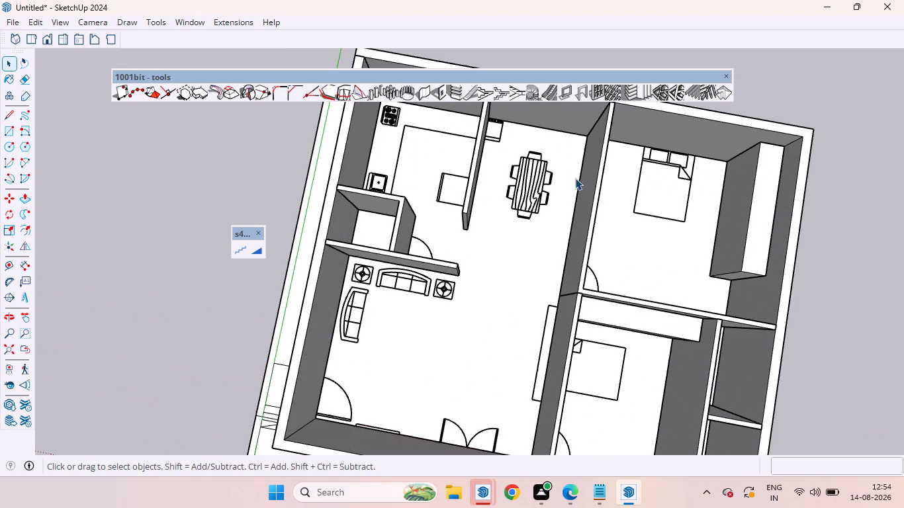
pyautogui.scroll(-6, 349, 184)
pyautogui.scroll(4, 419, 167)
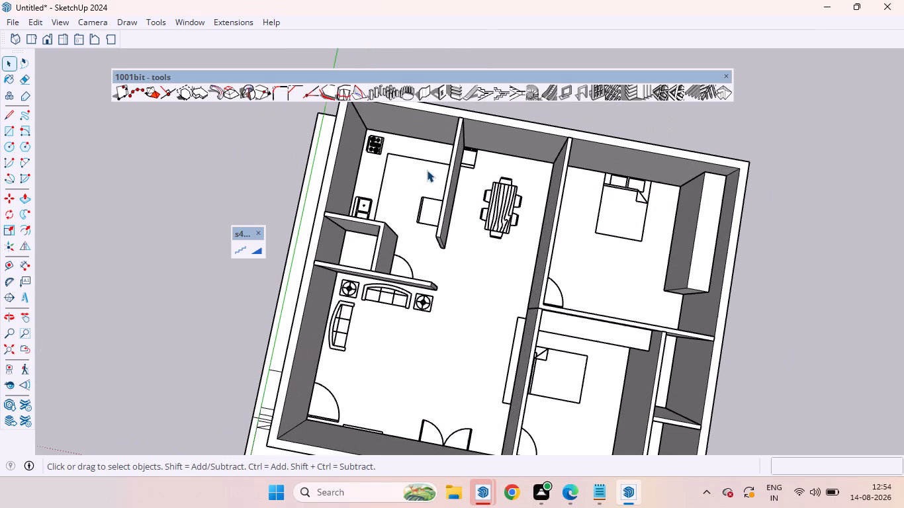
pyautogui.scroll(-5, 486, 201)
# Isolate the rear bedroom's wardrobe group from the rest of the house.
pyautogui.moveTo(543, 253); pyautogui.dragTo(740, 171, button='middle')
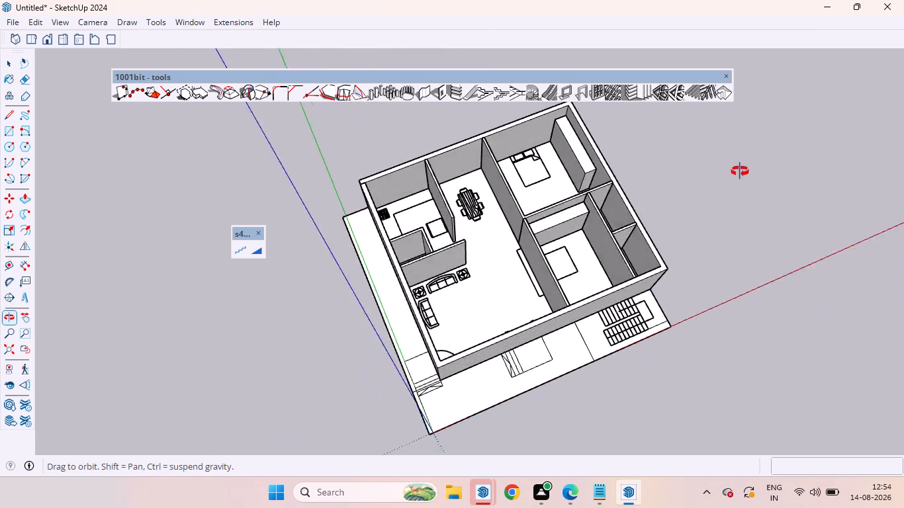
pyautogui.moveTo(740, 171); pyautogui.dragTo(751, 168, button='middle')
pyautogui.scroll(5, 535, 126)
pyautogui.scroll(-6, 543, 147)
pyautogui.moveTo(541, 148); pyautogui.dragTo(645, 86, button='middle')
pyautogui.scroll(5, 456, 169)
pyautogui.scroll(-5, 494, 158)
pyautogui.moveTo(494, 169); pyautogui.dragTo(567, 116, button='middle')
pyautogui.scroll(6, 527, 121)
pyautogui.rightClick(455, 159)
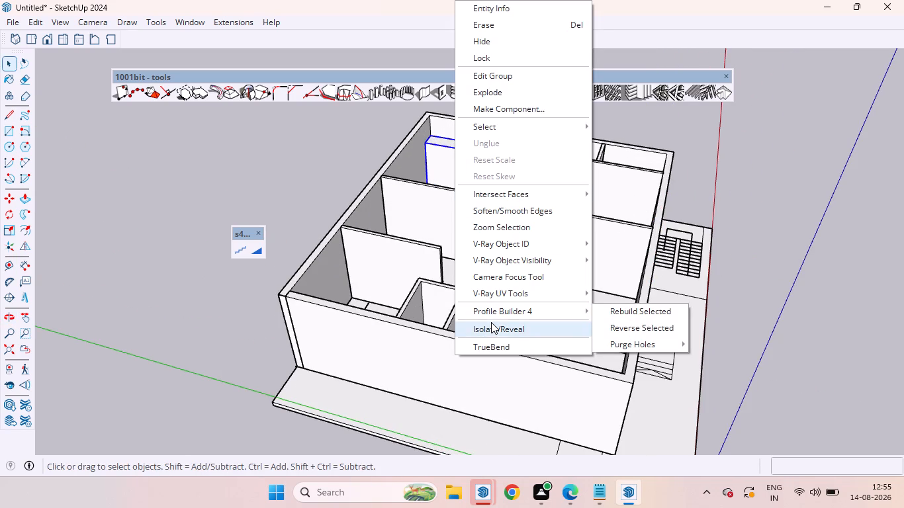
pyautogui.click(491, 323)
pyautogui.scroll(4, 455, 116)
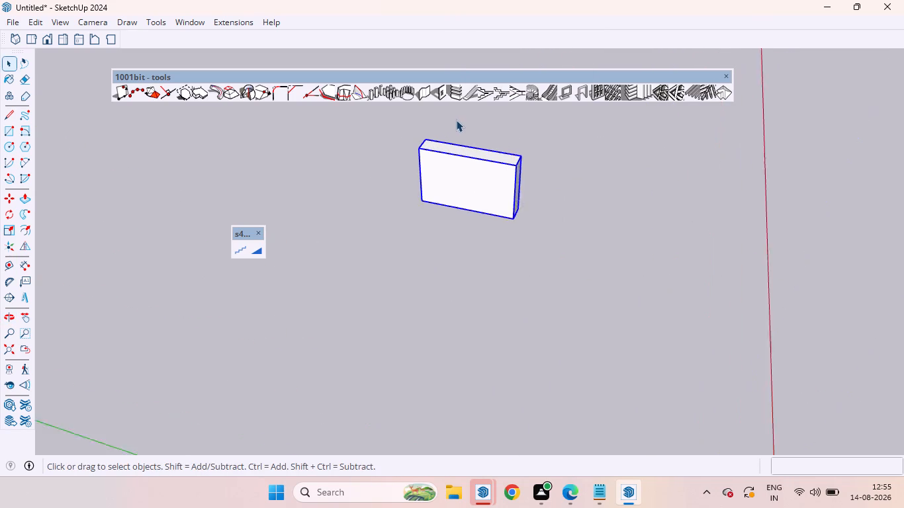
# Place a horizontal guide 100 mm above the bottom edge of the rear bedroom wardrobe's front face.
pyautogui.scroll(1, 456, 120)
pyautogui.click(605, 226)
pyautogui.scroll(-6, 439, 186)
pyautogui.moveTo(436, 234); pyautogui.dragTo(475, 118, button='middle')
pyautogui.scroll(12, 452, 157)
pyautogui.moveTo(390, 225); pyautogui.dragTo(429, 192, button='middle')
pyautogui.scroll(3, 382, 201)
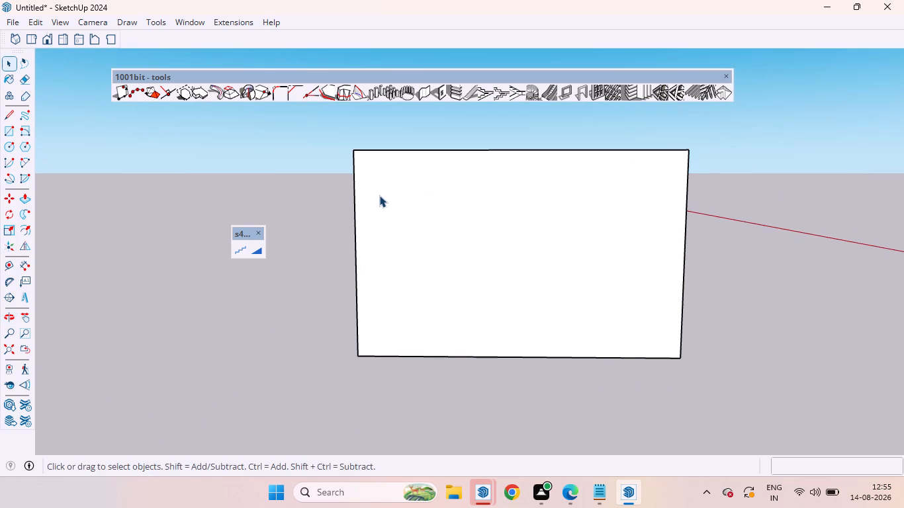
pyautogui.press('t')
pyautogui.press('Return')
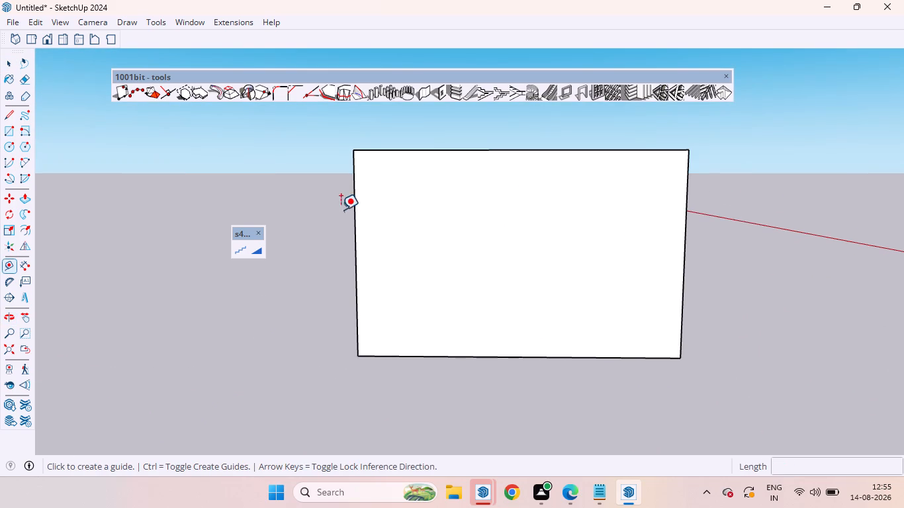
pyautogui.click(371, 357)
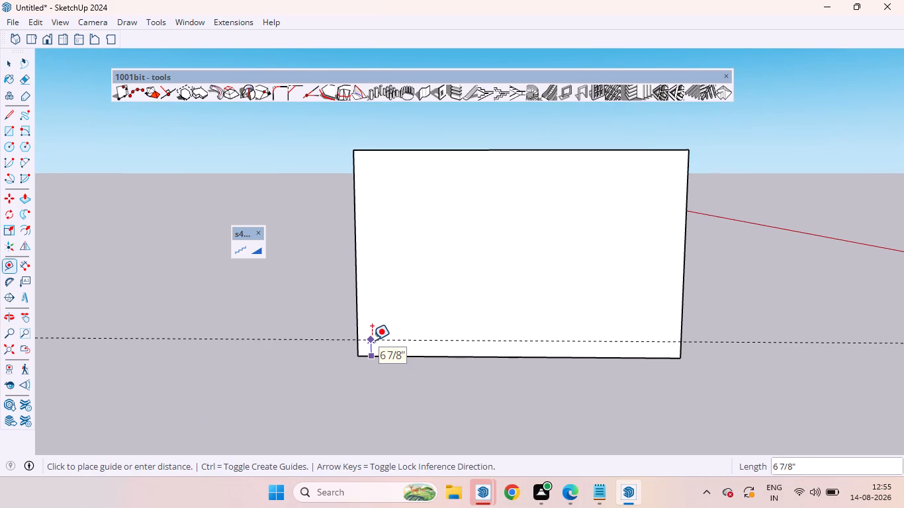
pyautogui.press('1')
pyautogui.write('00')
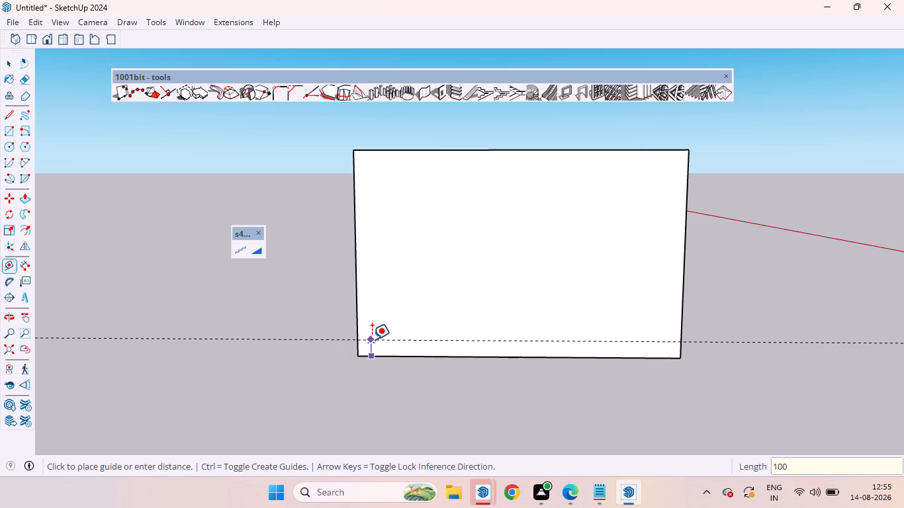
pyautogui.write('mm')
pyautogui.press('Return')
pyautogui.click(372, 339)
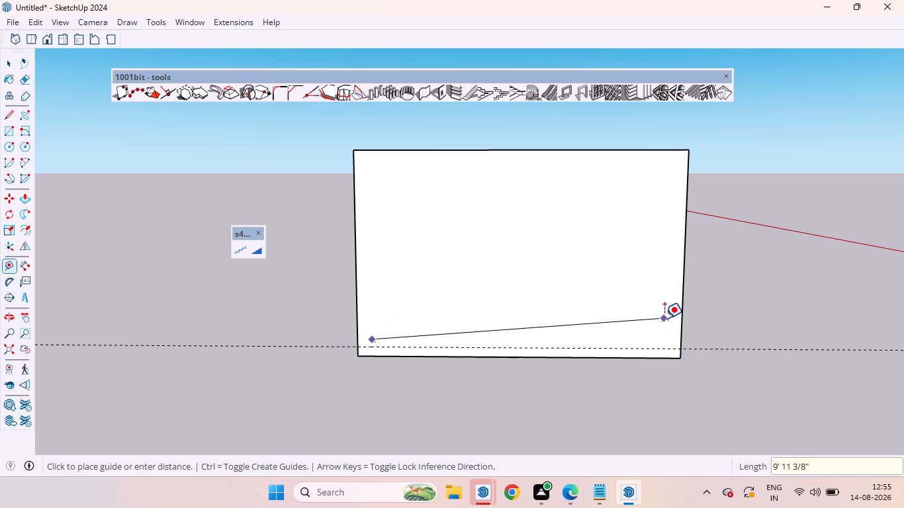
pyautogui.press('space')
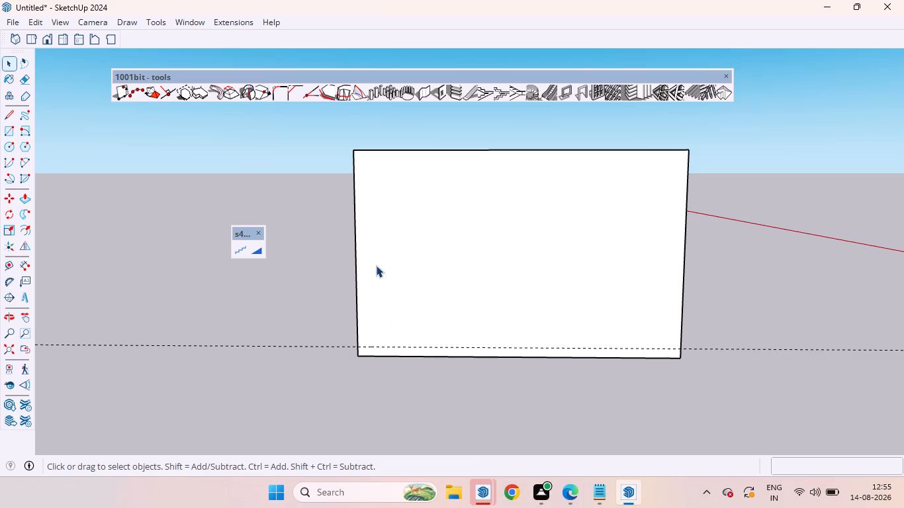
# Draw a full-width skirting rectangle on the wardrobe's front face, from its bottom corner up to the 100 mm guide.
pyautogui.scroll(-4, 378, 273)
pyautogui.scroll(4, 379, 280)
pyautogui.scroll(2, 318, 384)
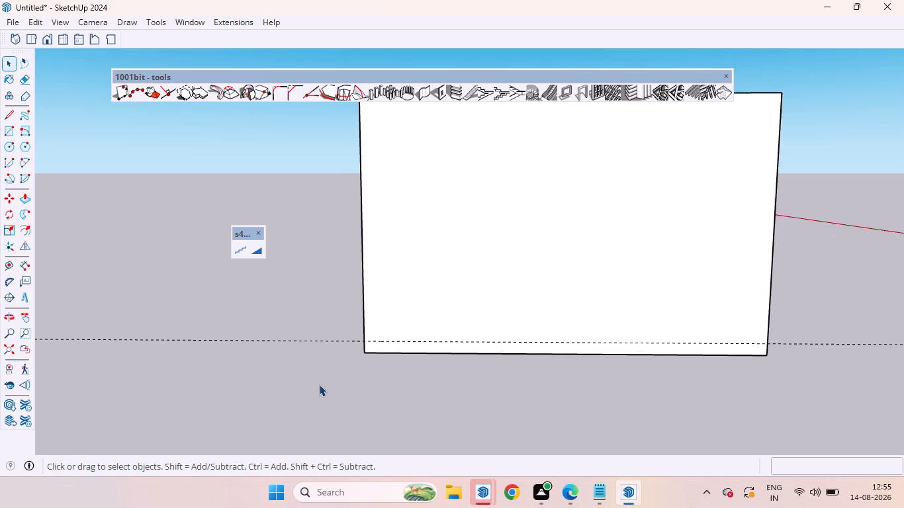
pyautogui.scroll(1, 319, 384)
pyautogui.scroll(-3, 347, 338)
pyautogui.press('r')
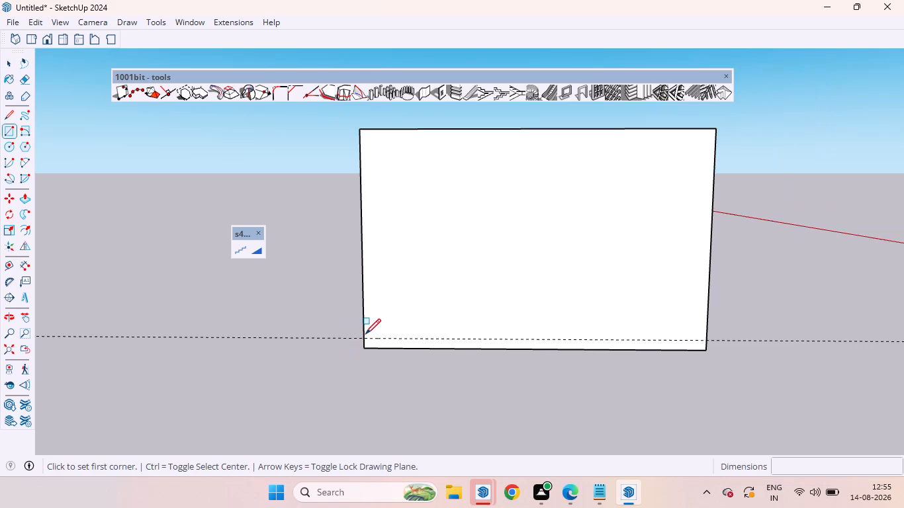
pyautogui.click(366, 349)
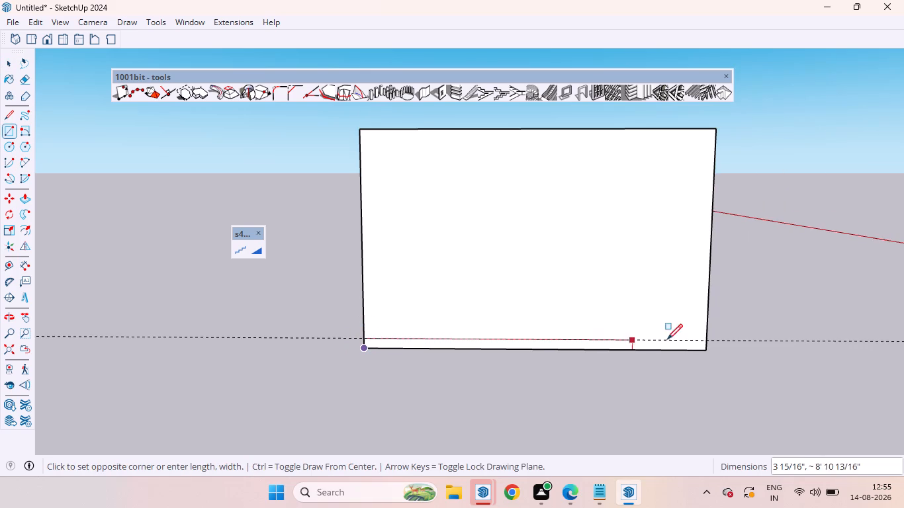
pyautogui.click(708, 340)
pyautogui.press('space')
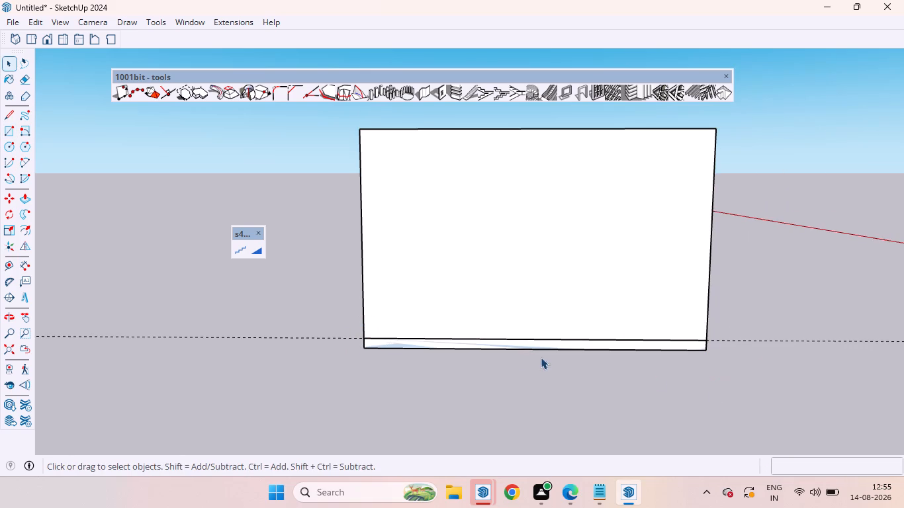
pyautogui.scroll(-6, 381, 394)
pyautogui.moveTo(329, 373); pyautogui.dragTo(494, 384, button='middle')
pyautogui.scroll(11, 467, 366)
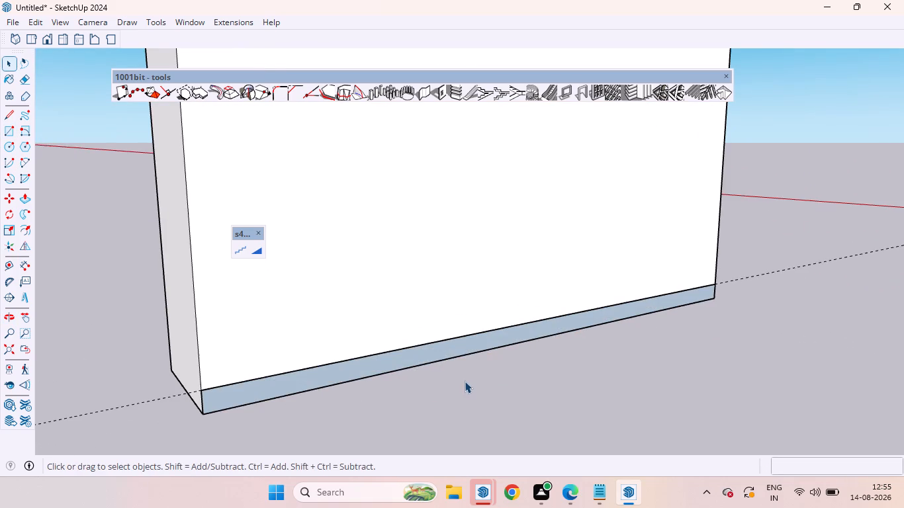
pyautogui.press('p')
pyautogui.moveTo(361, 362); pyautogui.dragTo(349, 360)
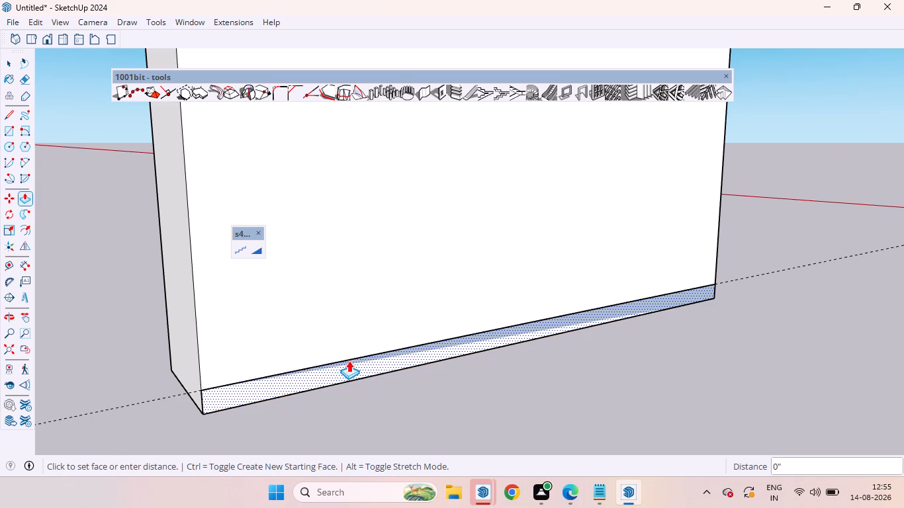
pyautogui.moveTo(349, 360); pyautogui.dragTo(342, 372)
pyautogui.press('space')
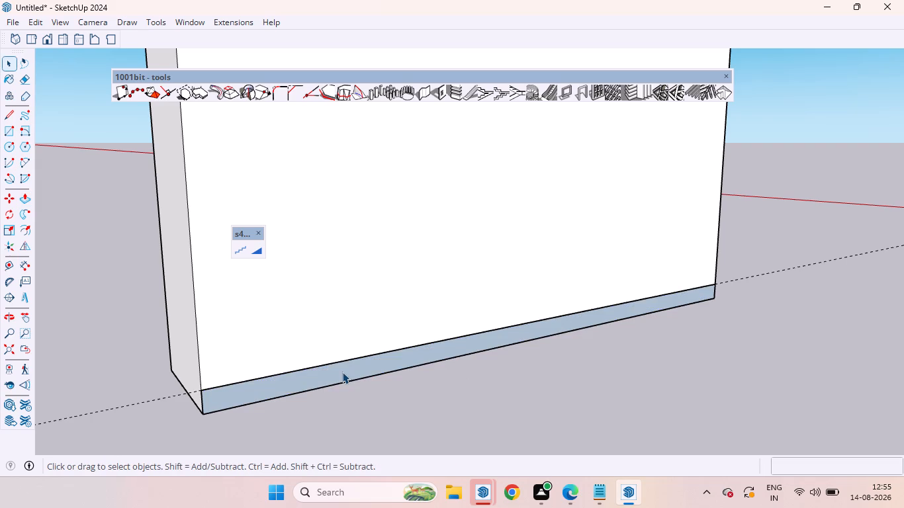
# Reverse the skirting strip's face so its front side points outward like the rest of the wardrobe's front.
pyautogui.rightClick(288, 386)
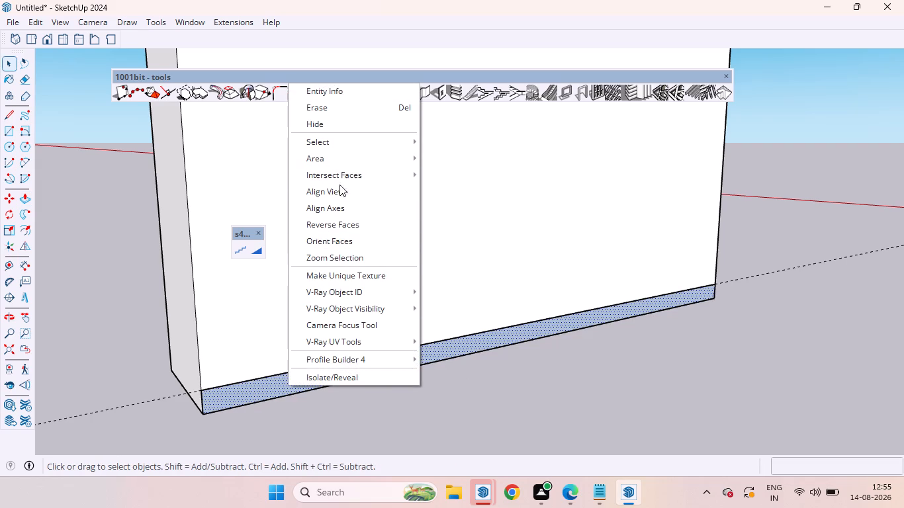
pyautogui.click(463, 375)
pyautogui.tripleClick(324, 380)
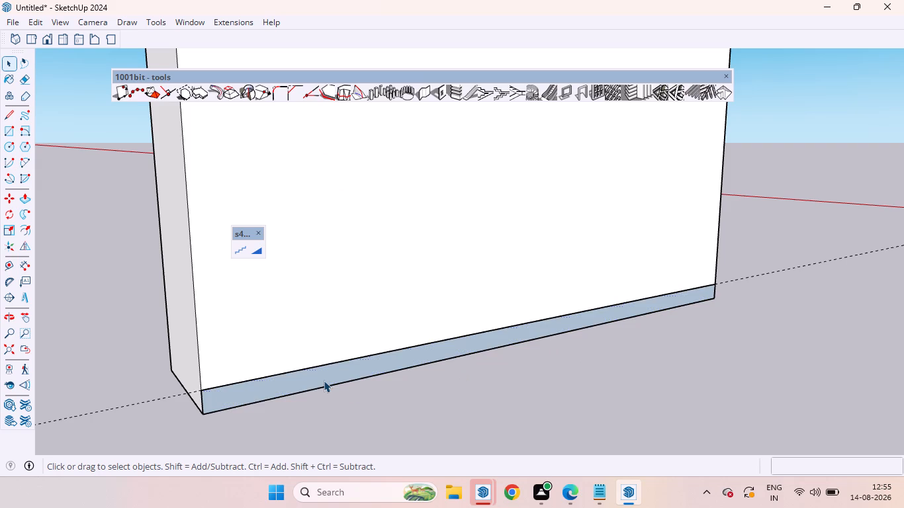
pyautogui.click(323, 379)
pyautogui.click(313, 379)
pyautogui.tripleClick(308, 343)
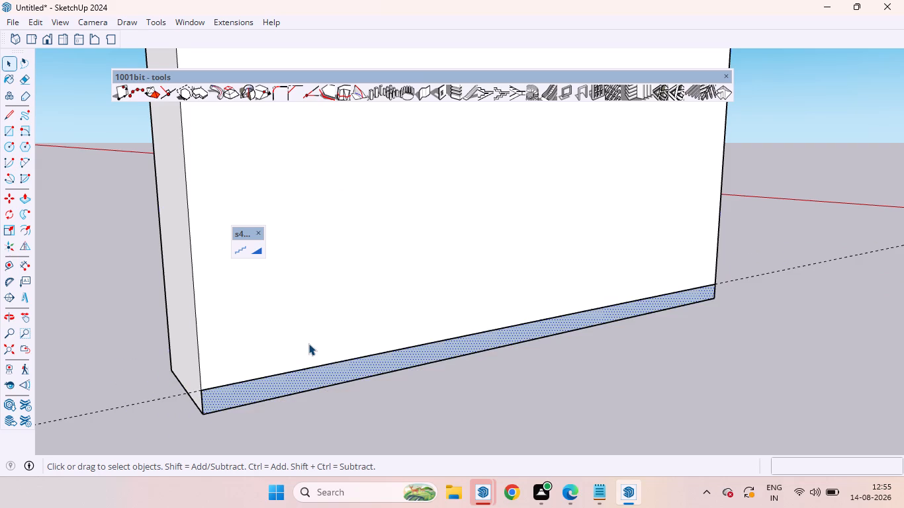
pyautogui.click(308, 344)
pyautogui.click(120, 379)
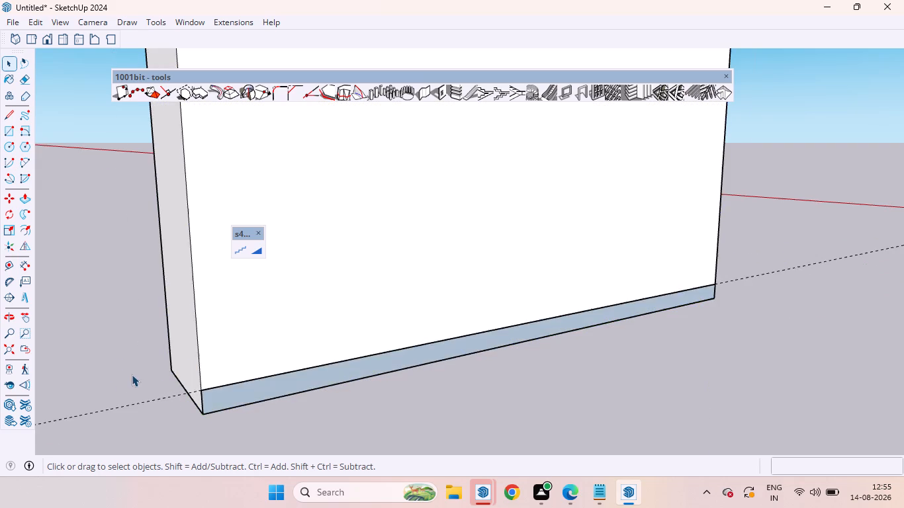
pyautogui.scroll(-8, 646, 353)
pyautogui.click(668, 376)
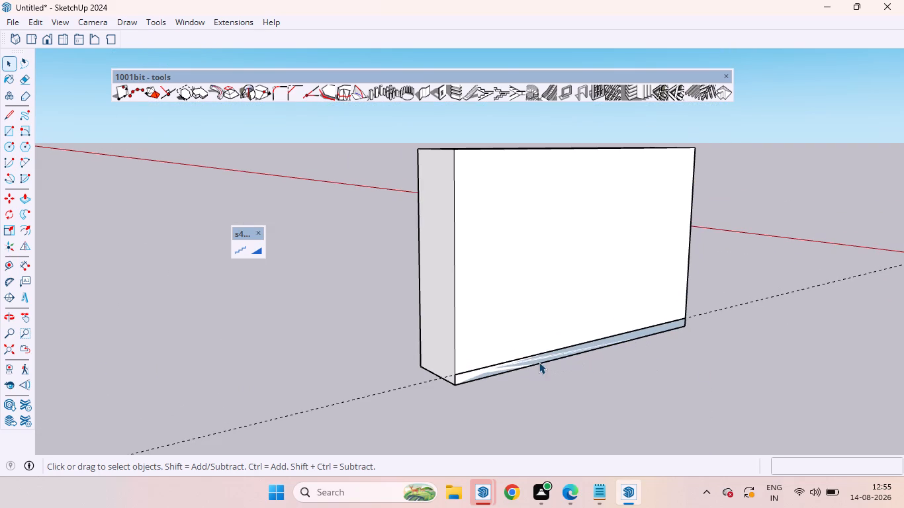
pyautogui.scroll(10, 531, 365)
pyautogui.rightClick(482, 368)
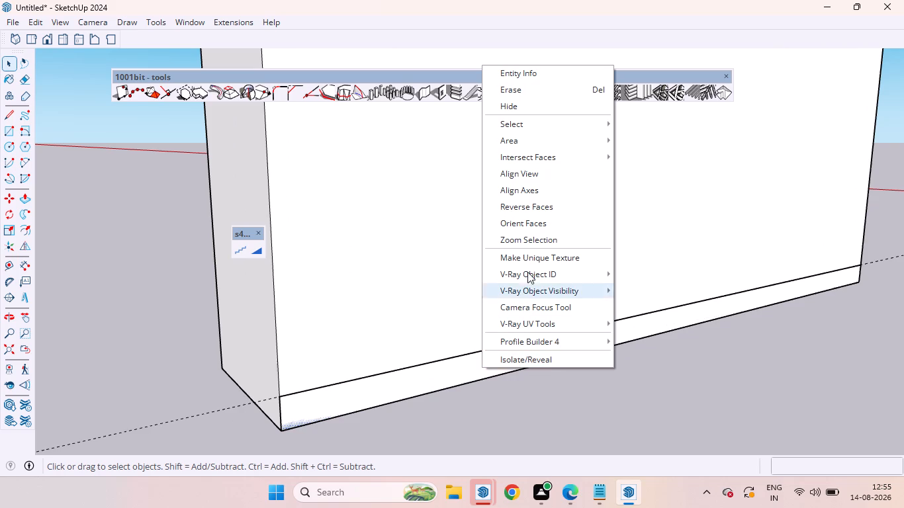
pyautogui.click(526, 208)
pyautogui.click(607, 439)
# Place a vertical guide 18 mm in from the left edge of the wardrobe's front face.
pyautogui.scroll(-3, 541, 336)
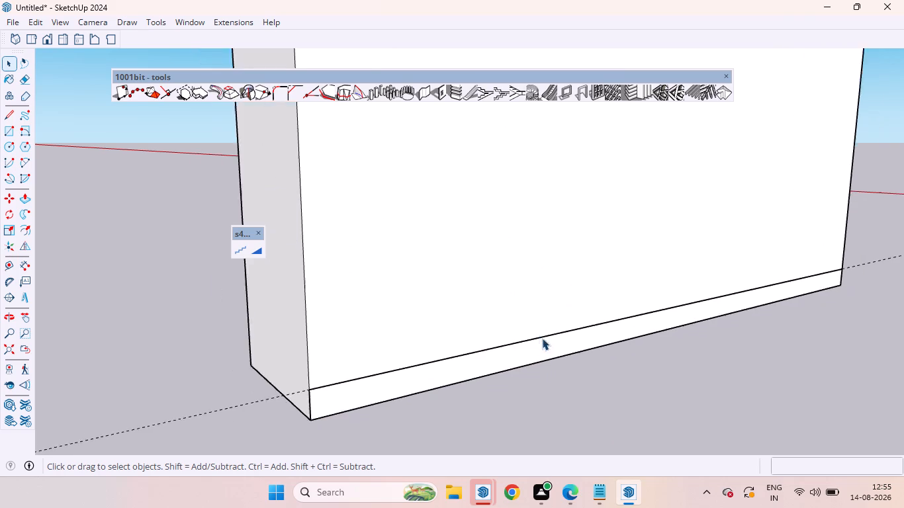
pyautogui.scroll(-4, 542, 338)
pyautogui.scroll(-3, 529, 390)
pyautogui.scroll(1, 529, 417)
pyautogui.scroll(-3, 529, 423)
pyautogui.moveTo(589, 353); pyautogui.dragTo(469, 339, button='middle')
pyautogui.scroll(-5, 472, 349)
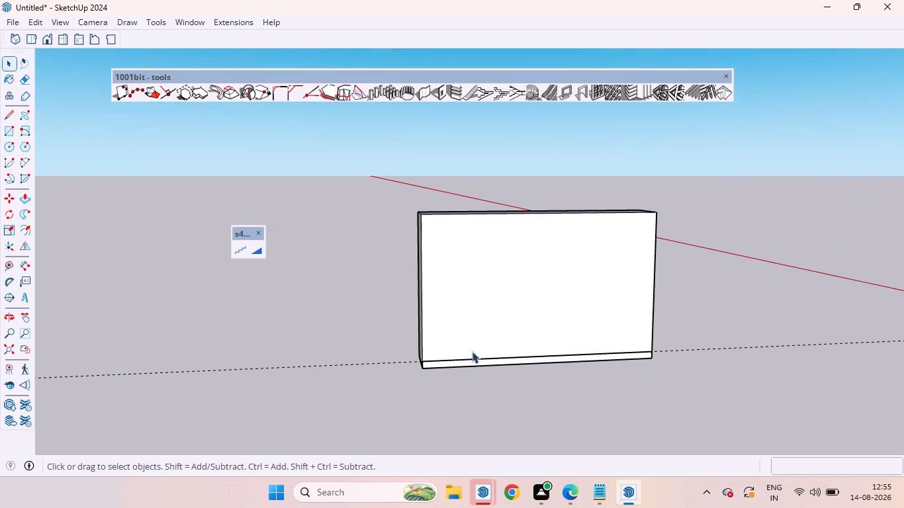
pyautogui.press('t')
pyautogui.scroll(11, 429, 317)
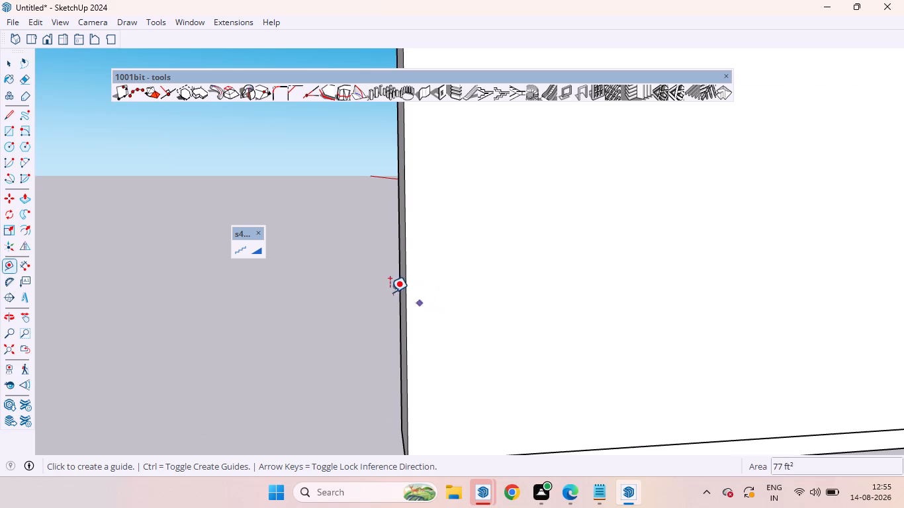
pyautogui.click(407, 296)
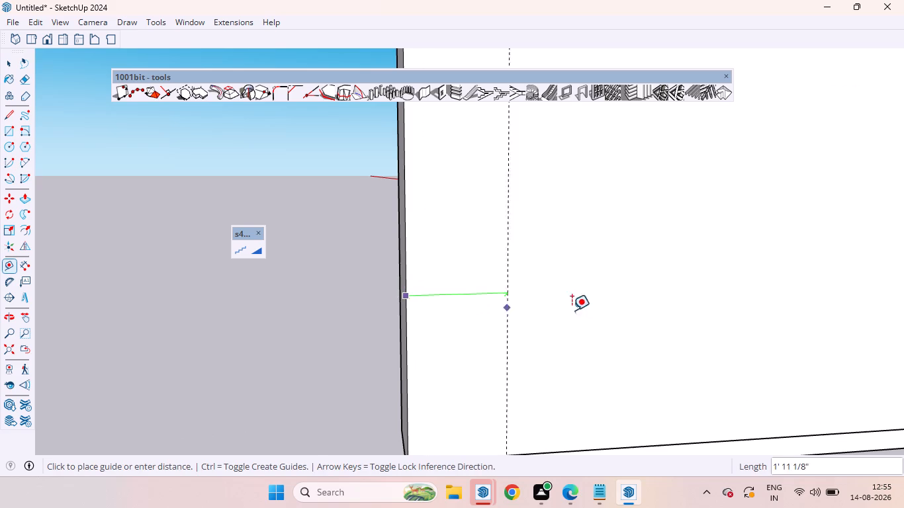
pyautogui.scroll(-5, 519, 318)
pyautogui.scroll(3, 467, 325)
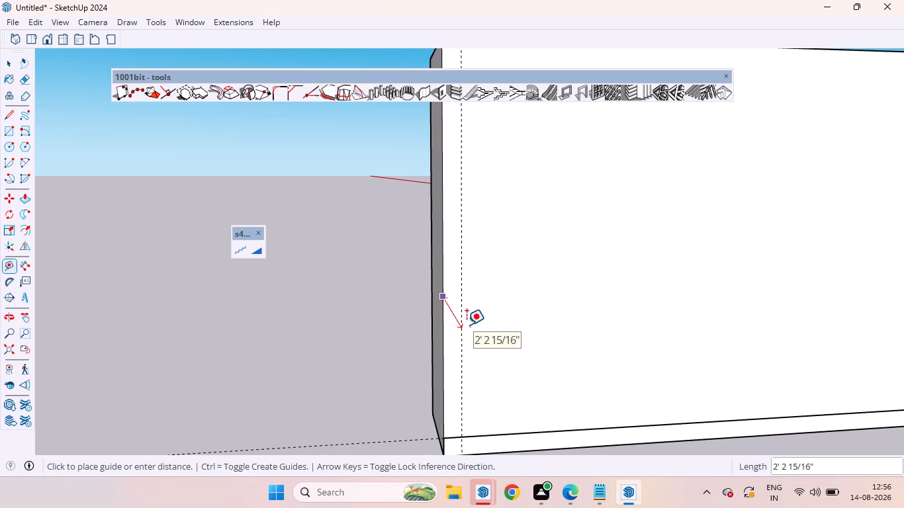
pyautogui.write('18mm')
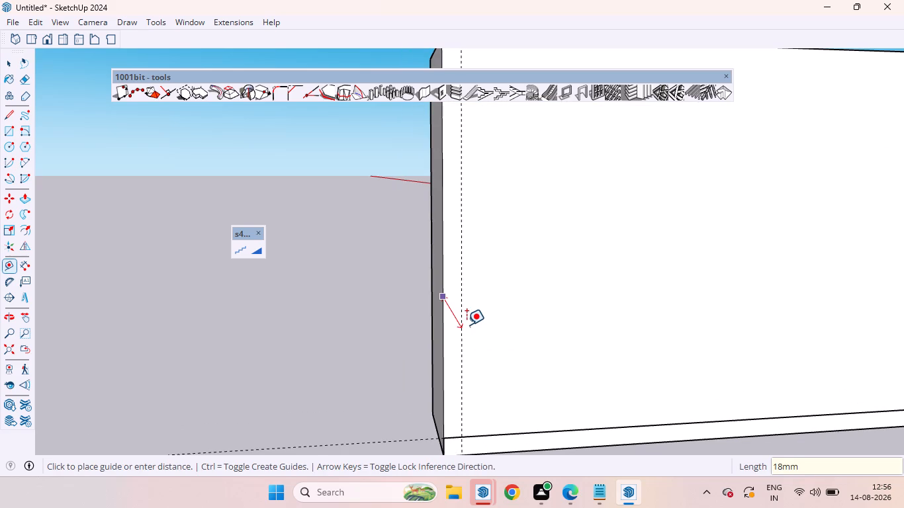
pyautogui.press('Return')
# Place a second vertical guide on the wardrobe's front face, offset 2'5" inward from the 18 mm guide.
pyautogui.scroll(6, 478, 345)
pyautogui.scroll(-11, 473, 355)
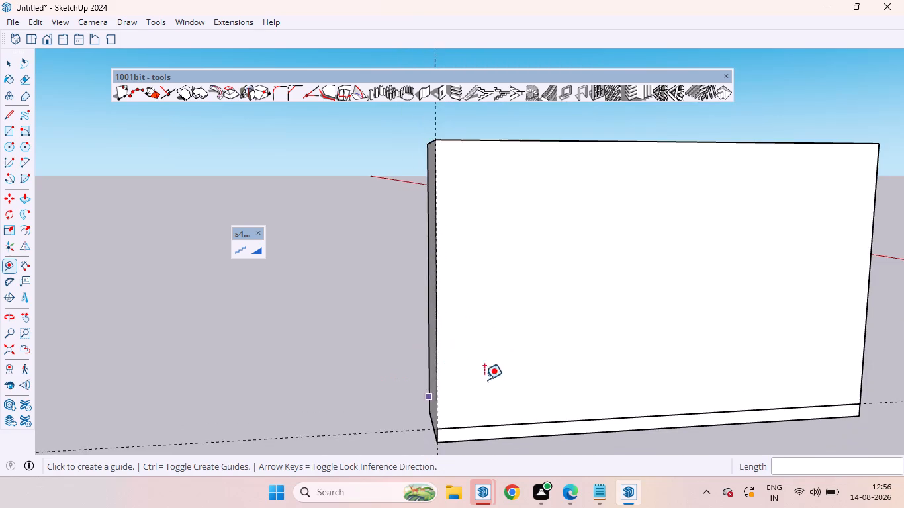
pyautogui.scroll(-5, 557, 377)
pyautogui.scroll(7, 490, 331)
pyautogui.scroll(17, 472, 175)
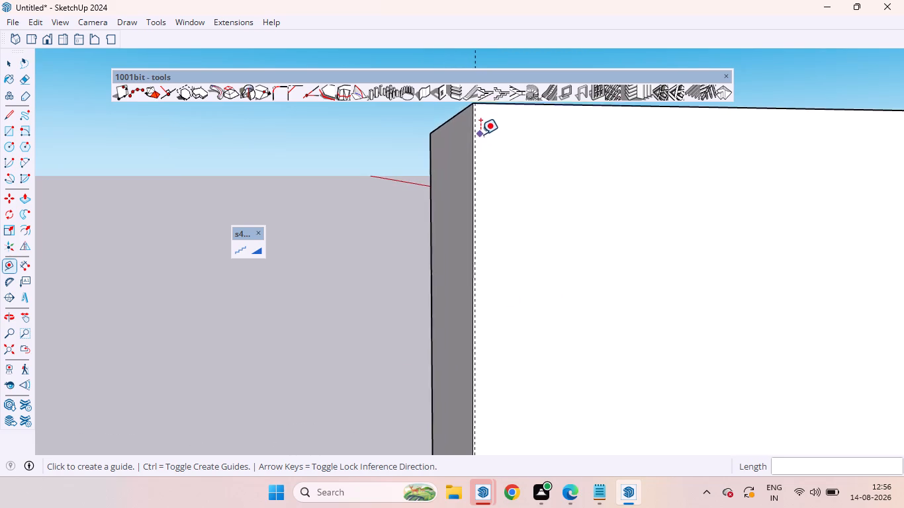
pyautogui.scroll(13, 480, 134)
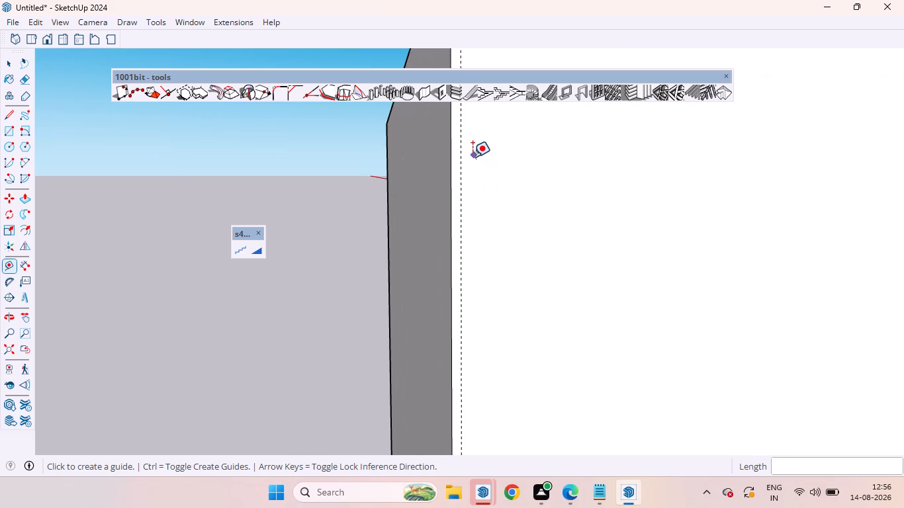
pyautogui.click(465, 167)
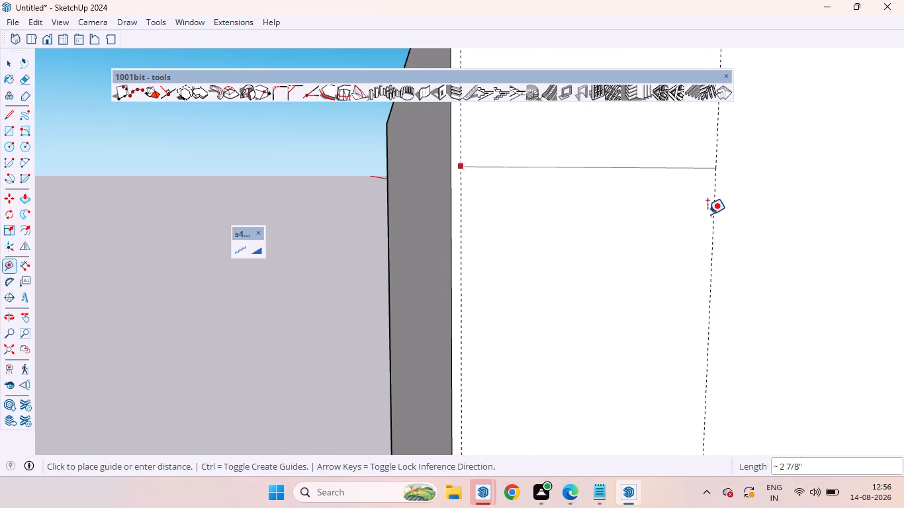
pyautogui.scroll(-7, 696, 222)
pyautogui.scroll(-12, 592, 239)
pyautogui.scroll(-9, 680, 254)
pyautogui.moveTo(628, 283); pyautogui.dragTo(576, 289, button='middle')
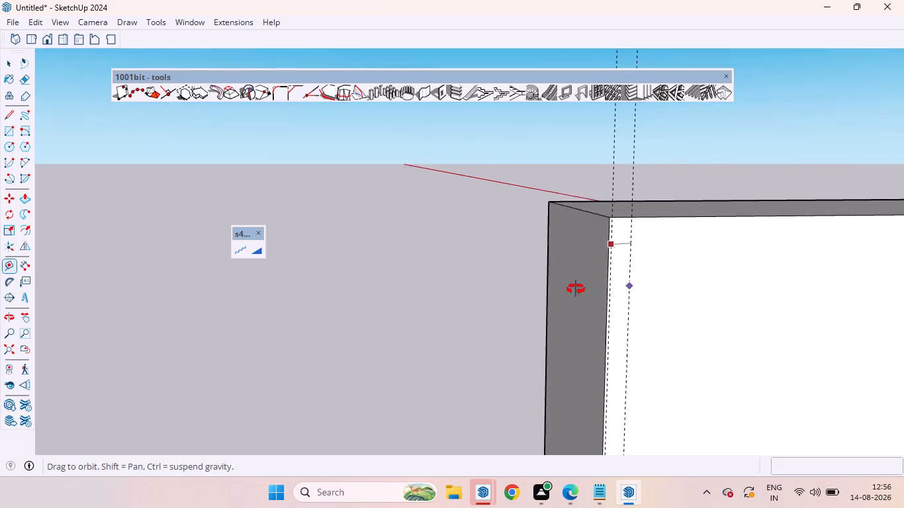
pyautogui.moveTo(576, 289); pyautogui.dragTo(515, 269, button='middle')
pyautogui.scroll(-7, 518, 245)
pyautogui.scroll(-16, 548, 244)
pyautogui.scroll(-6, 558, 206)
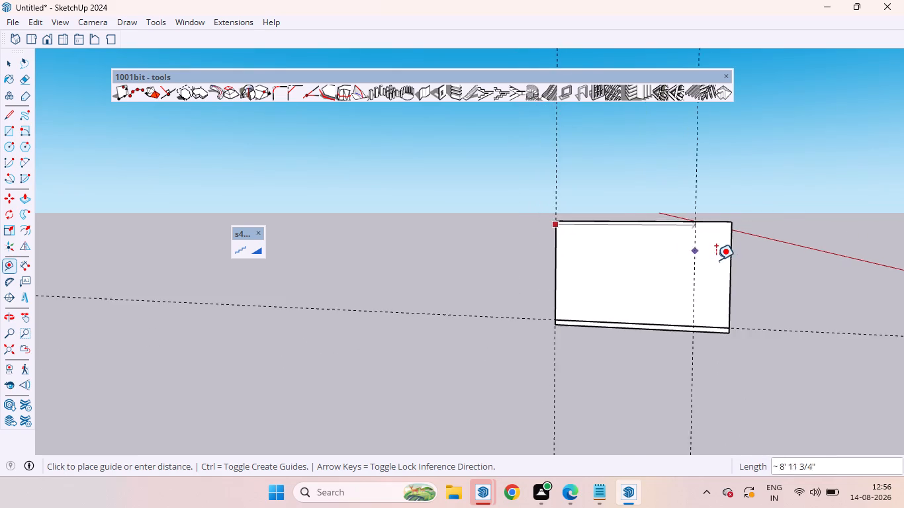
pyautogui.scroll(6, 719, 260)
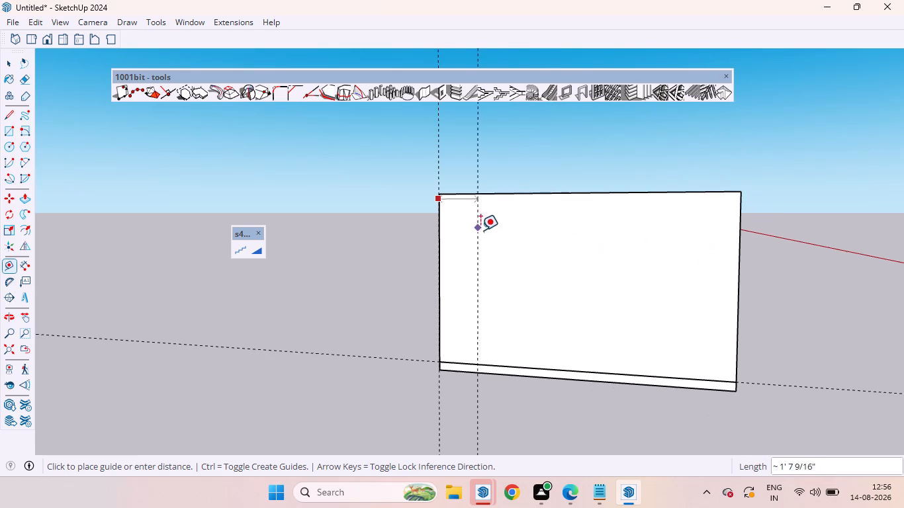
pyautogui.scroll(3, 483, 233)
pyautogui.moveTo(524, 263); pyautogui.dragTo(545, 271, button='middle')
pyautogui.scroll(-6, 556, 240)
pyautogui.scroll(4, 557, 246)
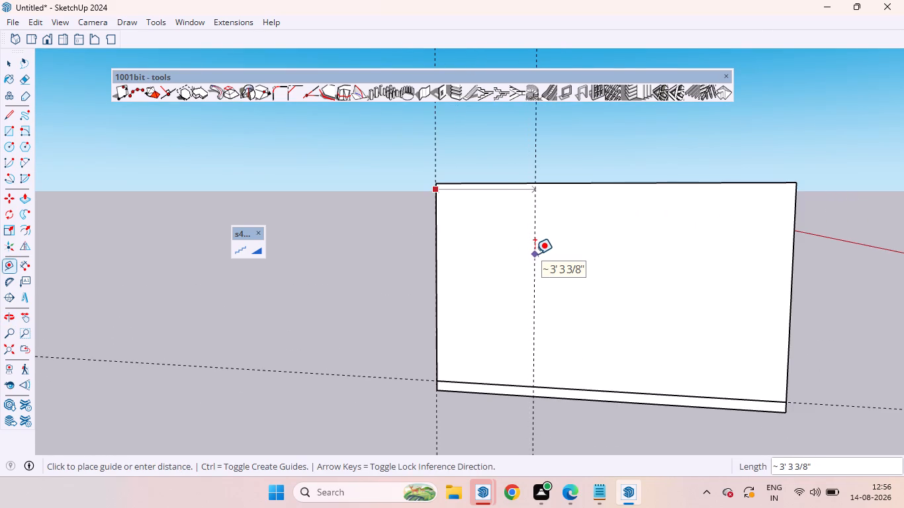
pyautogui.write("2'5")
pyautogui.press('Return')
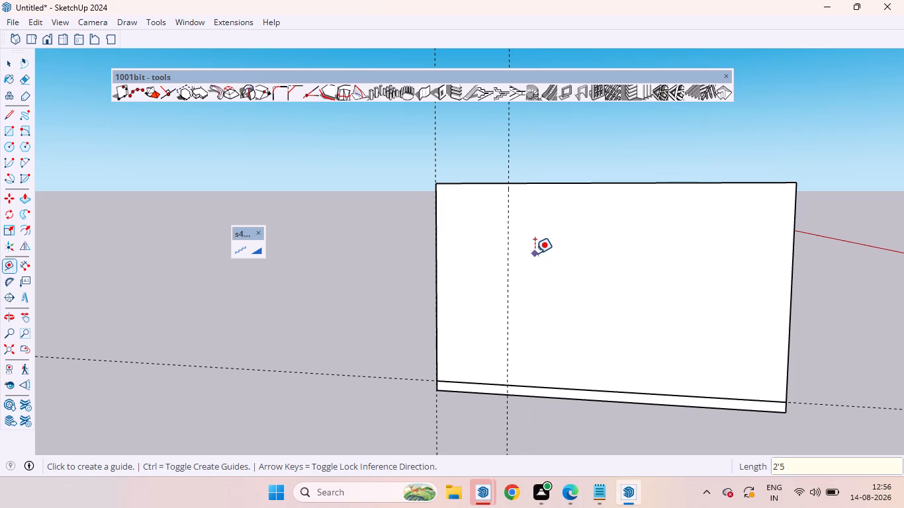
pyautogui.scroll(5, 513, 257)
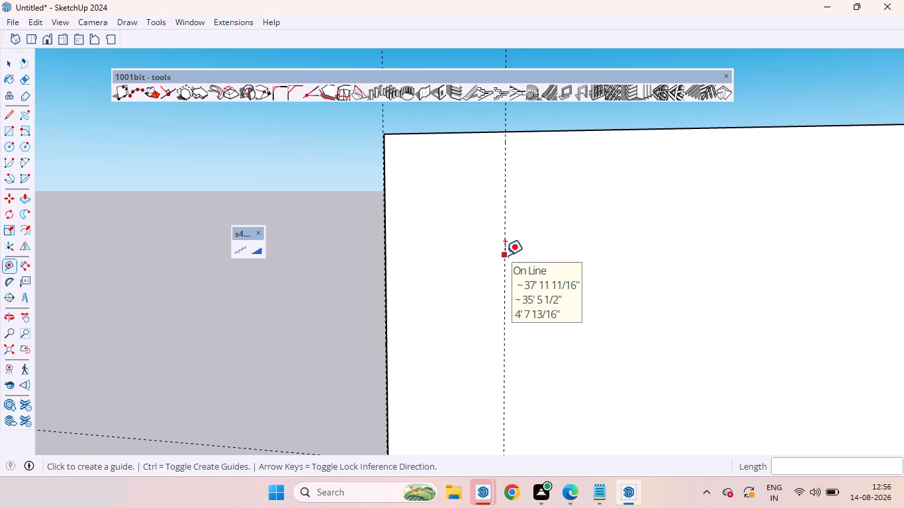
# Place a vertical guide on the wardrobe's front face, offset 18 mm further inward from the 2'5" guide.
pyautogui.click(505, 255)
pyautogui.write('18mm')
pyautogui.press('Return')
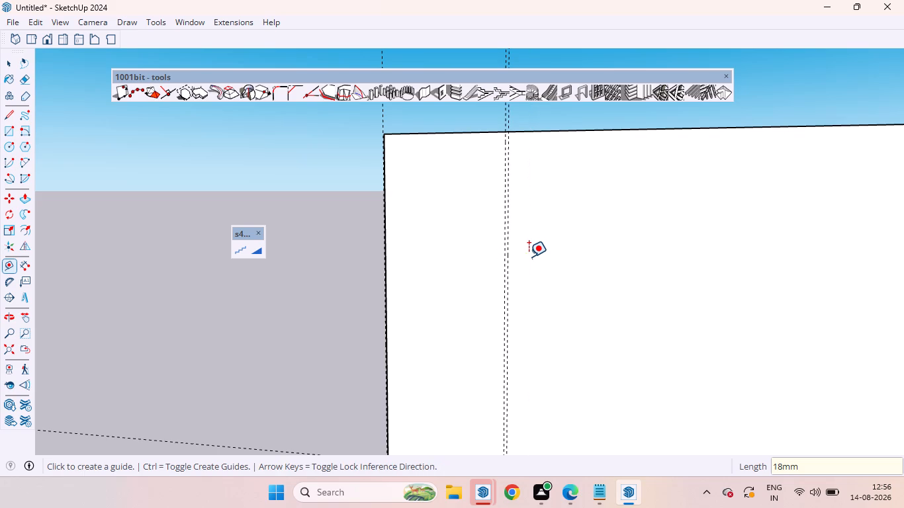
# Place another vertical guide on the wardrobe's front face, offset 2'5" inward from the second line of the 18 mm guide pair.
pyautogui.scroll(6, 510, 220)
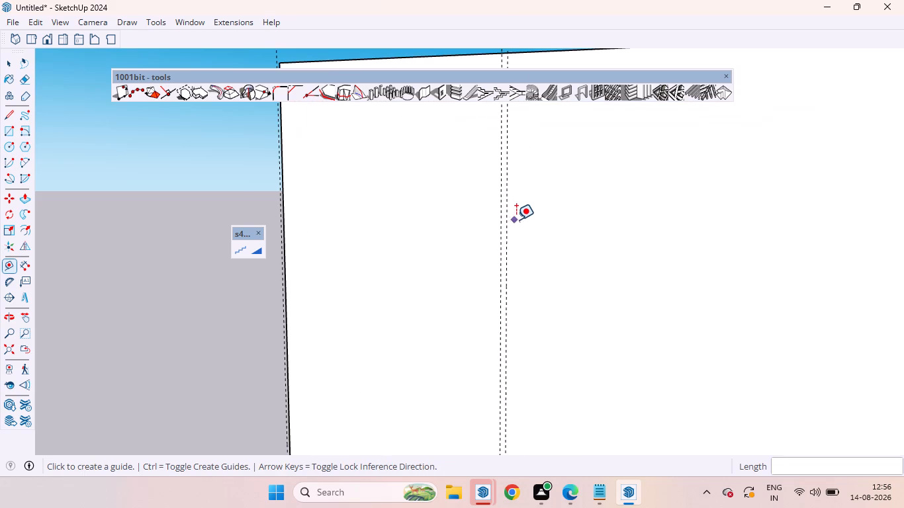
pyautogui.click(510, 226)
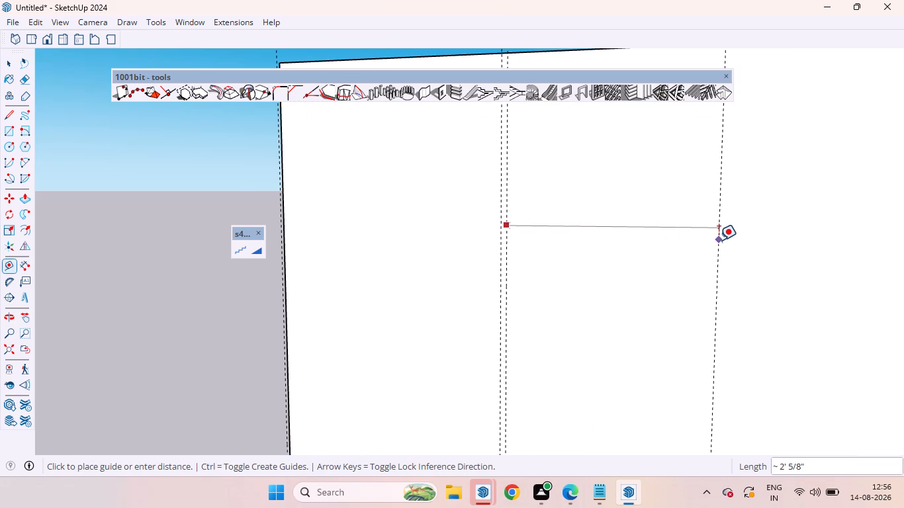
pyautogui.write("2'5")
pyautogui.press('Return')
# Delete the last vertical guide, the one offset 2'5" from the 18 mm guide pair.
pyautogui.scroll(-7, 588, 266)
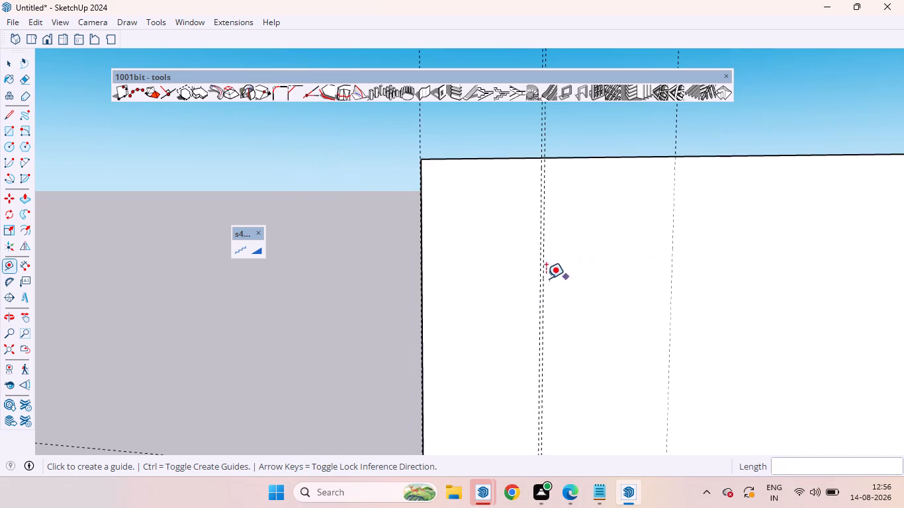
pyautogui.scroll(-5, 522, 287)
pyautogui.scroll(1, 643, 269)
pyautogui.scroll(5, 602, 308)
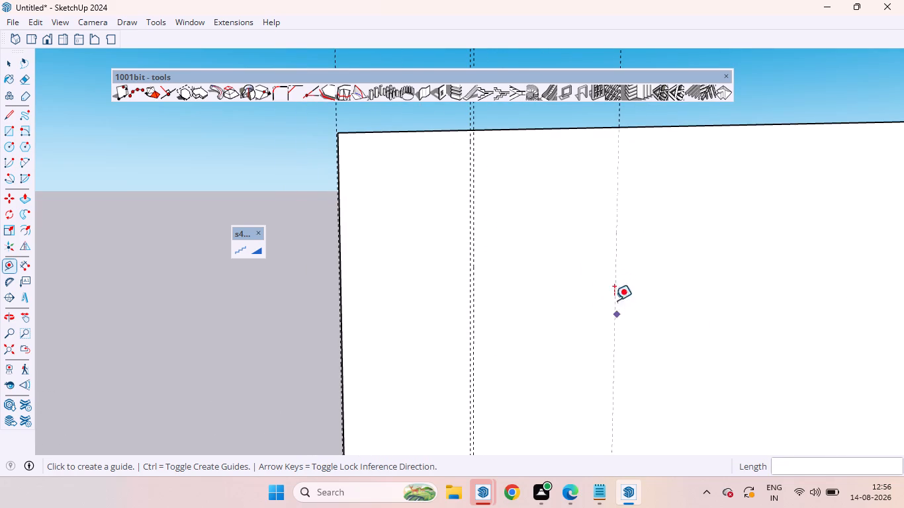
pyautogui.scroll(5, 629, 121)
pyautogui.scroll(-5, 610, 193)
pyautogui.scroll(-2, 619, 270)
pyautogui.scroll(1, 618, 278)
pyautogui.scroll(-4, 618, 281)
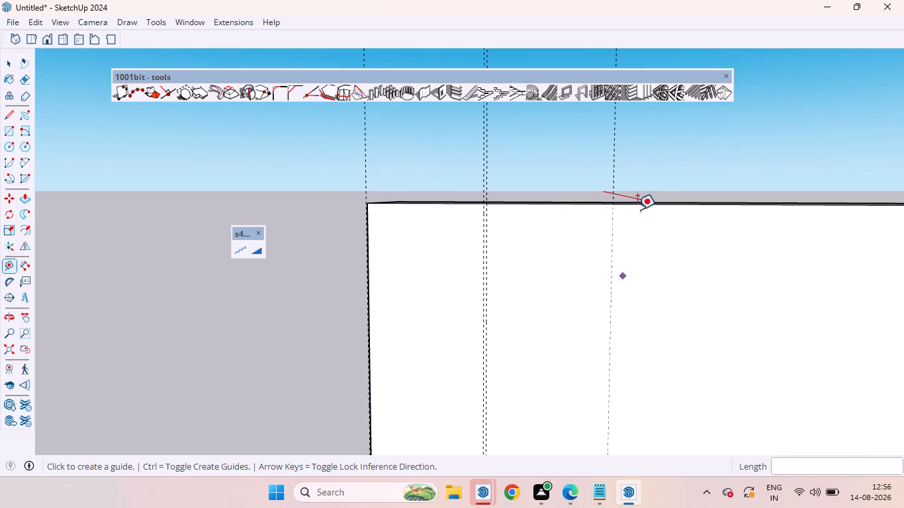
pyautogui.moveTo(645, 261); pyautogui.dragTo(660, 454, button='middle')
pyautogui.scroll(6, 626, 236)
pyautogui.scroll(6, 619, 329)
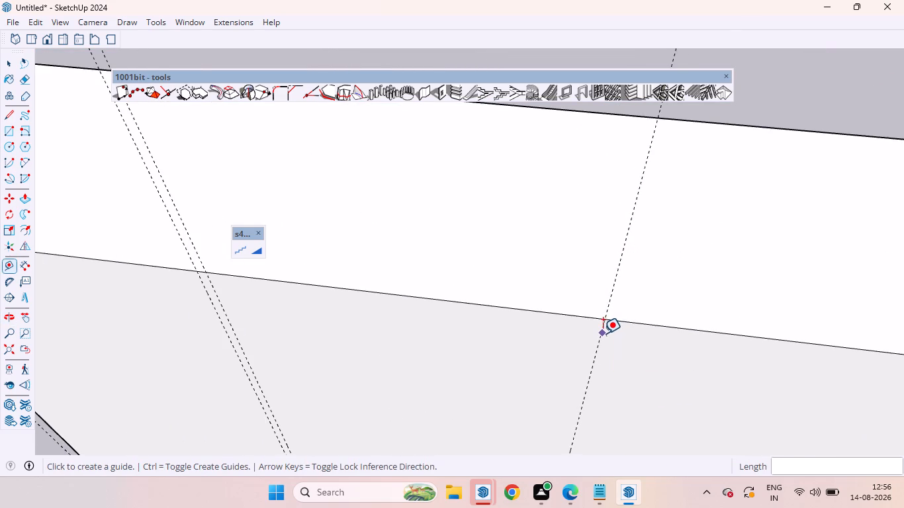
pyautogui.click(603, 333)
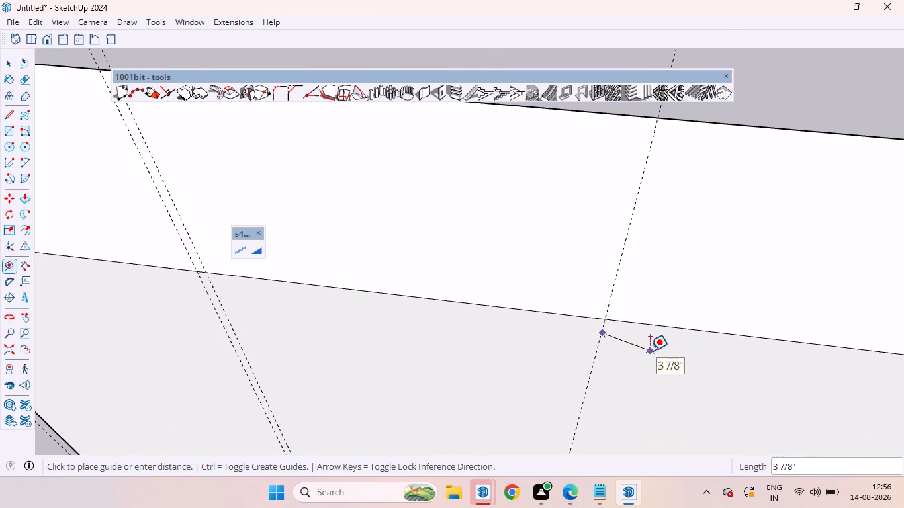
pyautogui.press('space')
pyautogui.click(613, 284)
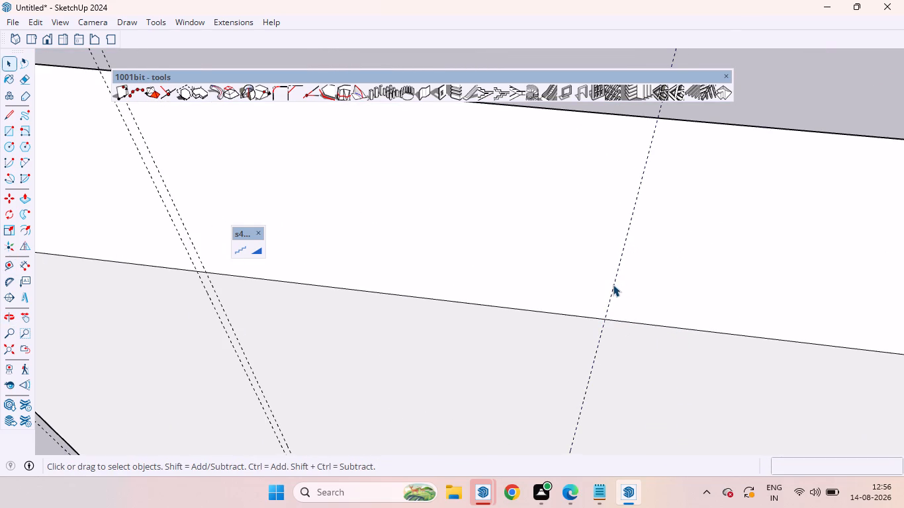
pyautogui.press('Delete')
# Place a vertical guide 18 mm in from the right edge of the wardrobe's front face.
pyautogui.scroll(-7, 589, 286)
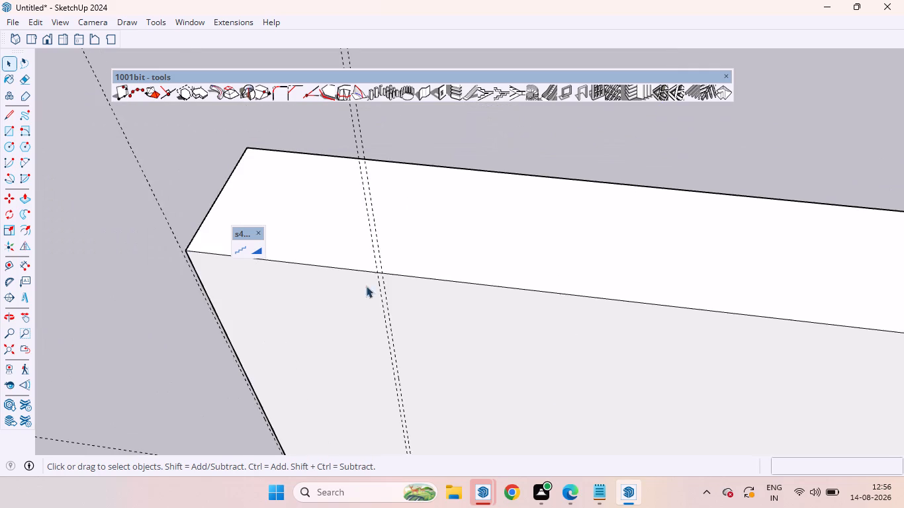
pyautogui.scroll(-7, 366, 286)
pyautogui.scroll(-6, 599, 222)
pyautogui.moveTo(559, 368); pyautogui.dragTo(563, 179, button='middle')
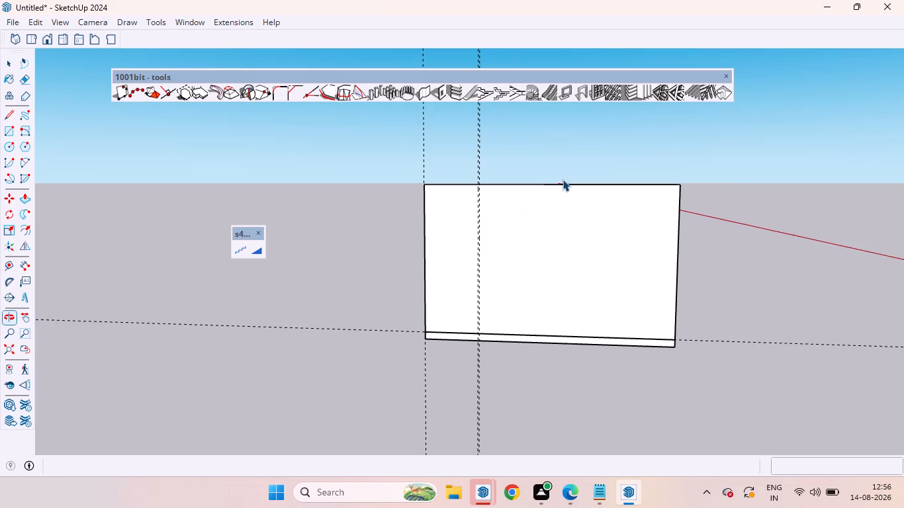
pyautogui.scroll(2, 482, 265)
pyautogui.scroll(-1, 801, 282)
pyautogui.scroll(6, 801, 282)
pyautogui.scroll(5, 683, 371)
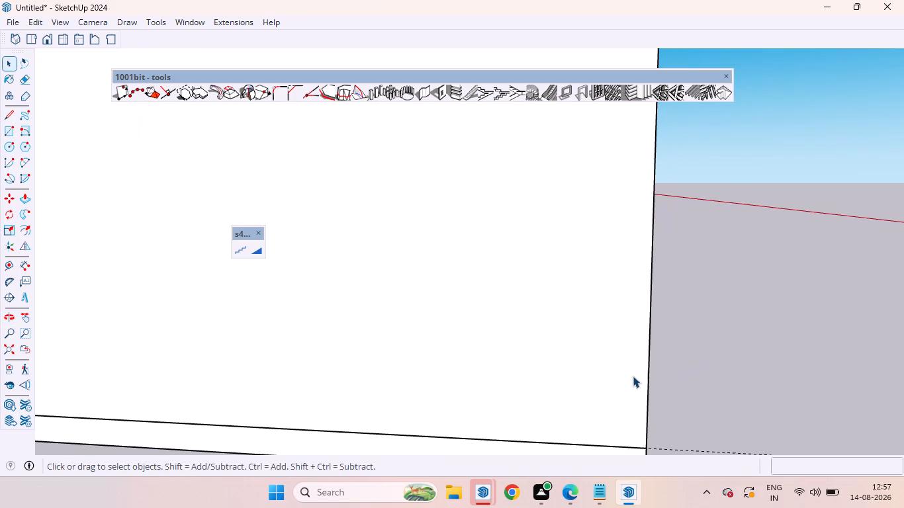
pyautogui.click(650, 379)
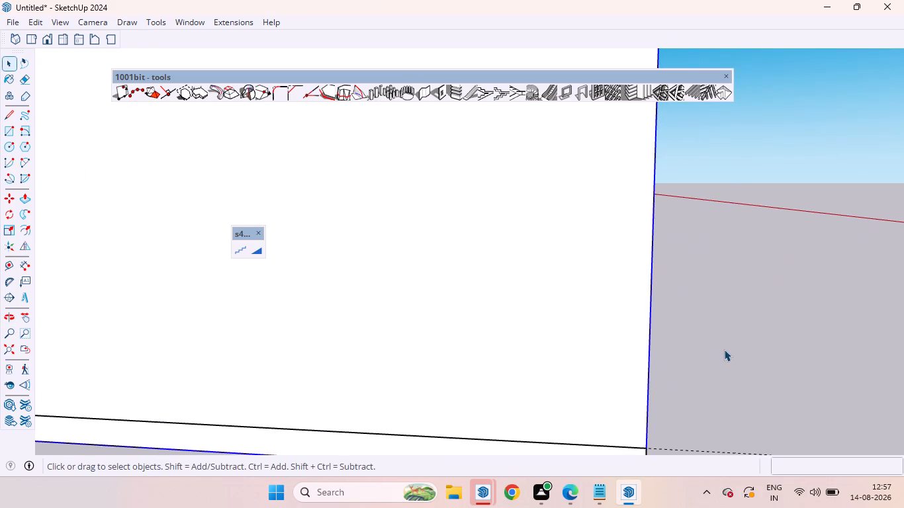
pyautogui.press('t')
pyautogui.press('Return')
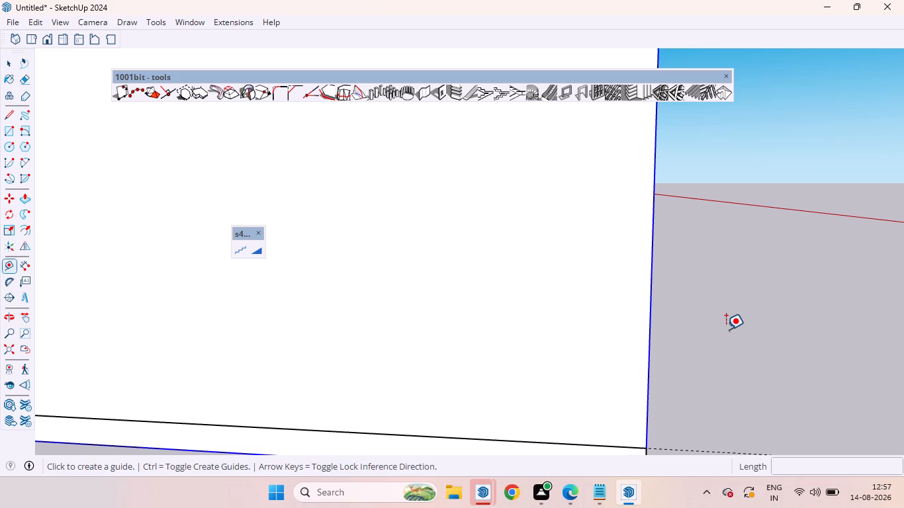
pyautogui.click(650, 297)
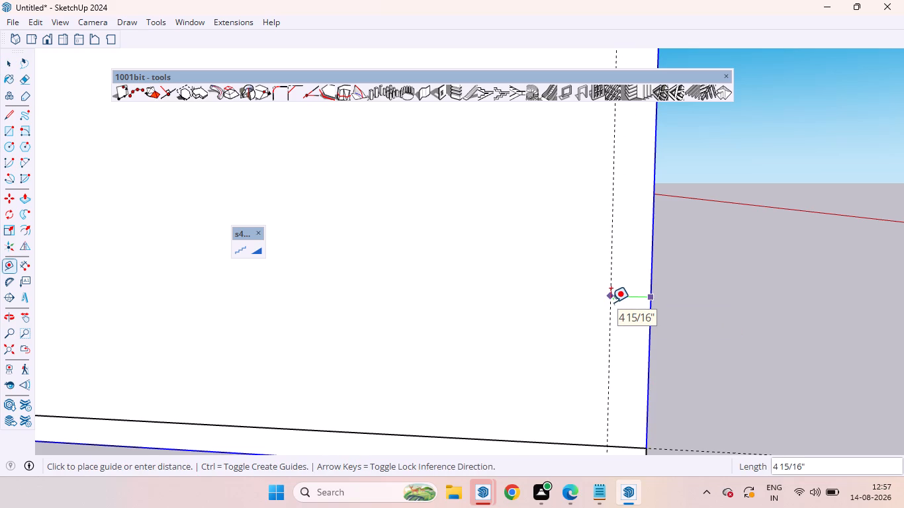
pyautogui.write('18mm')
pyautogui.press('Return')
pyautogui.press('space')
pyautogui.click(754, 309)
# Delete the vertical guide running along the left edge of the wardrobe's front face.
pyautogui.scroll(-8, 737, 274)
pyautogui.scroll(-7, 739, 357)
pyautogui.scroll(6, 541, 179)
pyautogui.scroll(7, 453, 253)
pyautogui.moveTo(449, 270); pyautogui.dragTo(528, 241, button='middle')
pyautogui.scroll(6, 500, 248)
pyautogui.moveTo(488, 175); pyautogui.dragTo(420, 144)
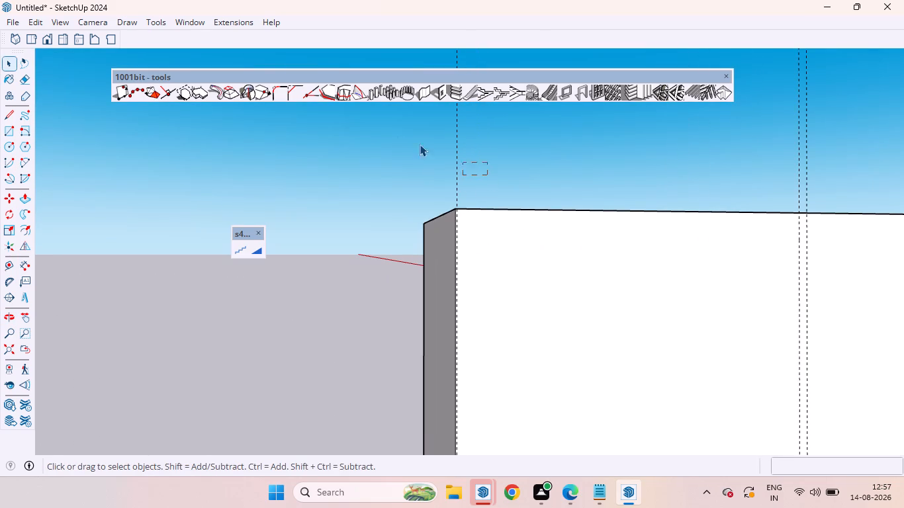
pyautogui.moveTo(420, 144); pyautogui.dragTo(396, 137)
pyautogui.press('Delete')
# Place a new vertical guide 18 mm in from the left edge of the wardrobe's front face.
pyautogui.scroll(-7, 403, 148)
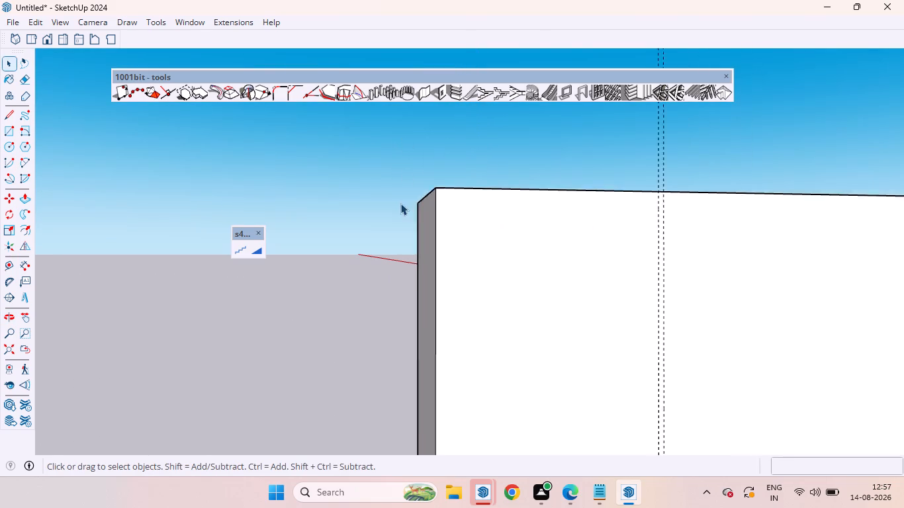
pyautogui.scroll(-17, 428, 175)
pyautogui.scroll(12, 615, 157)
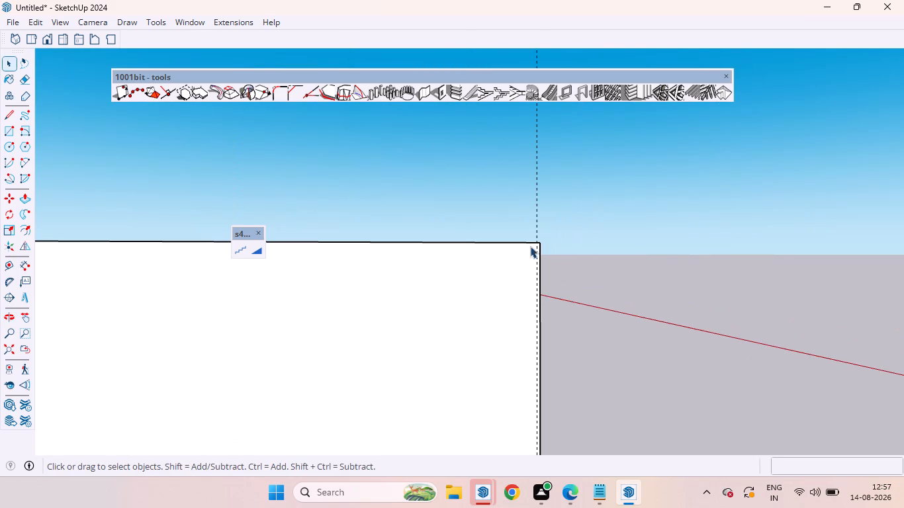
pyautogui.scroll(-6, 589, 212)
pyautogui.scroll(7, 269, 322)
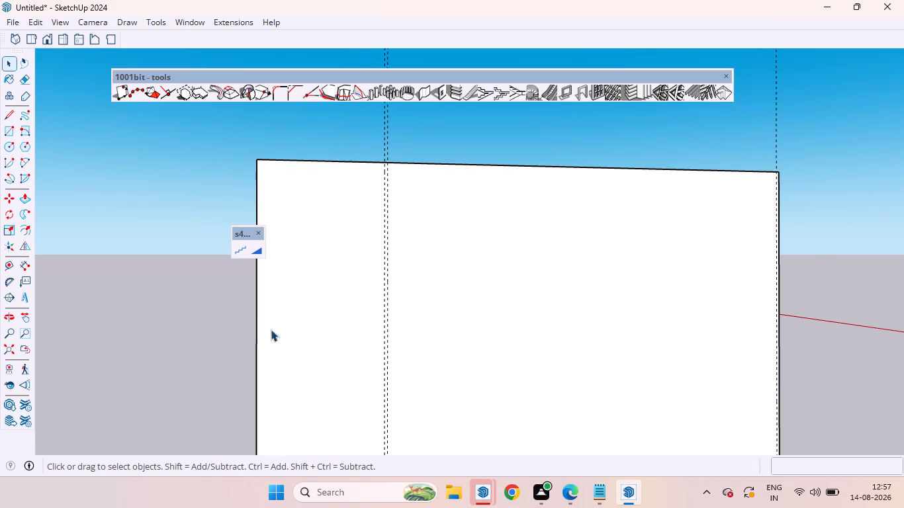
pyautogui.press('t')
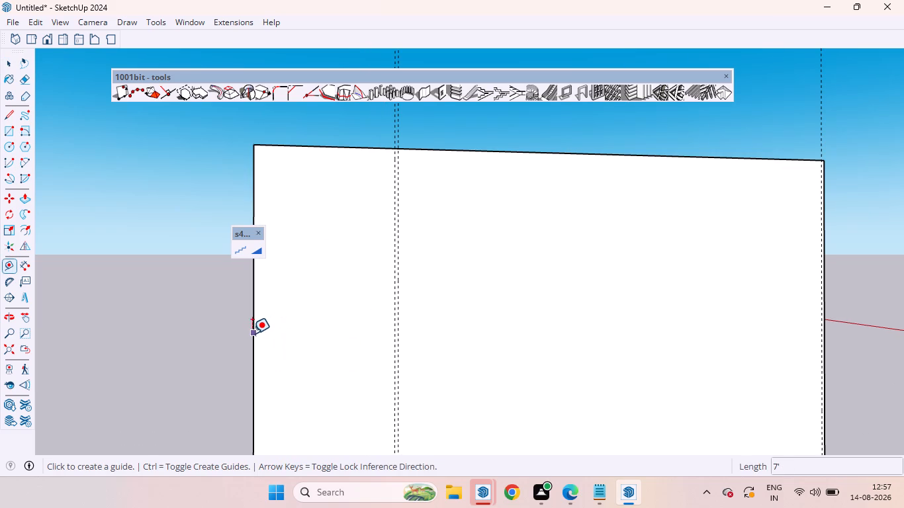
pyautogui.click(252, 333)
pyautogui.write('18mm')
pyautogui.press('Return')
pyautogui.press('space')
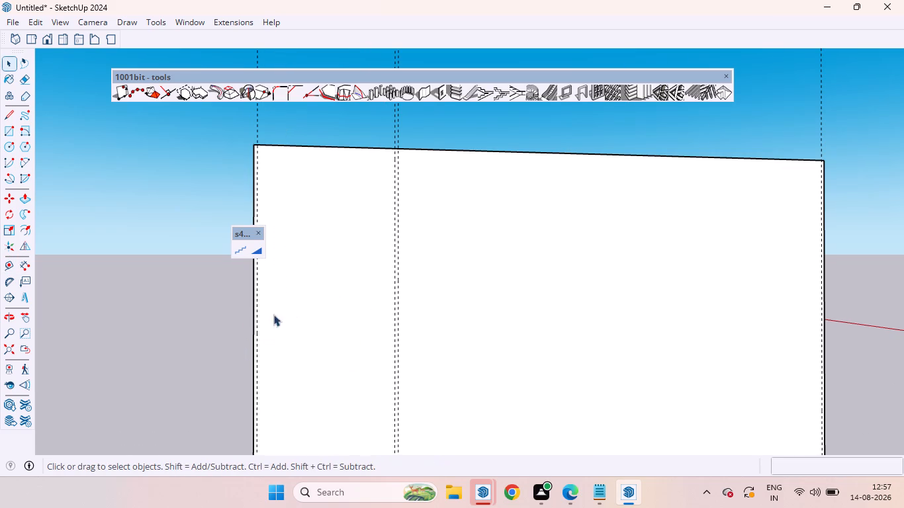
# Place a horizontal guide 18 mm below the top edge of the wardrobe's front face.
pyautogui.press('t')
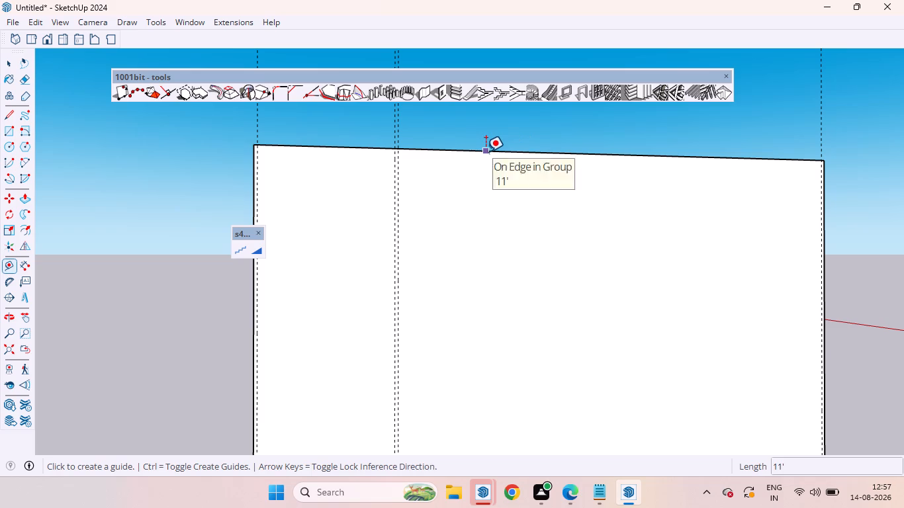
pyautogui.click(486, 151)
pyautogui.write('18mm')
pyautogui.press('Return')
pyautogui.press('space')
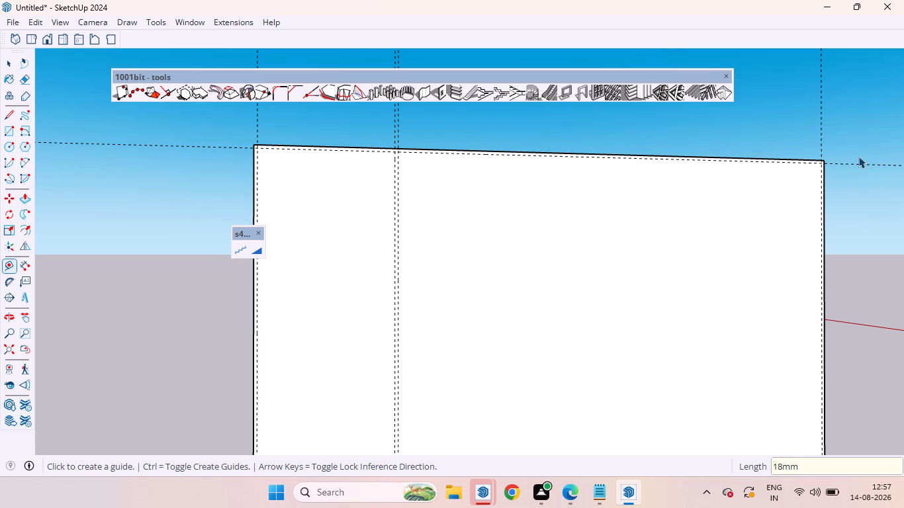
# Place a vertical guide on the wardrobe's front face, offset 2'5" inward from the second line of the partition's 18 mm guide pair.
pyautogui.scroll(-7, 520, 204)
pyautogui.scroll(6, 473, 231)
pyautogui.moveTo(491, 239); pyautogui.dragTo(482, 276, button='middle')
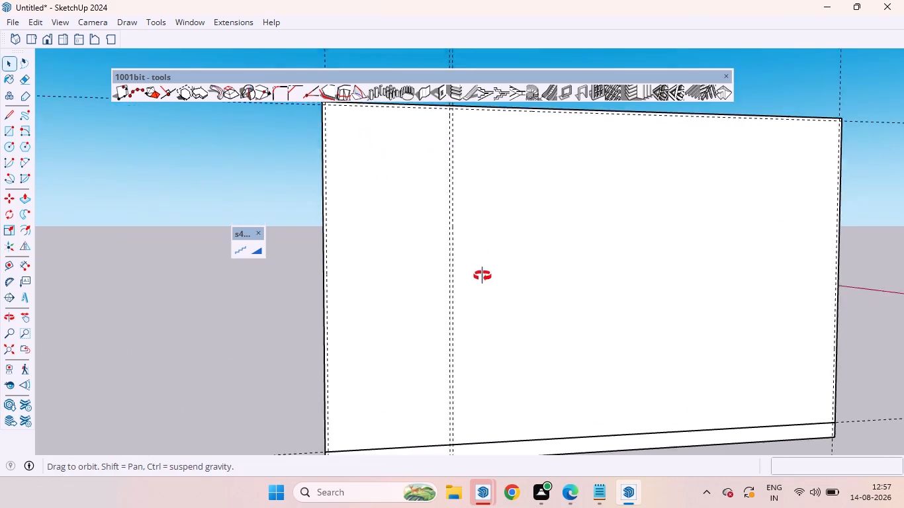
pyautogui.moveTo(482, 276); pyautogui.dragTo(475, 280, button='middle')
pyautogui.scroll(3, 465, 265)
pyautogui.press('t')
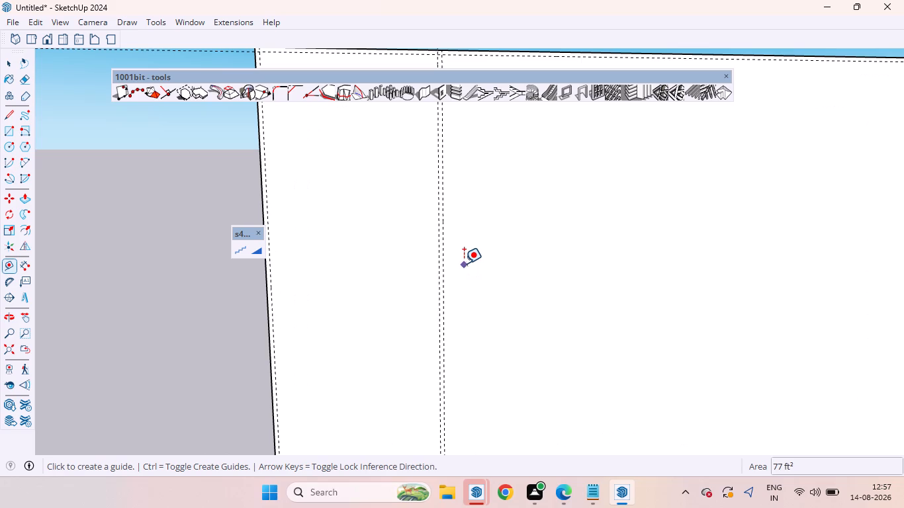
pyautogui.click(446, 267)
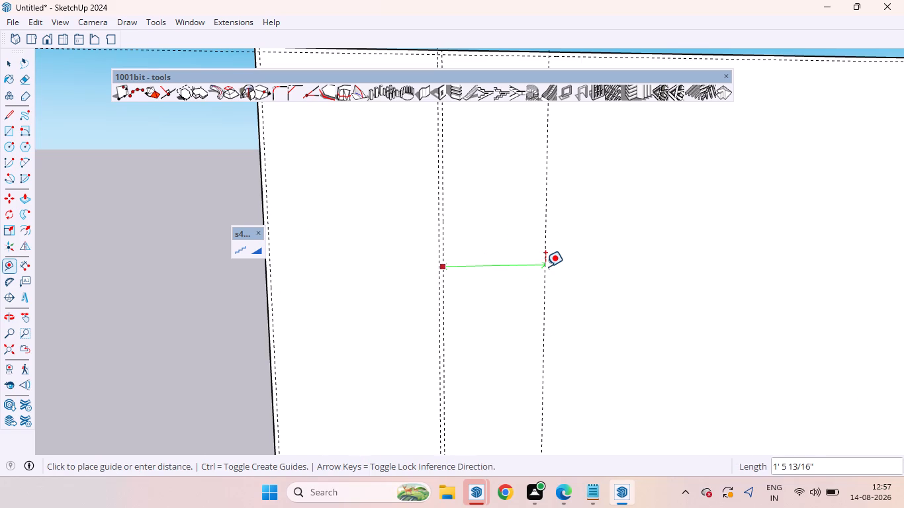
pyautogui.write("2'")
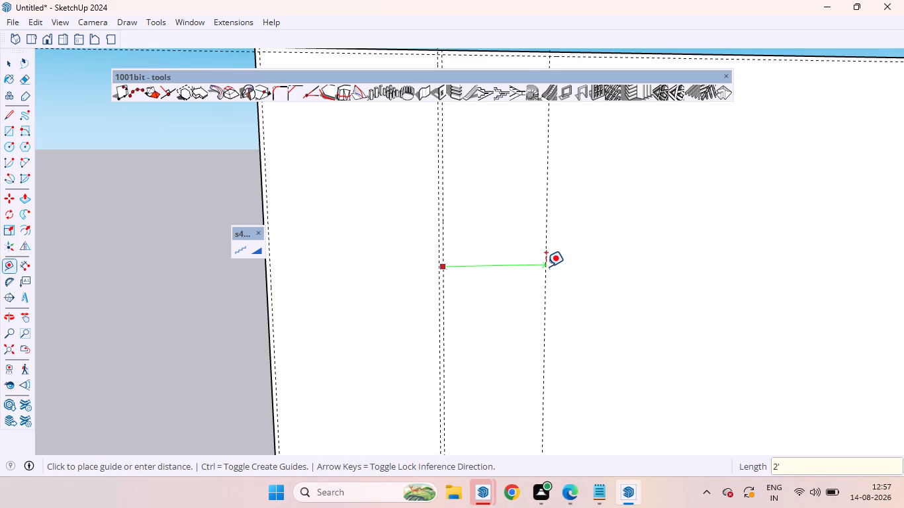
pyautogui.press('5')
pyautogui.press('Return')
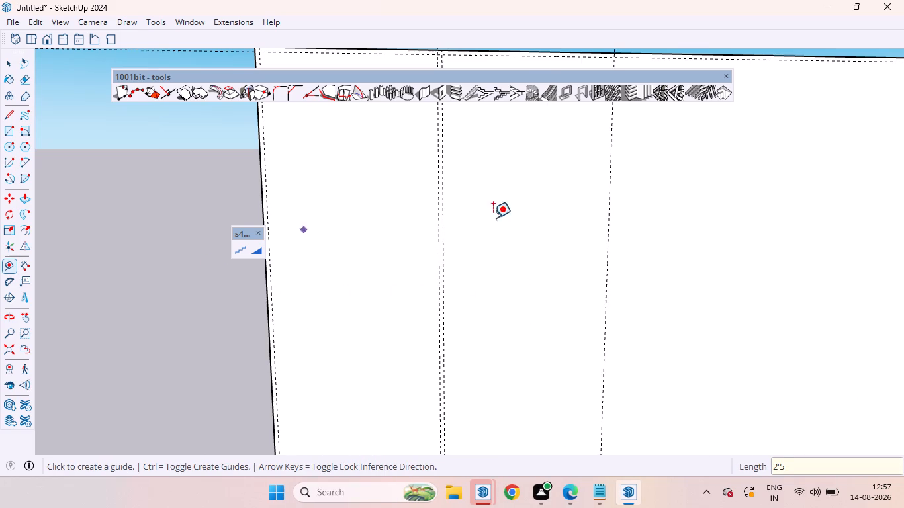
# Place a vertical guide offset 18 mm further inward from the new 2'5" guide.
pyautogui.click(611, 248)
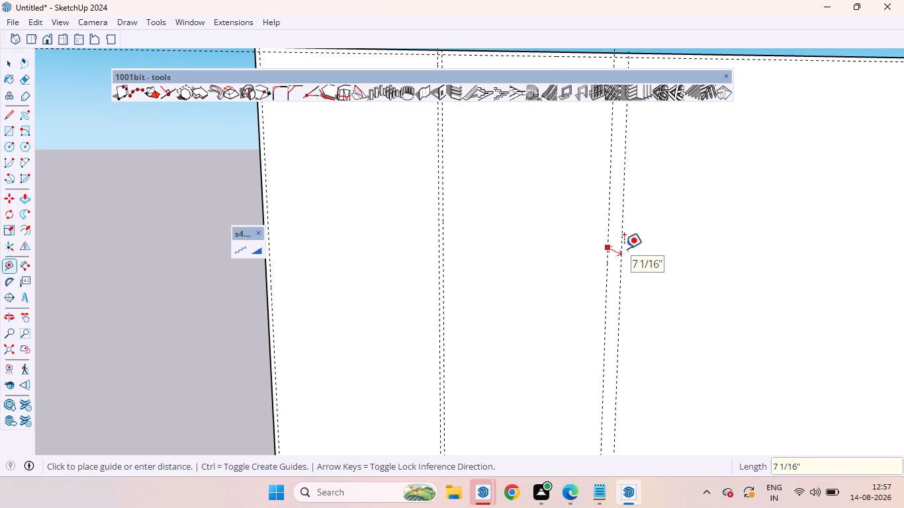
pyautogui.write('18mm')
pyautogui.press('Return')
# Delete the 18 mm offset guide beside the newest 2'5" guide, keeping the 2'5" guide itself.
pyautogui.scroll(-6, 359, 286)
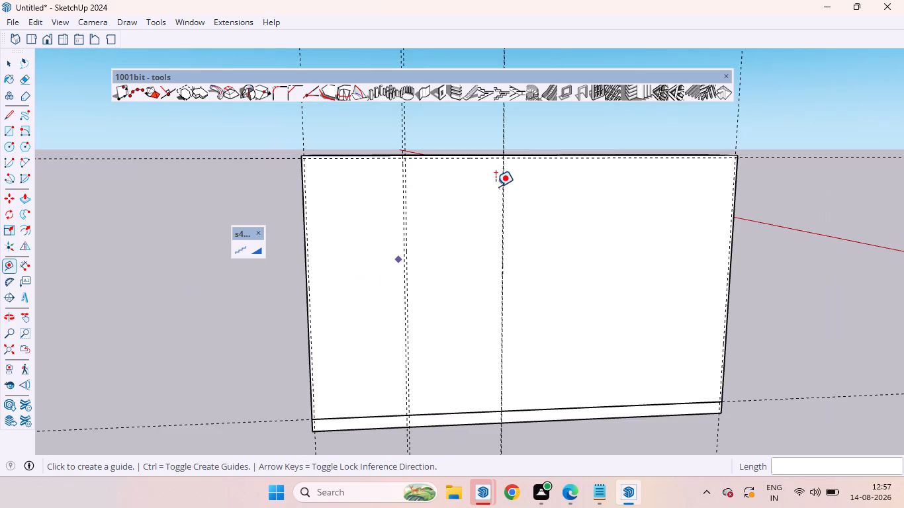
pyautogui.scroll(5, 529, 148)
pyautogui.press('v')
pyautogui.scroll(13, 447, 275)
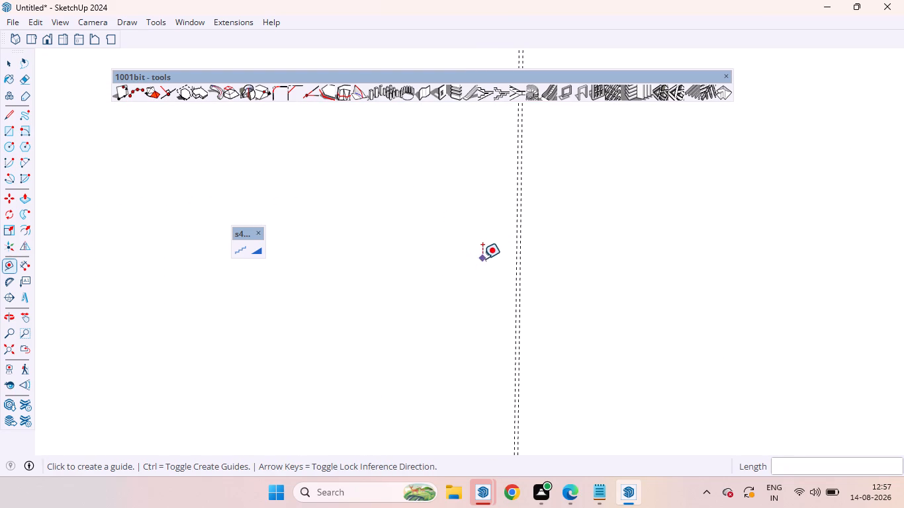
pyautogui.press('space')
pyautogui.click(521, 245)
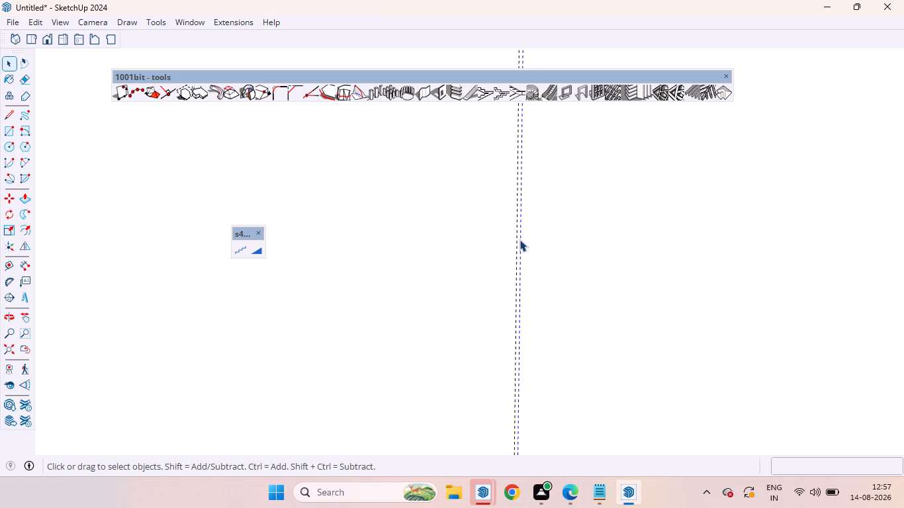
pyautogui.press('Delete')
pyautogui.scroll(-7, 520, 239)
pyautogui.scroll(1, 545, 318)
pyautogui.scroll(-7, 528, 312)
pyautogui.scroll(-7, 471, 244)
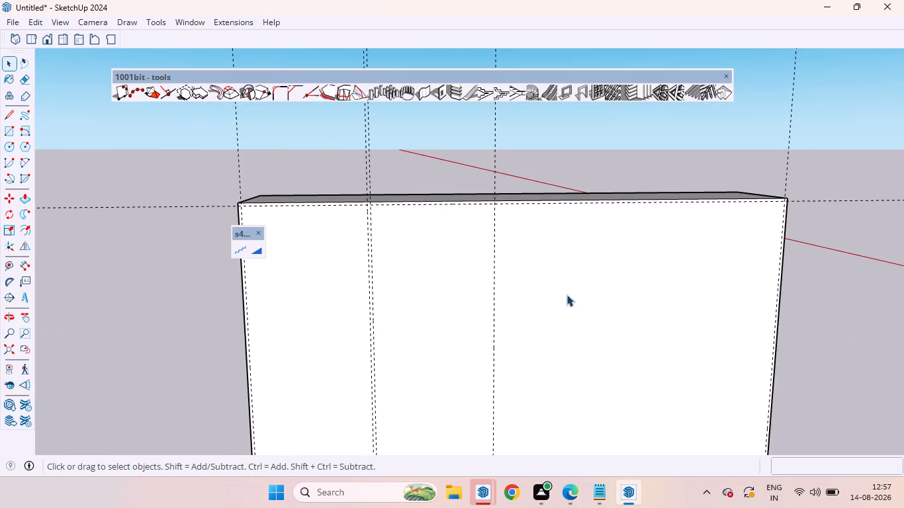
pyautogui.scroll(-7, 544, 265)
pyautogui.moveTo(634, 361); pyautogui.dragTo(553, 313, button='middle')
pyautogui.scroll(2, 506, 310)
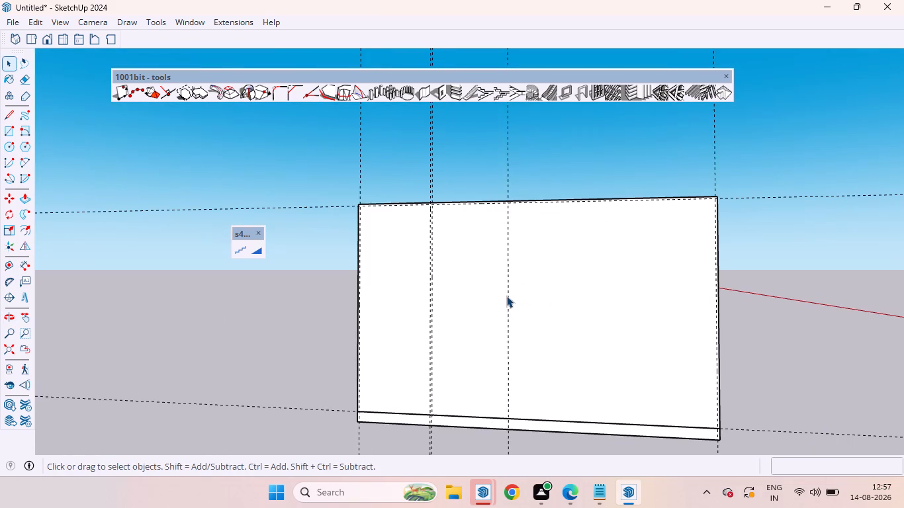
# Place a vertical guide on the wardrobe's front face, offset 18 mm further inward from the newest 2'5" guide.
pyautogui.press('t')
pyautogui.scroll(6, 511, 296)
pyautogui.click(512, 296)
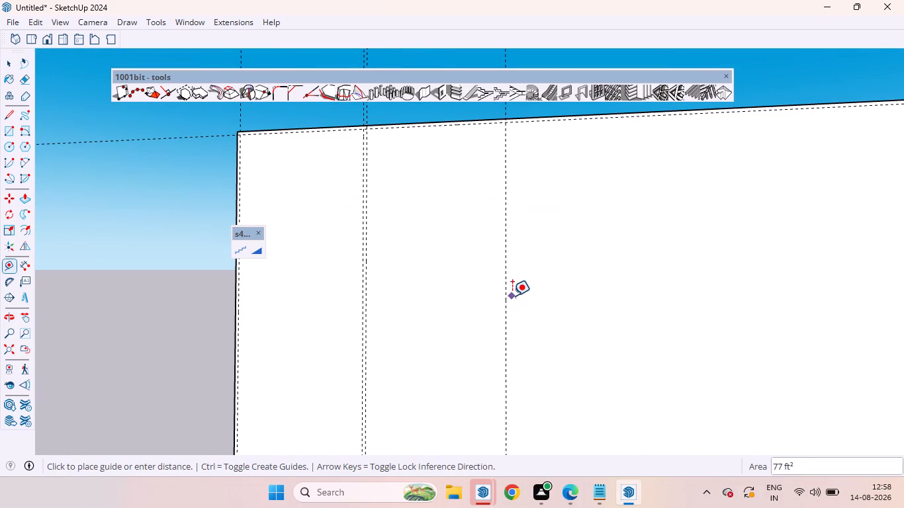
pyautogui.press('space')
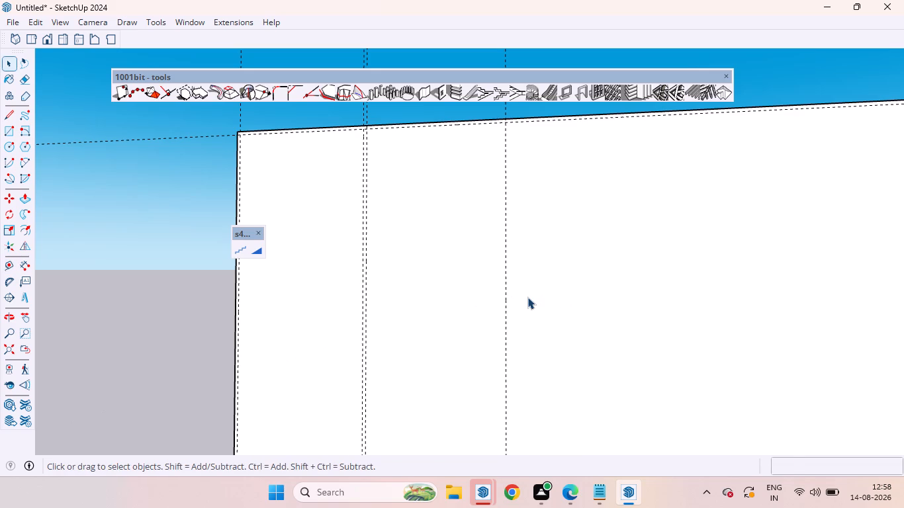
pyautogui.press('t')
pyautogui.click(506, 292)
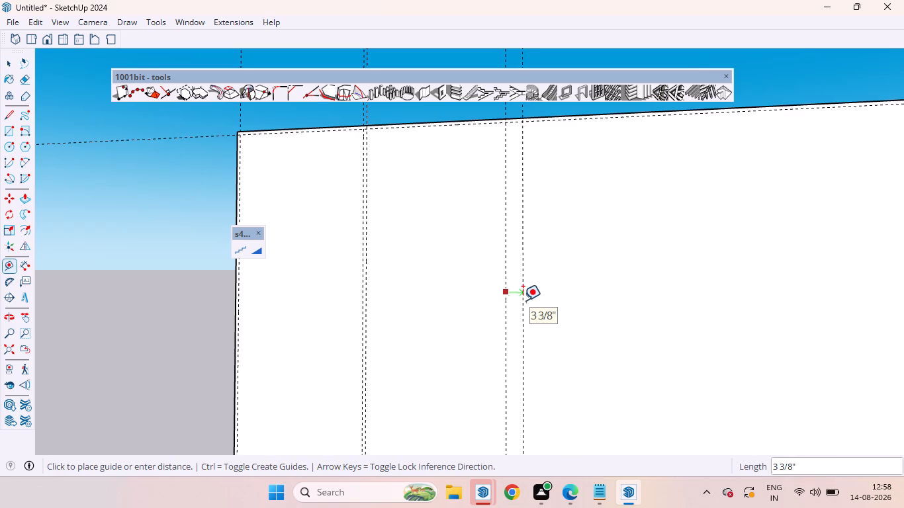
pyautogui.write('18mm')
pyautogui.press('Return')
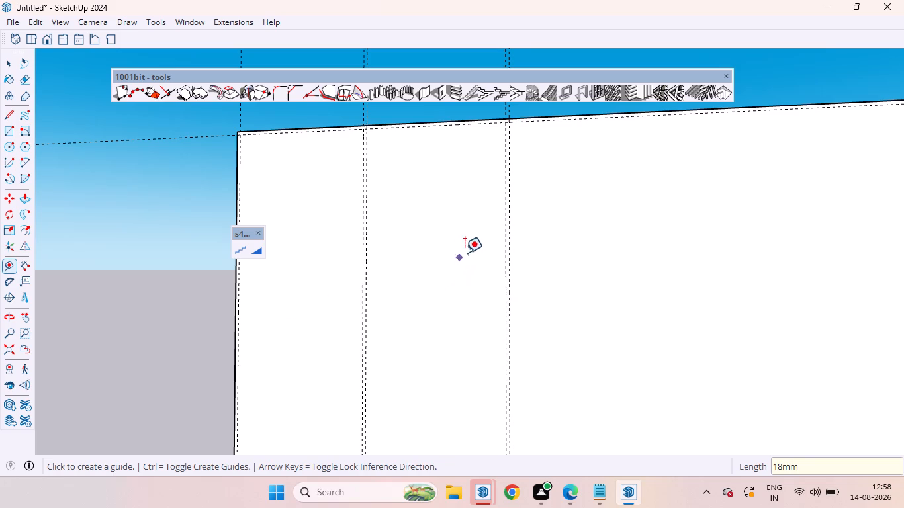
# Place another vertical guide on the front face, 2'5" beyond the second line of the newest 18 mm guide pair.
pyautogui.scroll(-5, 486, 244)
pyautogui.scroll(3, 533, 244)
pyautogui.scroll(-6, 539, 241)
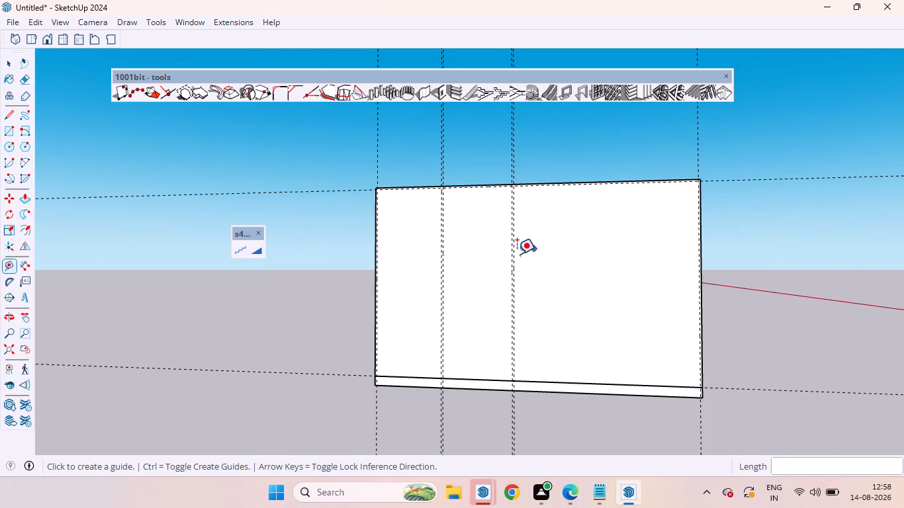
pyautogui.moveTo(523, 269); pyautogui.dragTo(592, 299, button='middle')
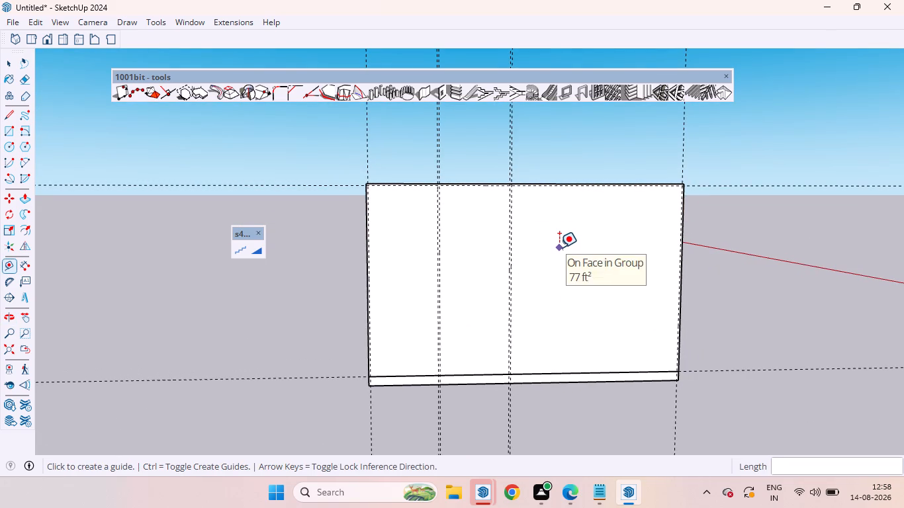
pyautogui.scroll(7, 487, 212)
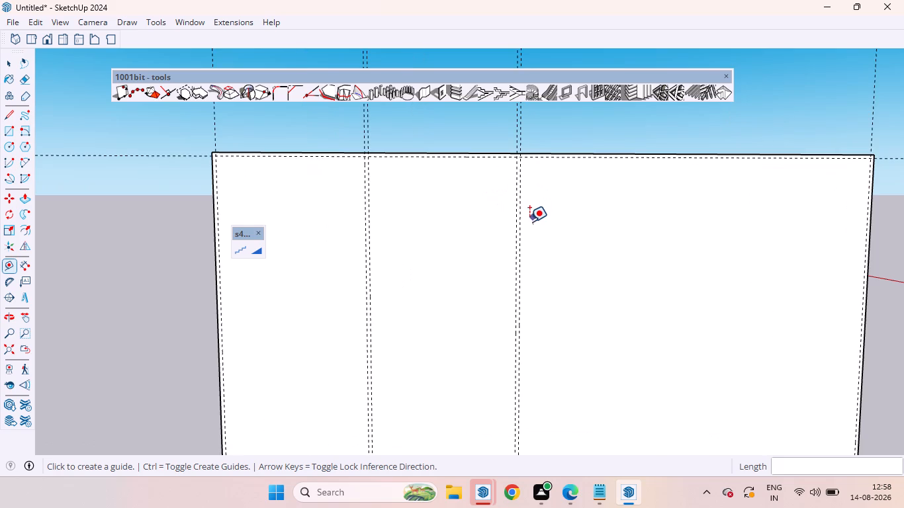
pyautogui.click(522, 233)
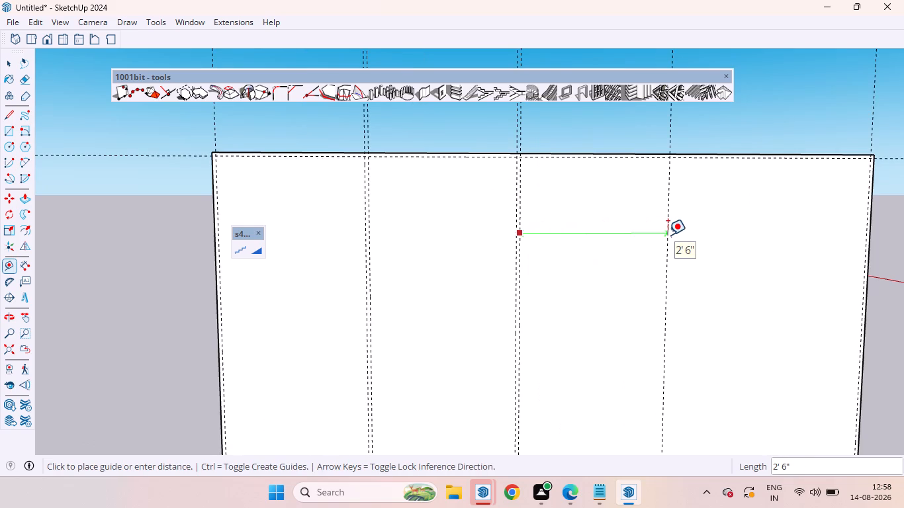
pyautogui.write("2'5")
pyautogui.press('Return')
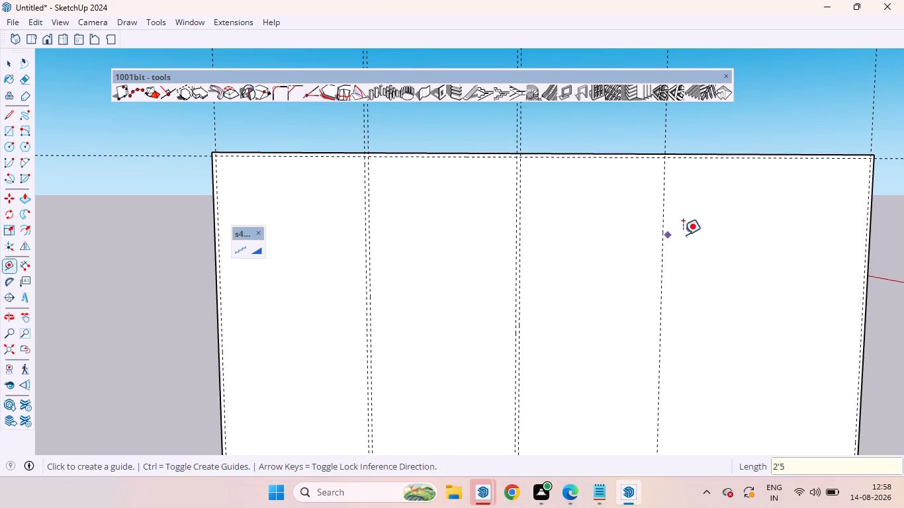
# Place a vertical guide 18 mm beyond the new 2'5" guide to mark the third partition's thickness.
pyautogui.click(661, 246)
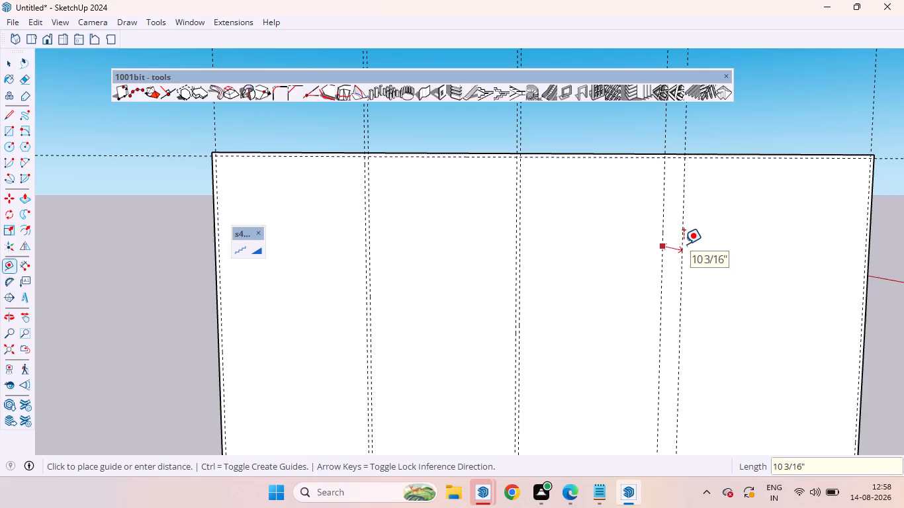
pyautogui.write('18mm')
pyautogui.press('Return')
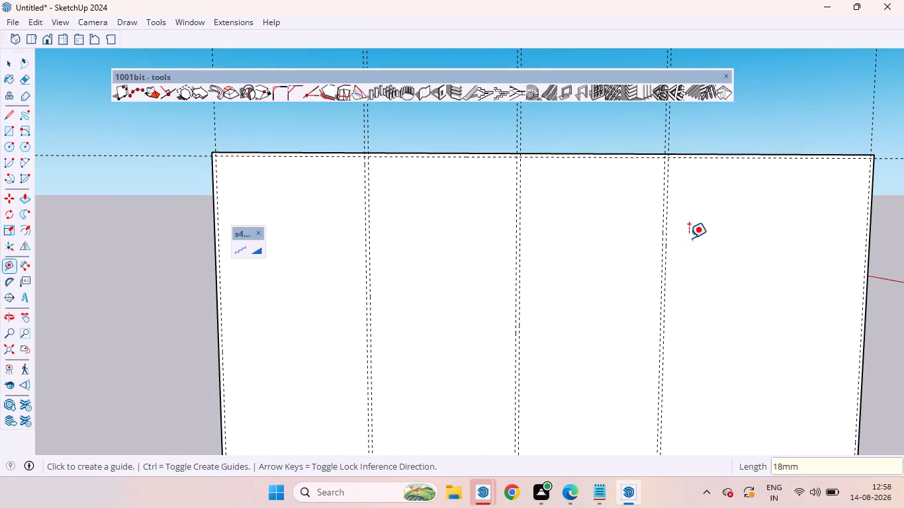
pyautogui.press('space')
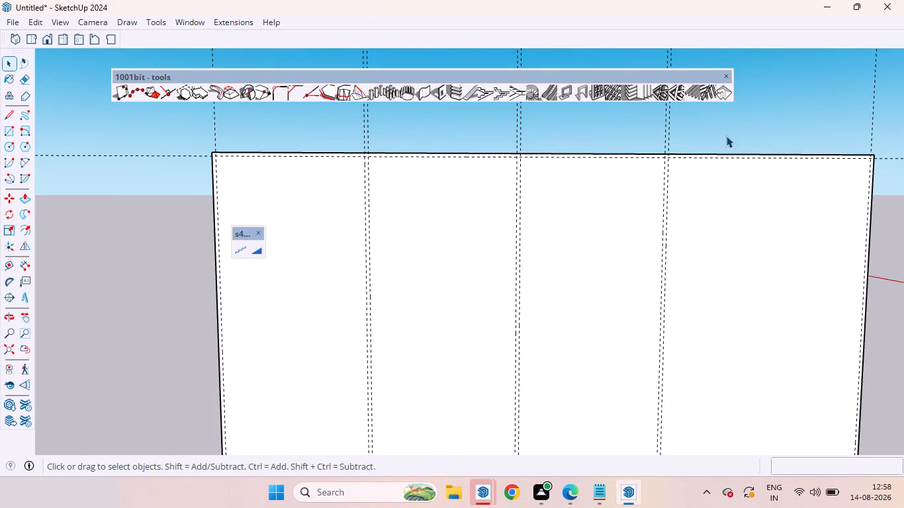
# Draw a rectangle about 2'4 5/16" by 6'7 5/16" in the wardrobe's first bay, from the top guide to the plinth line.
pyautogui.scroll(-12, 718, 148)
pyautogui.moveTo(770, 248); pyautogui.dragTo(662, 295, button='middle')
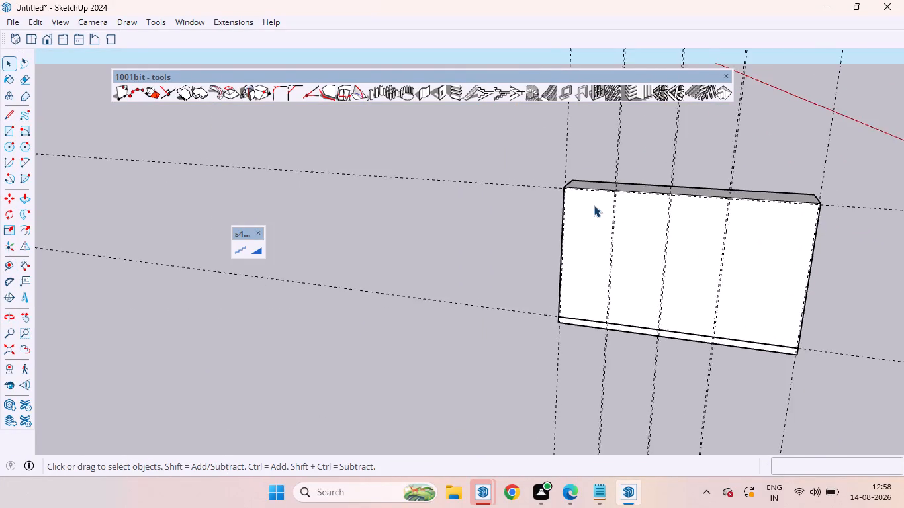
pyautogui.scroll(10, 594, 205)
pyautogui.scroll(-6, 590, 198)
pyautogui.moveTo(580, 194); pyautogui.dragTo(611, 233, button='middle')
pyautogui.scroll(2, 557, 174)
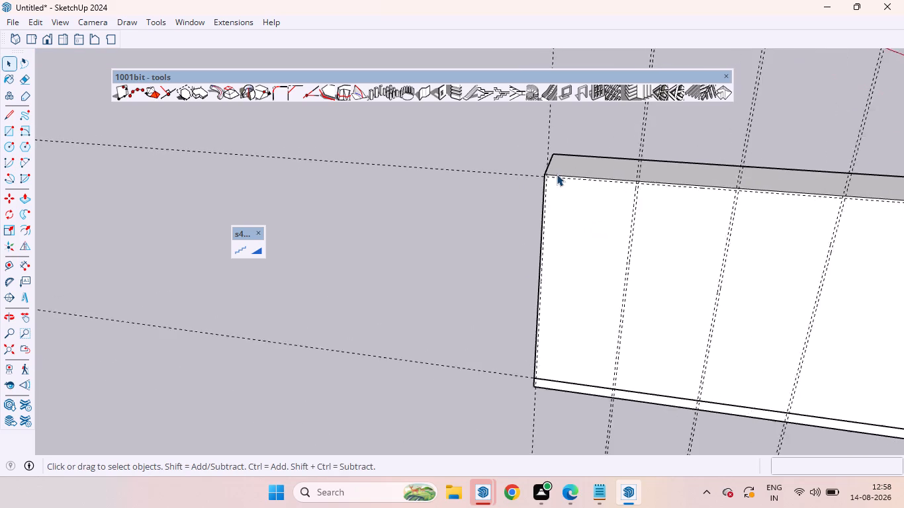
pyautogui.scroll(3, 557, 174)
pyautogui.scroll(-5, 580, 206)
pyautogui.scroll(5, 574, 339)
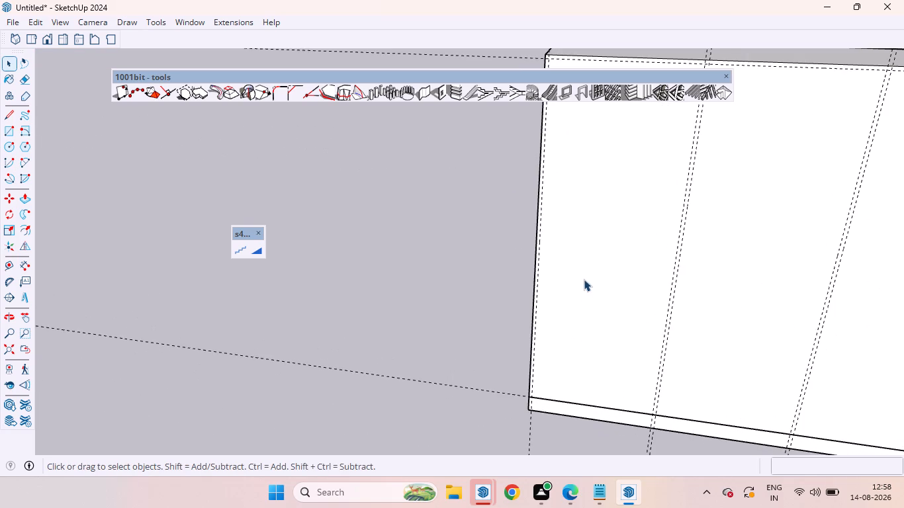
pyautogui.scroll(-4, 584, 284)
pyautogui.press('r')
pyautogui.scroll(5, 543, 115)
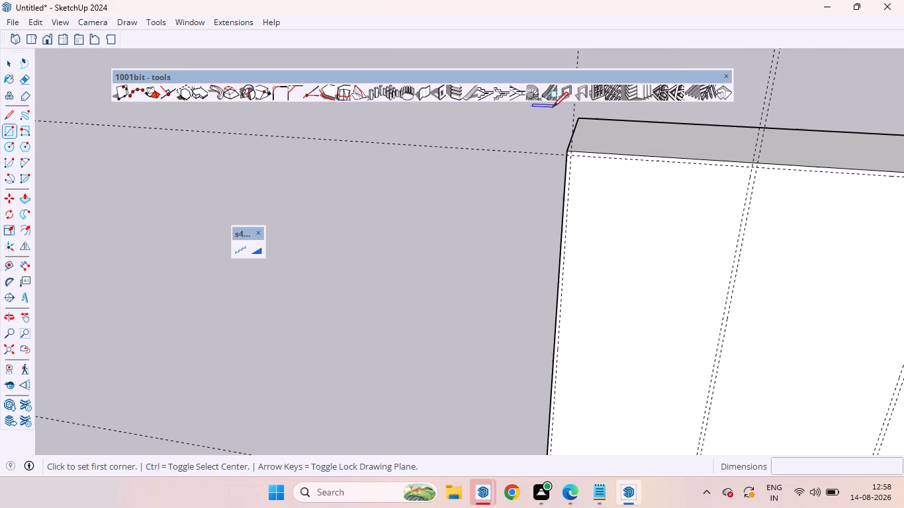
pyautogui.scroll(6, 574, 138)
pyautogui.scroll(5, 584, 208)
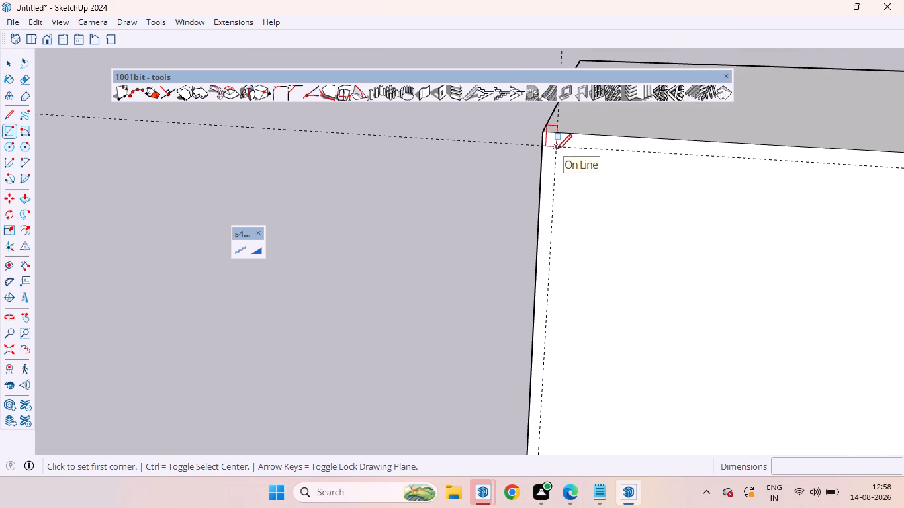
pyautogui.click(557, 149)
pyautogui.scroll(-18, 598, 247)
pyautogui.scroll(1, 598, 212)
pyautogui.scroll(-8, 598, 212)
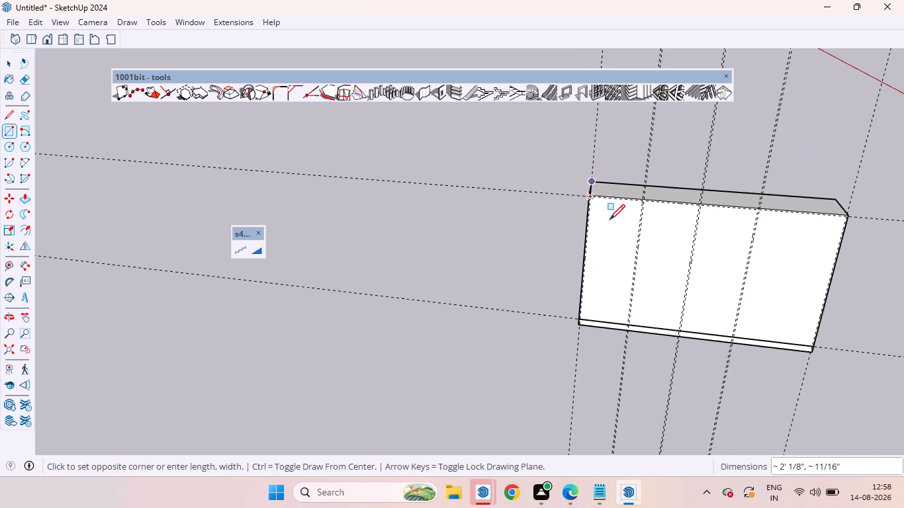
pyautogui.scroll(20, 625, 341)
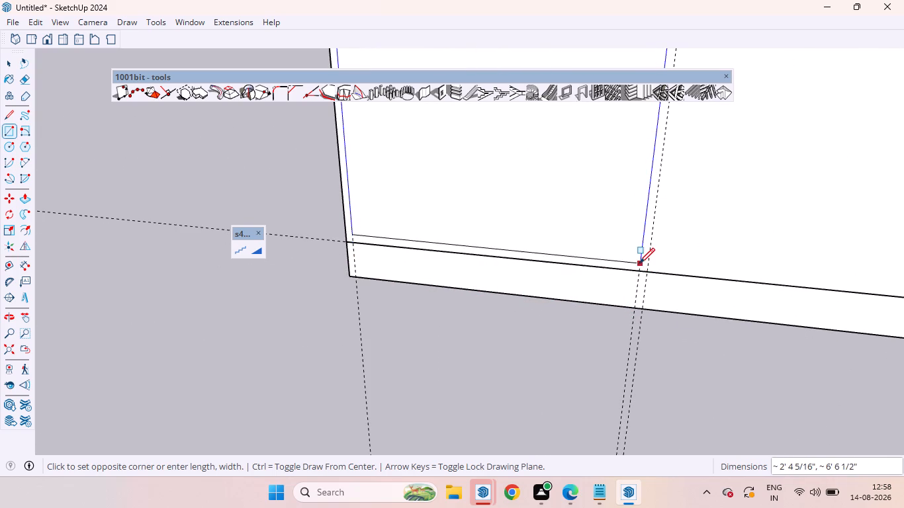
pyautogui.scroll(11, 635, 278)
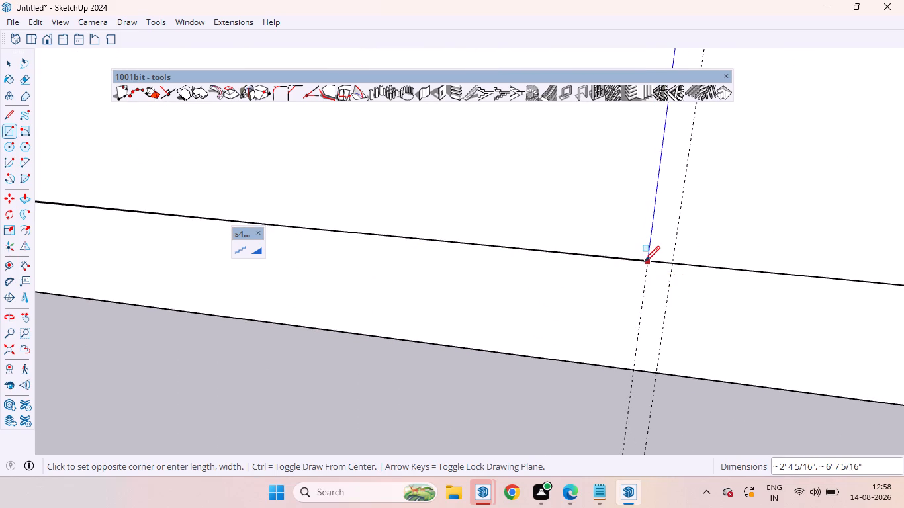
pyautogui.click(645, 260)
# Draw a rectangle about 2'5" by 6'6 15/16" in the second bay, between the first two partition guide pairs and up to the top guide.
pyautogui.scroll(-15, 565, 367)
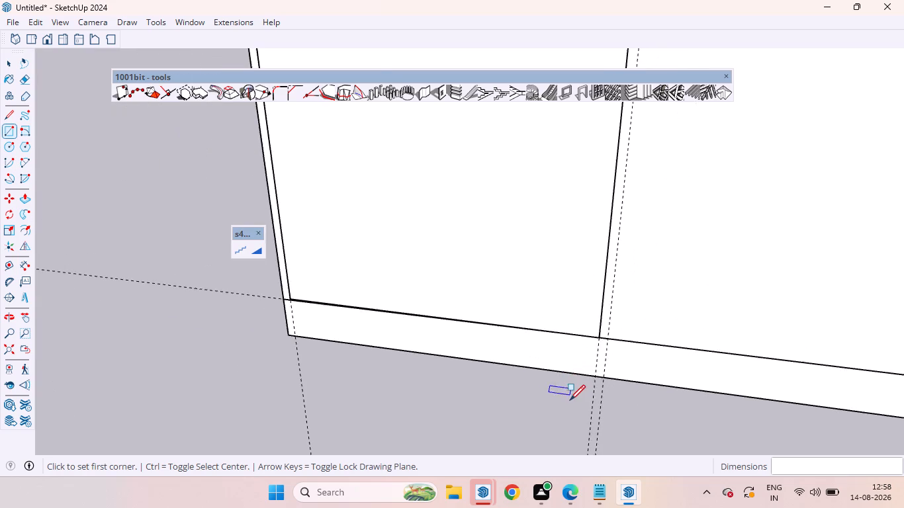
pyautogui.scroll(-7, 566, 396)
pyautogui.scroll(1, 566, 396)
pyautogui.scroll(-16, 566, 396)
pyautogui.scroll(4, 582, 372)
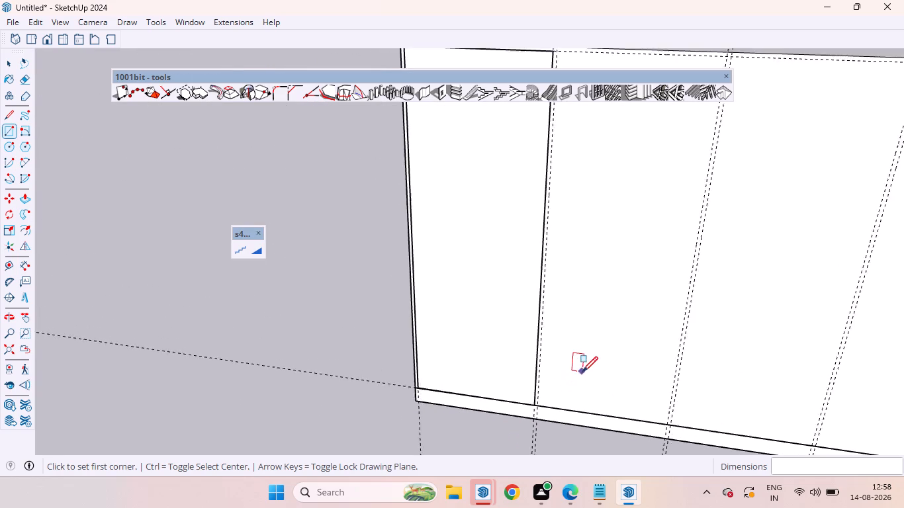
pyautogui.scroll(8, 582, 372)
pyautogui.click(509, 420)
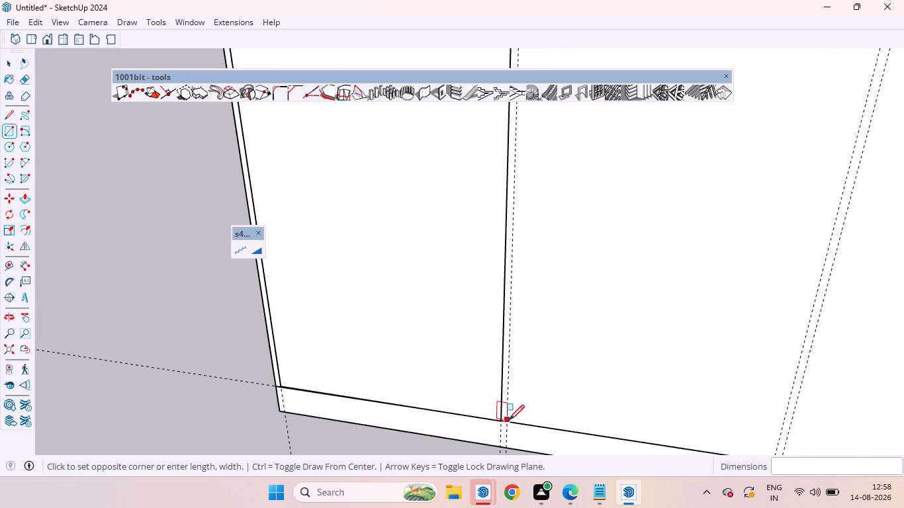
pyautogui.scroll(-20, 658, 314)
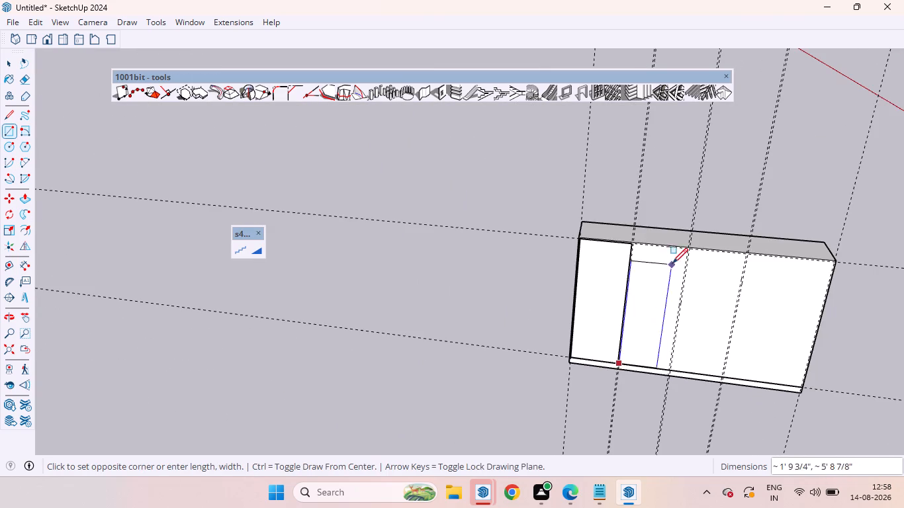
pyautogui.scroll(17, 677, 254)
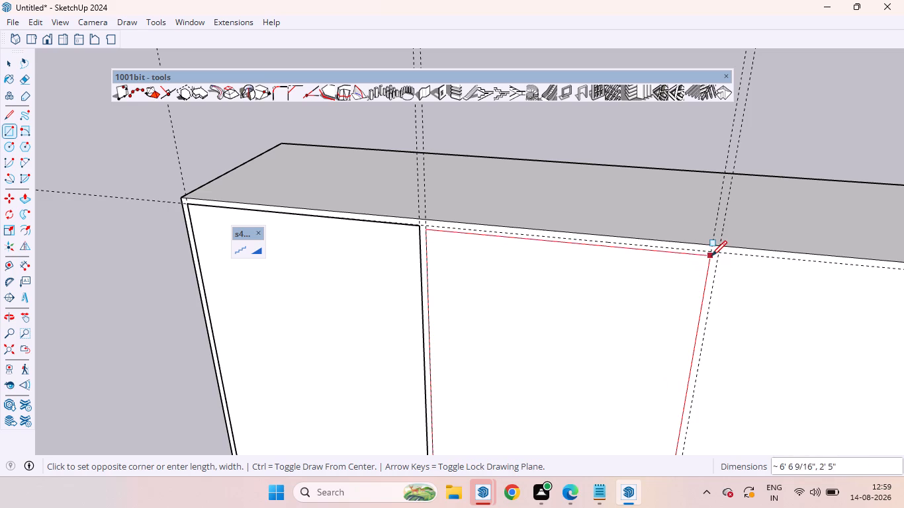
pyautogui.scroll(6, 710, 253)
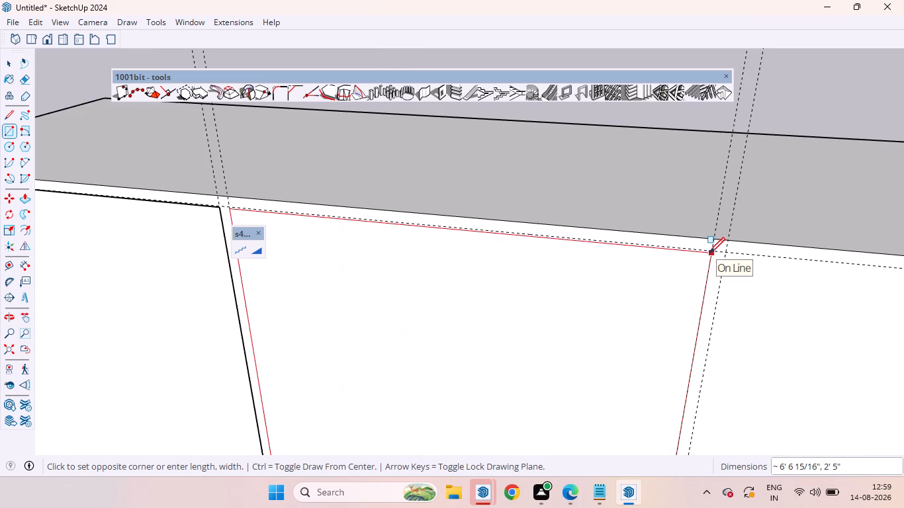
pyautogui.scroll(12, 705, 250)
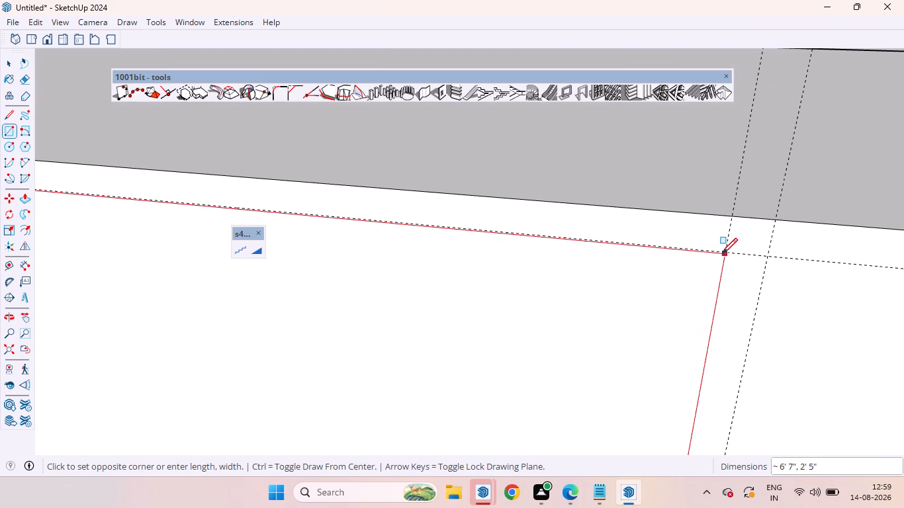
pyautogui.scroll(1, 723, 255)
pyautogui.moveTo(723, 255); pyautogui.dragTo(721, 192, button='middle')
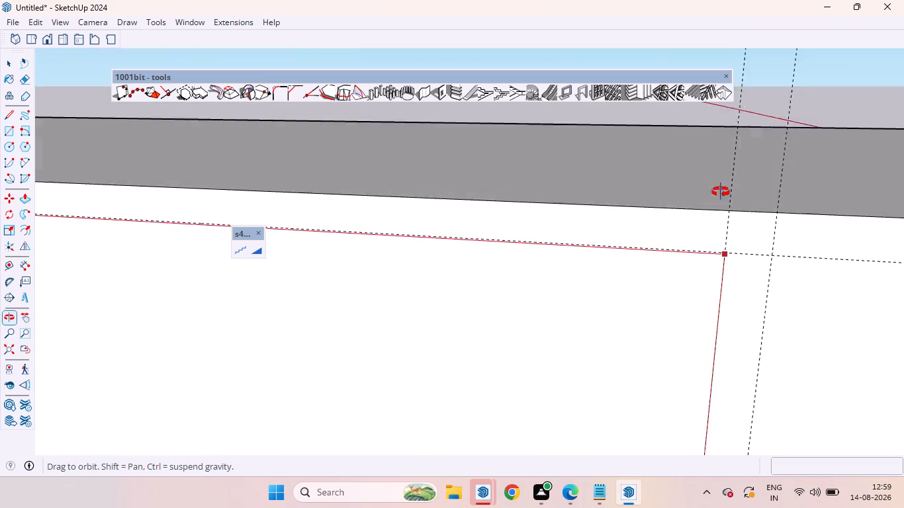
pyautogui.moveTo(721, 192); pyautogui.dragTo(721, 169, button='middle')
pyautogui.scroll(5, 723, 209)
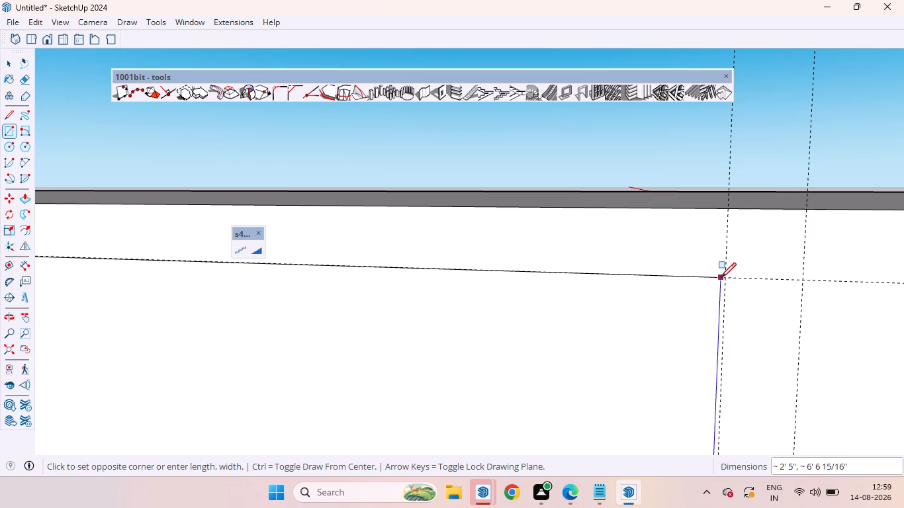
pyautogui.click(725, 278)
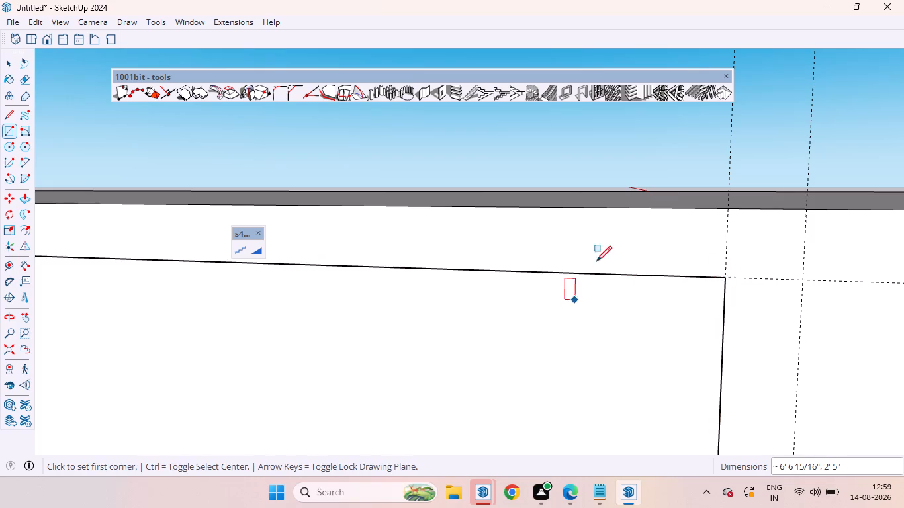
# Draw a rectangle about 2'5" by 6'7 3/8" in the wardrobe's third bay, from the plinth line up to the top guide.
pyautogui.scroll(-8, 674, 249)
pyautogui.scroll(-17, 543, 275)
pyautogui.scroll(-14, 656, 189)
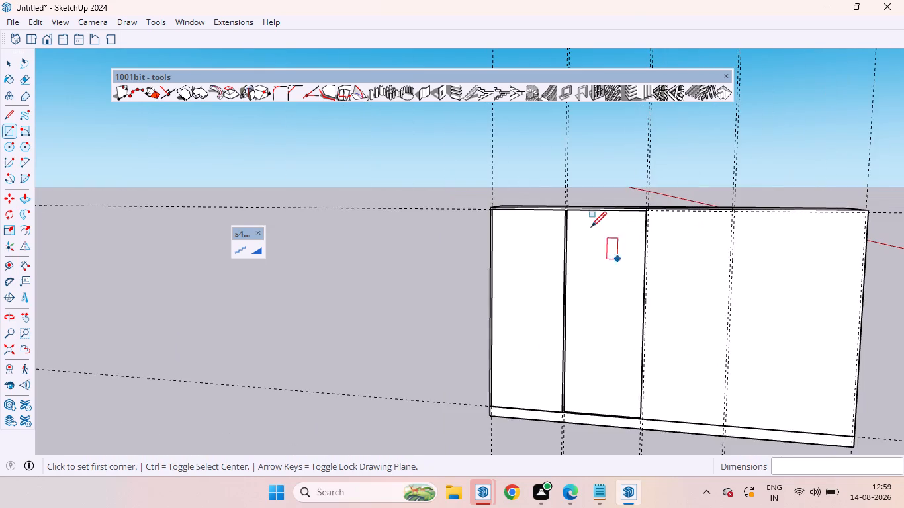
pyautogui.scroll(-7, 700, 216)
pyautogui.scroll(18, 712, 345)
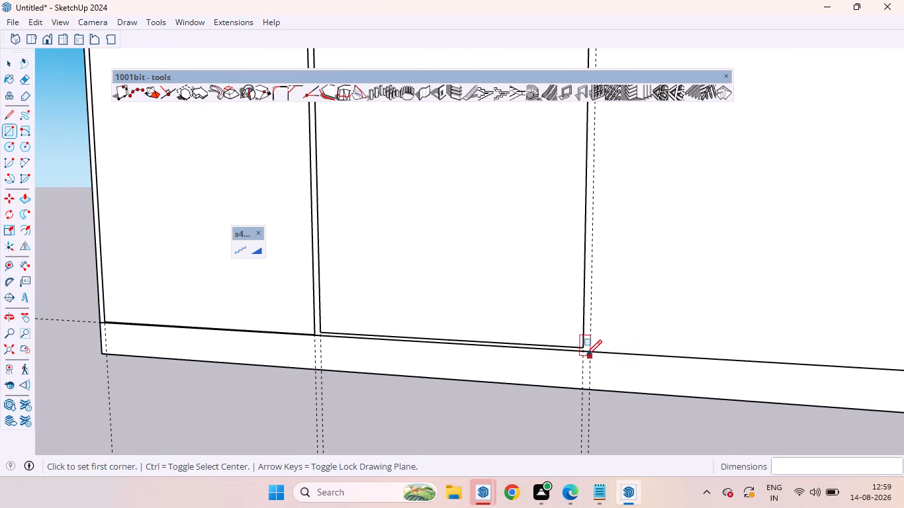
pyautogui.scroll(6, 591, 349)
pyautogui.scroll(-5, 603, 357)
pyautogui.scroll(6, 604, 355)
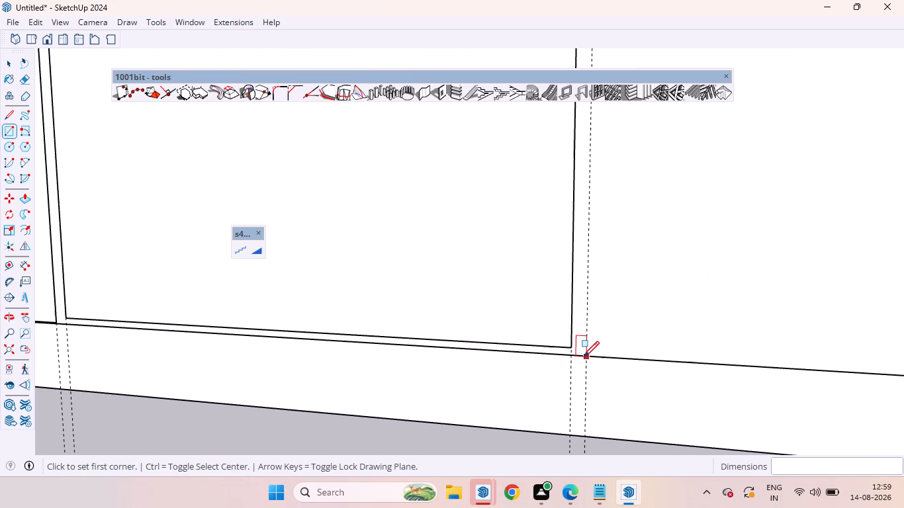
pyautogui.click(584, 357)
pyautogui.scroll(-8, 660, 284)
pyautogui.scroll(-17, 643, 339)
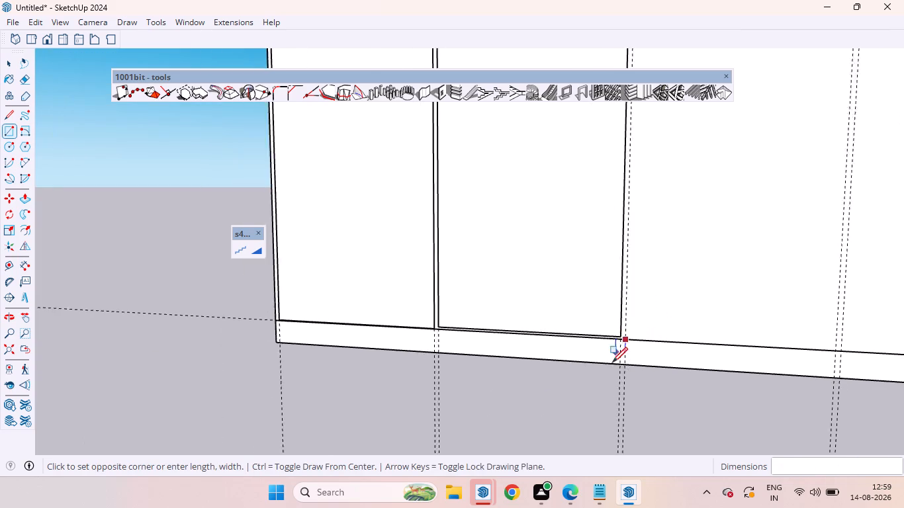
pyautogui.scroll(-4, 612, 362)
pyautogui.scroll(1, 606, 368)
pyautogui.scroll(-7, 606, 370)
pyautogui.scroll(1, 605, 380)
pyautogui.scroll(-2, 605, 380)
pyautogui.scroll(13, 679, 188)
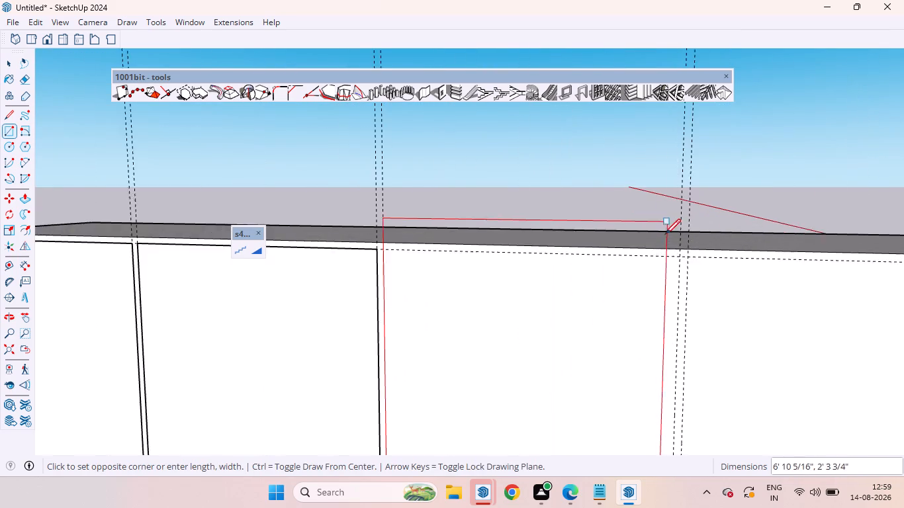
pyautogui.scroll(6, 665, 234)
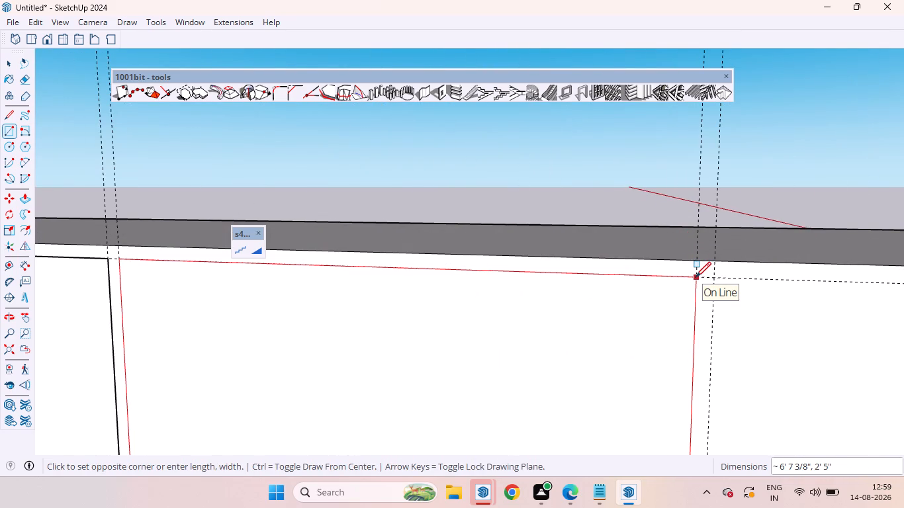
pyautogui.click(696, 277)
# Draw a rectangle about 3'6 3/16" by 6'7 1/4" in the fourth bay, from the top guide to the plinth line.
pyautogui.scroll(-8, 574, 271)
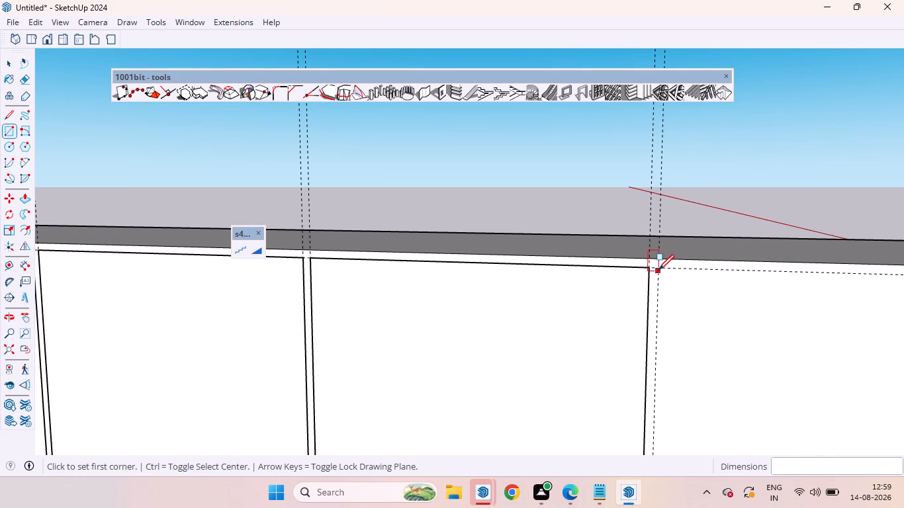
pyautogui.click(658, 270)
pyautogui.scroll(-8, 662, 342)
pyautogui.scroll(-14, 623, 304)
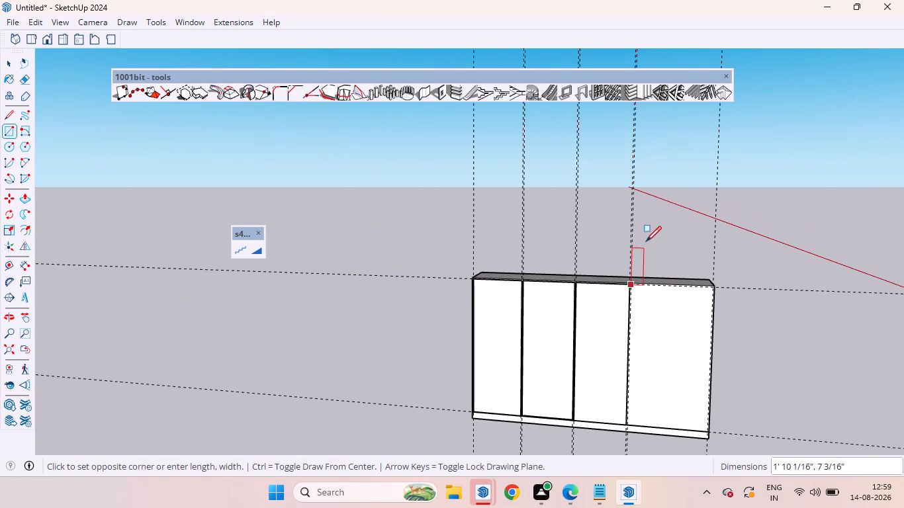
pyautogui.scroll(13, 713, 460)
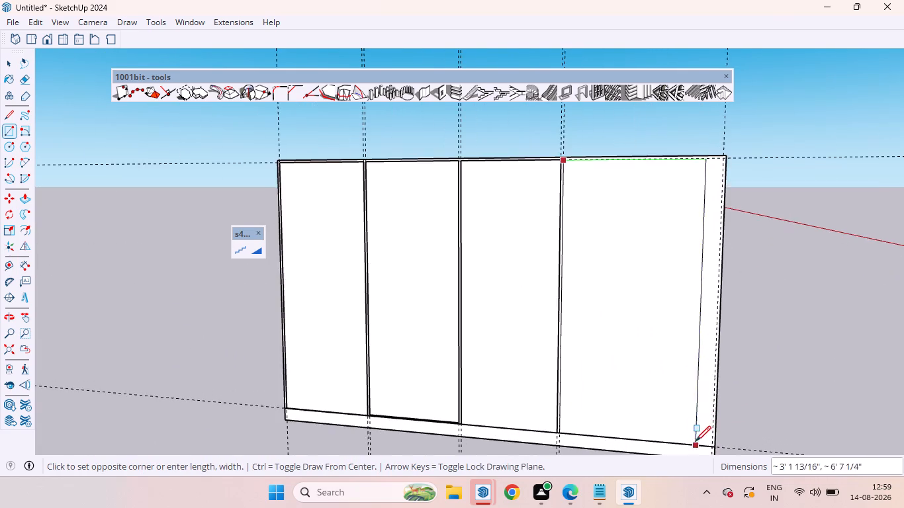
pyautogui.scroll(-7, 681, 349)
pyautogui.scroll(6, 701, 397)
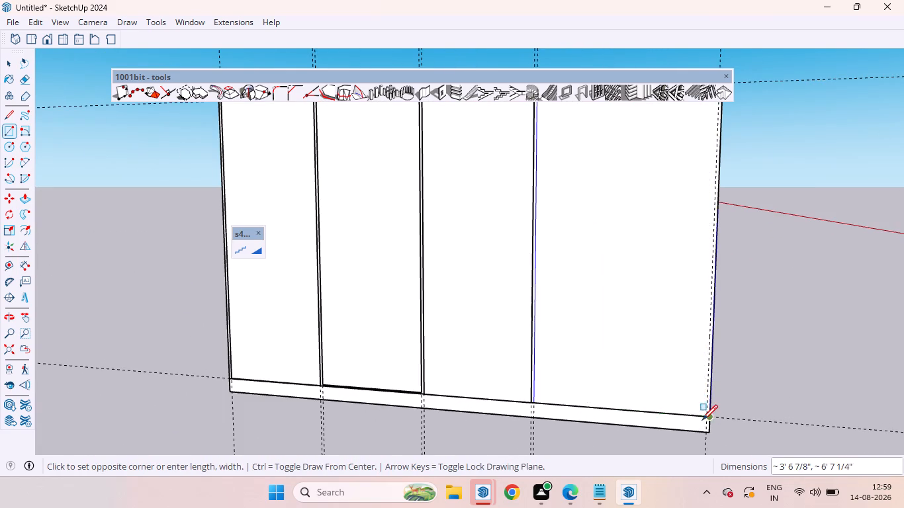
pyautogui.scroll(12, 705, 421)
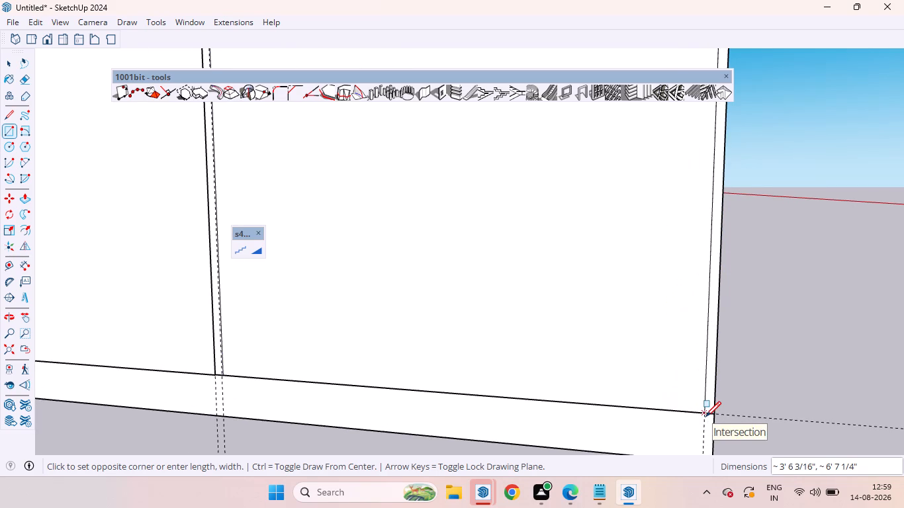
pyautogui.click(705, 414)
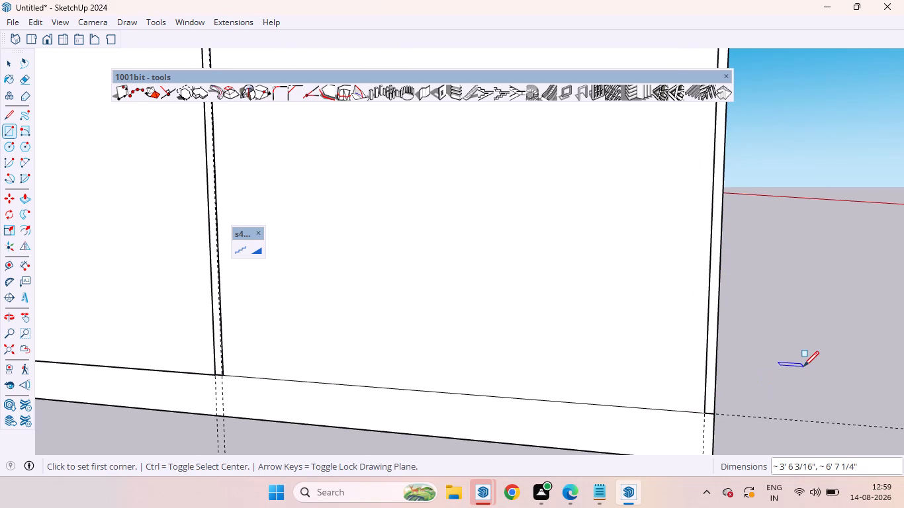
pyautogui.press('space')
# Move the bottom edge of the second bay's rectangle down about 1/2" onto the plinth line.
pyautogui.scroll(-8, 651, 346)
pyautogui.scroll(-8, 549, 321)
pyautogui.scroll(5, 502, 347)
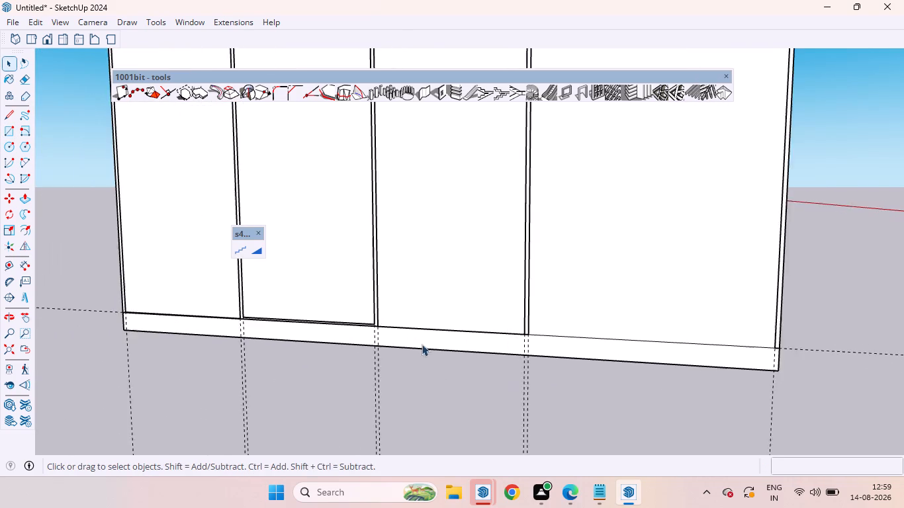
pyautogui.scroll(1, 422, 344)
pyautogui.scroll(18, 302, 327)
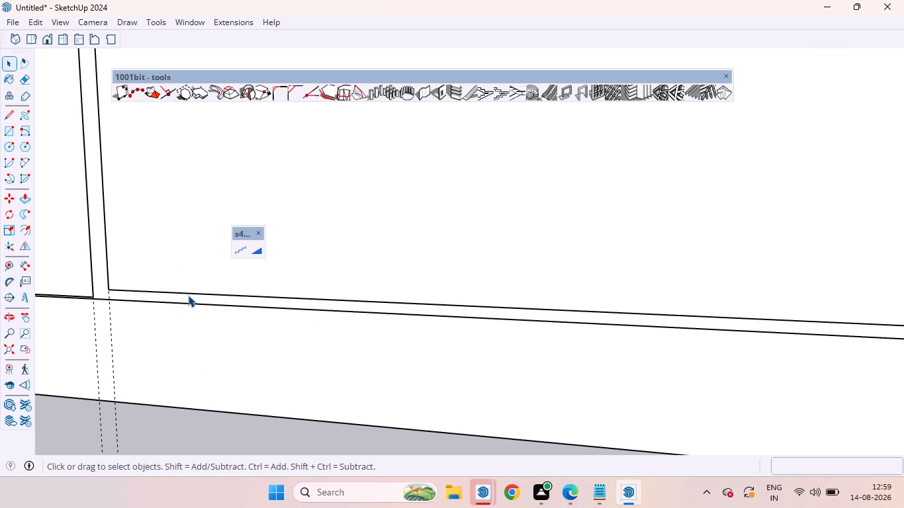
pyautogui.click(187, 293)
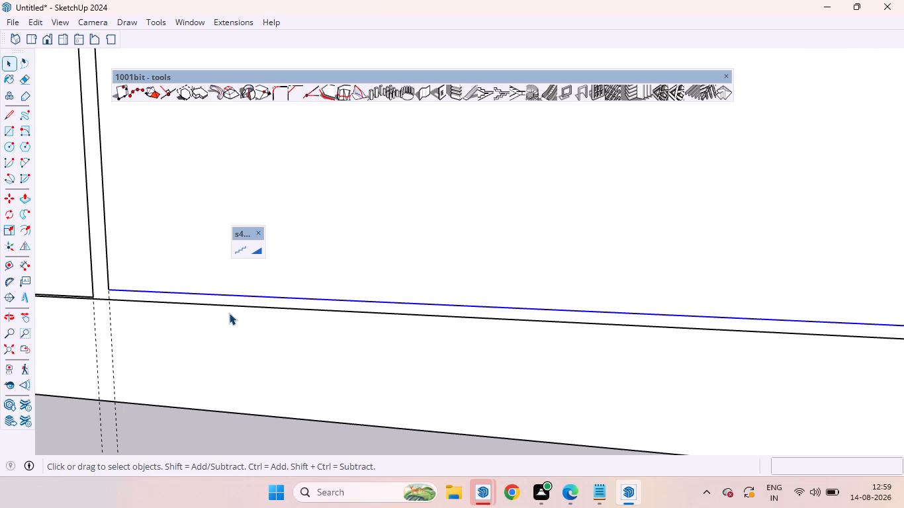
pyautogui.press('m')
pyautogui.click(218, 292)
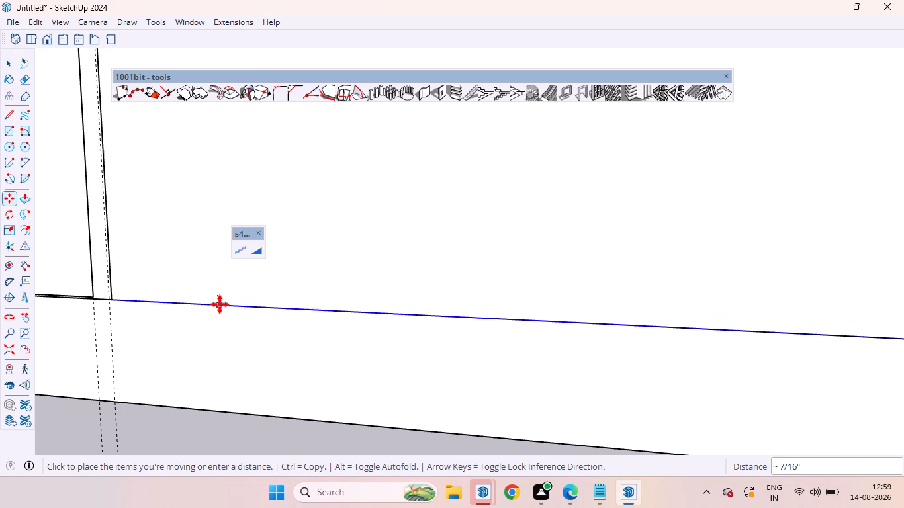
pyautogui.click(217, 308)
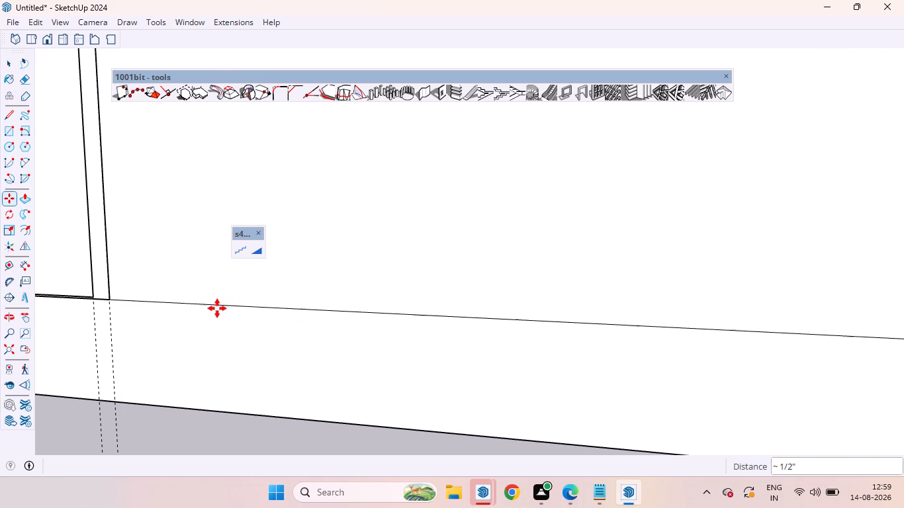
pyautogui.scroll(-1, 394, 353)
pyautogui.scroll(1, 394, 353)
pyautogui.scroll(-15, 394, 353)
pyautogui.scroll(-17, 441, 389)
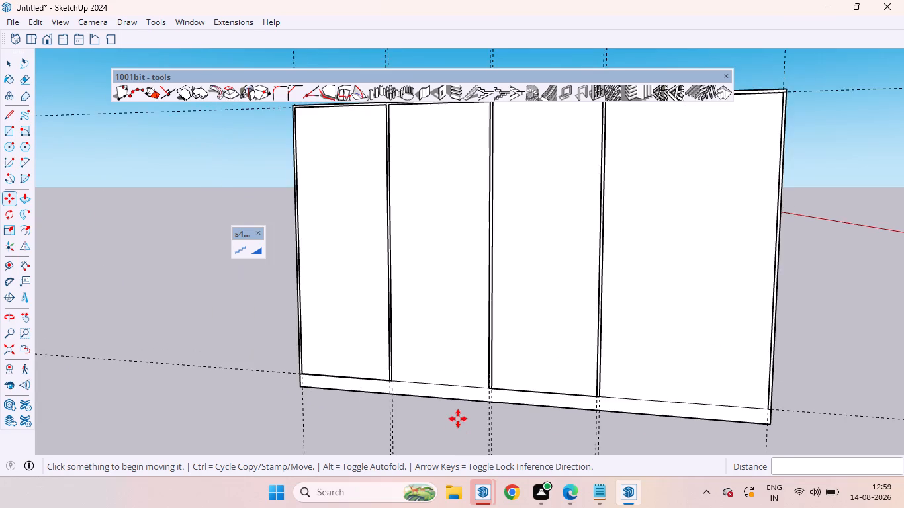
pyautogui.scroll(-3, 455, 423)
pyautogui.scroll(1, 451, 431)
pyautogui.scroll(-1, 451, 433)
pyautogui.scroll(1, 451, 433)
pyautogui.scroll(-1, 450, 435)
pyautogui.press('space')
# Draw a line along the second bay's bottom edge between its two partitions on the plinth line.
pyautogui.scroll(7, 397, 368)
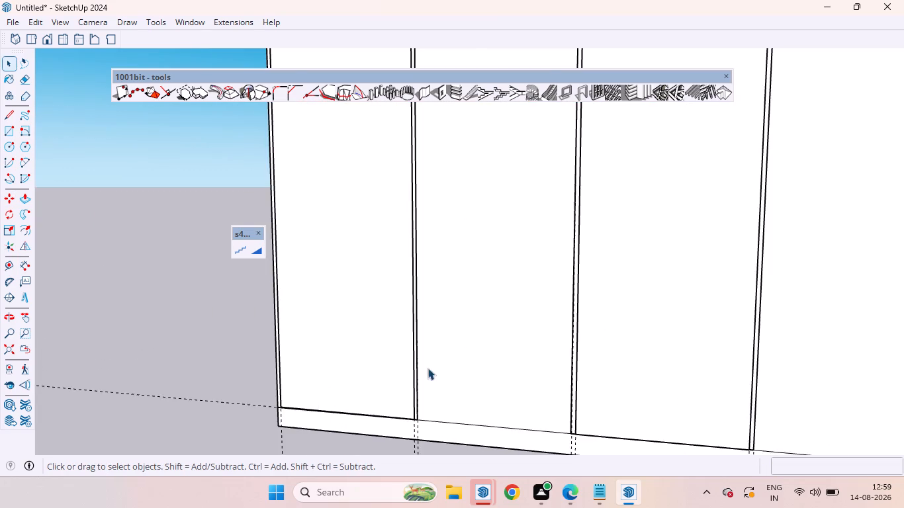
pyautogui.scroll(-7, 428, 343)
pyautogui.scroll(5, 511, 387)
pyautogui.scroll(8, 436, 375)
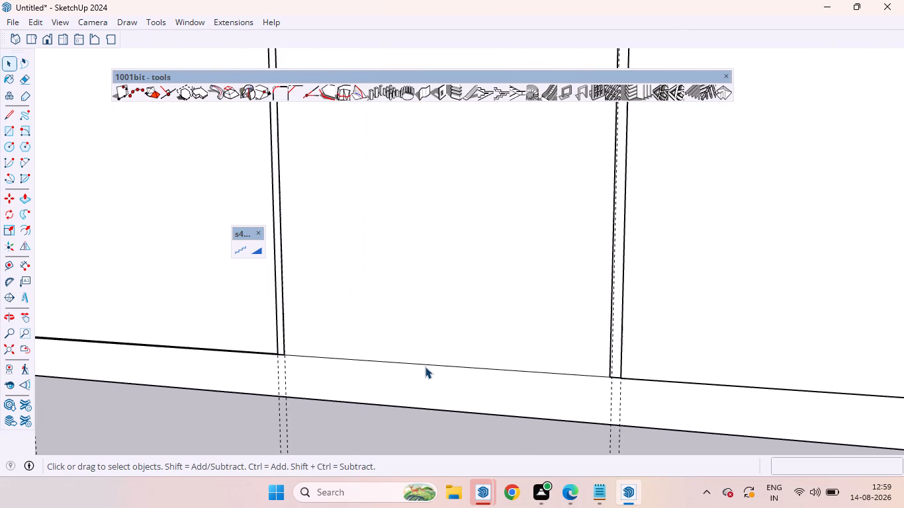
pyautogui.scroll(5, 425, 366)
pyautogui.press('l')
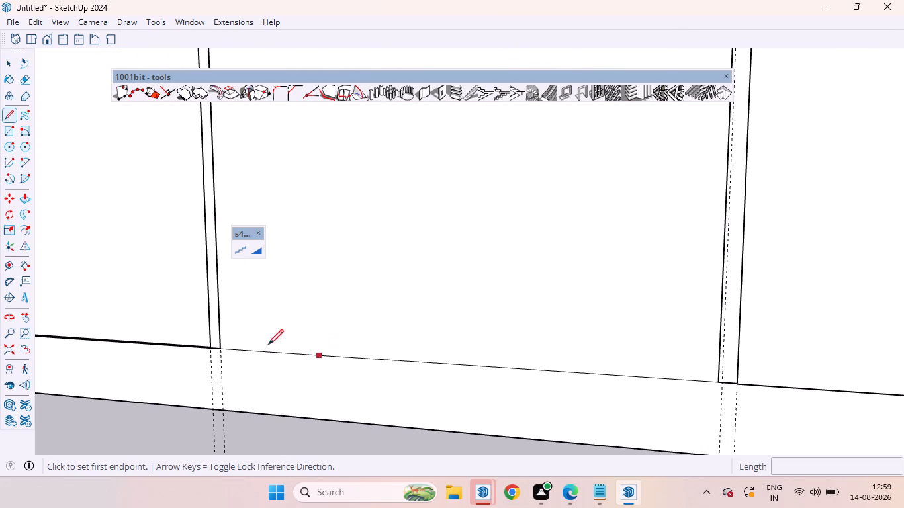
pyautogui.click(222, 347)
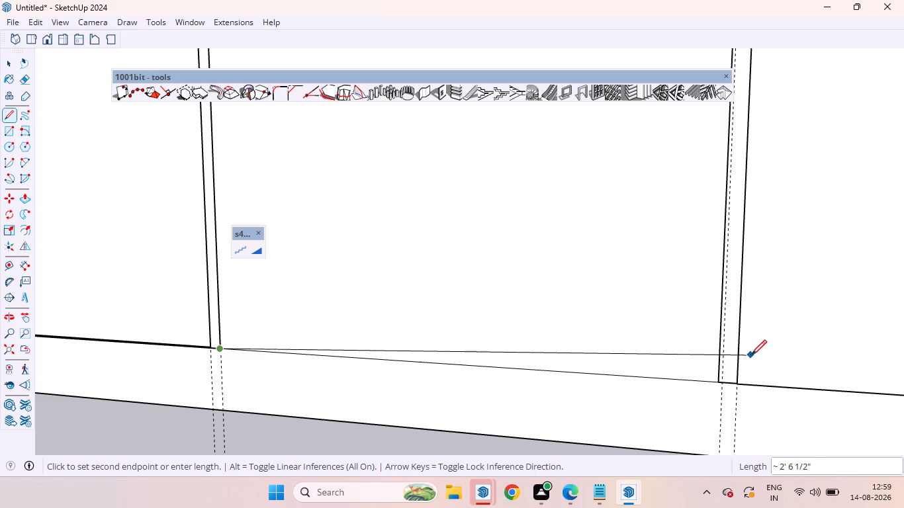
pyautogui.click(721, 378)
# Draw a line about 3'6 3/16" long along the fourth bay's bottom edge on the plinth line.
pyautogui.scroll(-6, 492, 345)
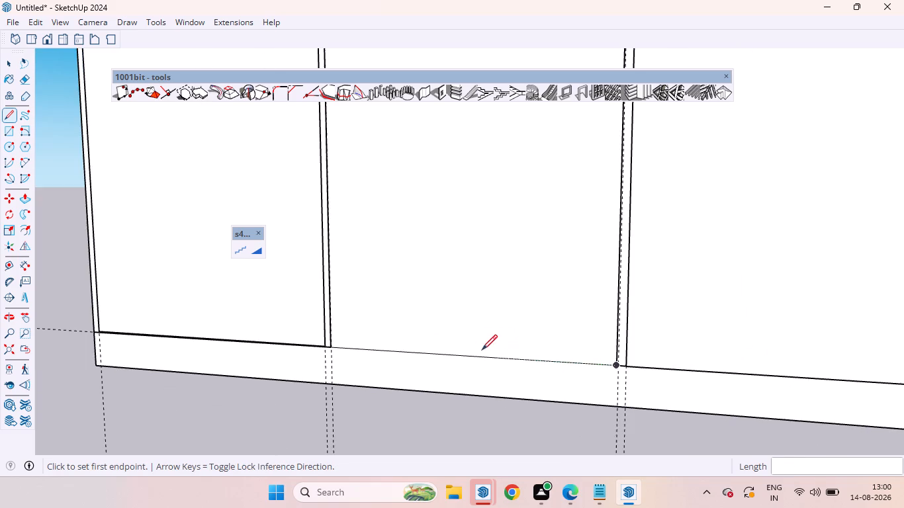
pyautogui.scroll(-14, 479, 348)
pyautogui.scroll(13, 611, 370)
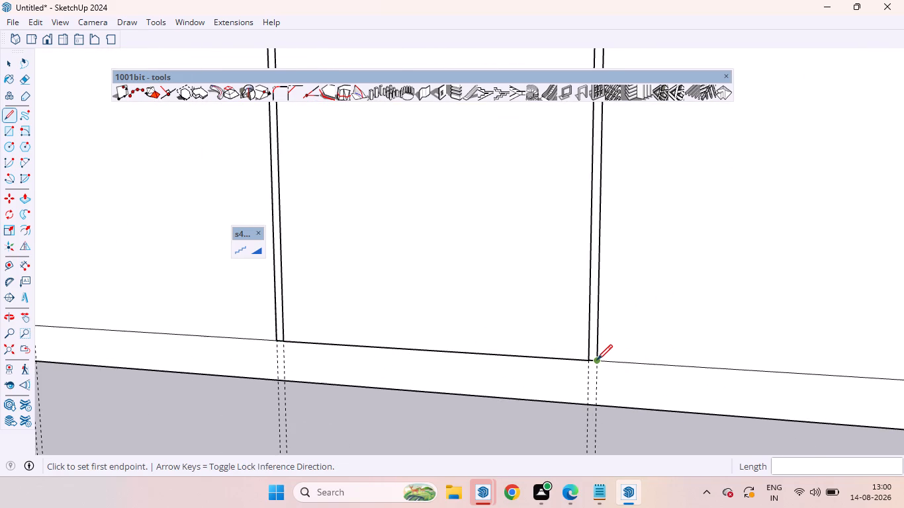
pyautogui.click(597, 360)
pyautogui.scroll(-7, 781, 370)
pyautogui.scroll(-5, 631, 378)
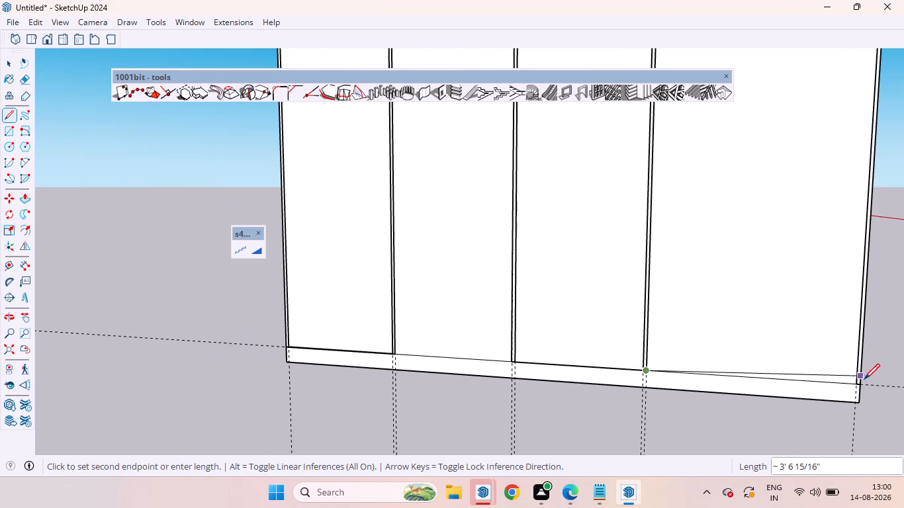
pyautogui.scroll(6, 864, 382)
pyautogui.click(852, 384)
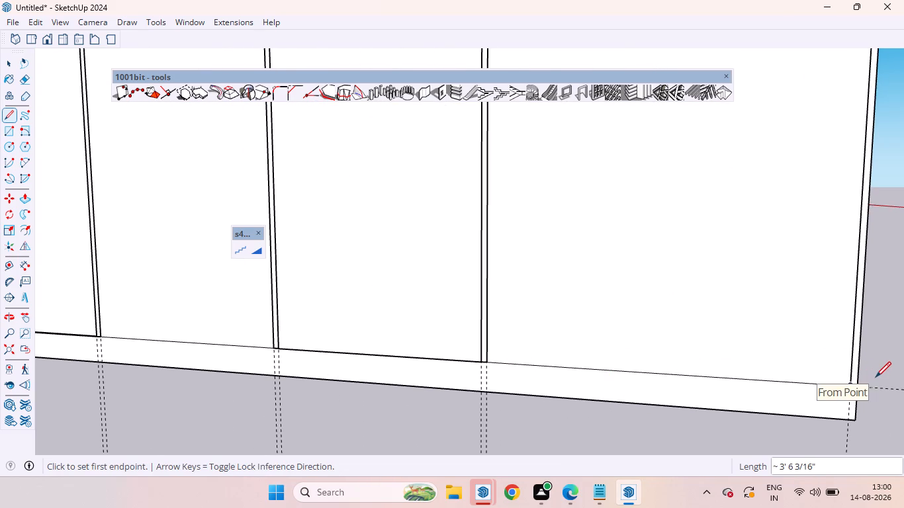
pyautogui.press('space')
# Delete the top, vertical and plinth construction guides around the wardrobe.
pyautogui.scroll(-8, 682, 360)
pyautogui.scroll(-6, 585, 358)
pyautogui.scroll(-7, 739, 288)
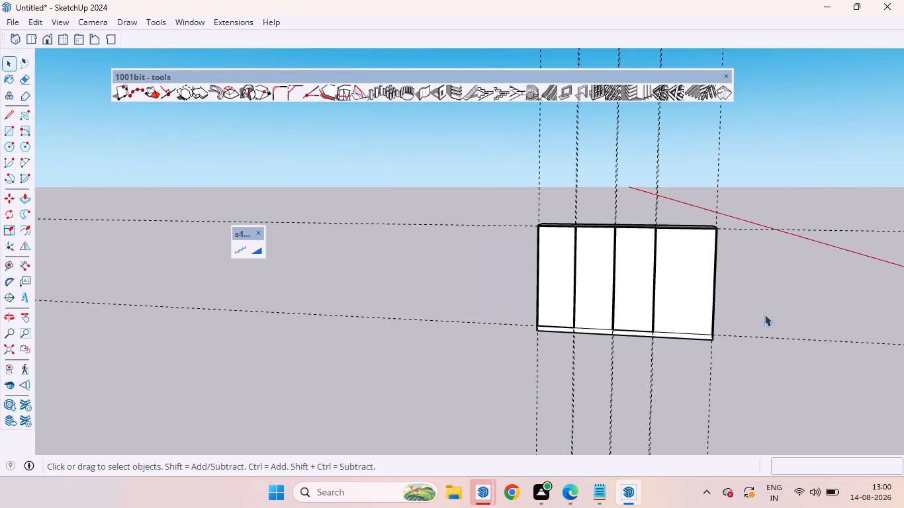
pyautogui.click(793, 311)
pyautogui.moveTo(762, 257); pyautogui.dragTo(754, 153)
pyautogui.moveTo(754, 153); pyautogui.dragTo(743, 145)
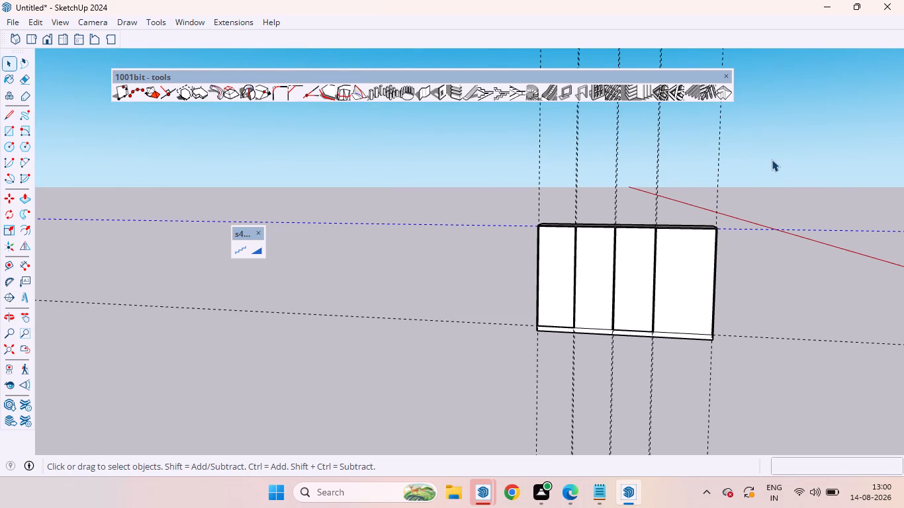
pyautogui.press('Delete')
pyautogui.moveTo(768, 179); pyautogui.dragTo(473, 85)
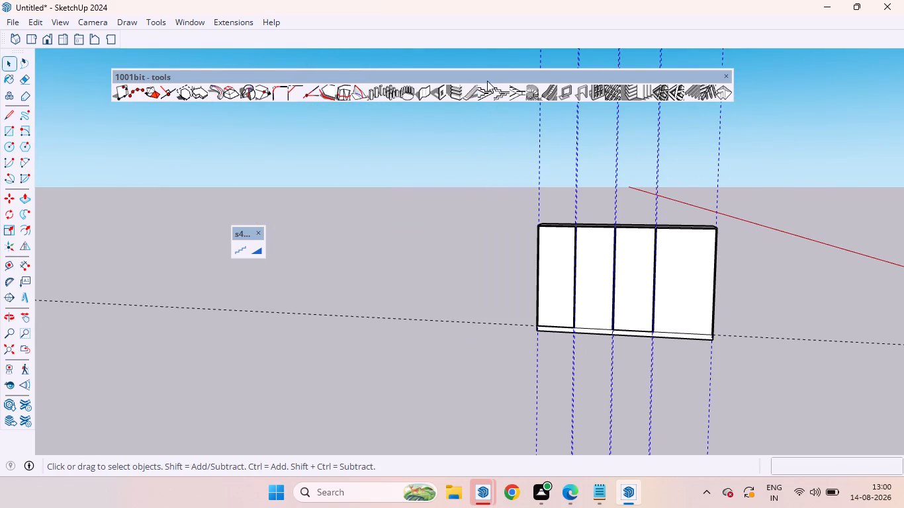
pyautogui.press('Delete')
pyautogui.scroll(-5, 531, 137)
pyautogui.scroll(7, 727, 284)
pyautogui.moveTo(722, 307); pyautogui.dragTo(696, 292)
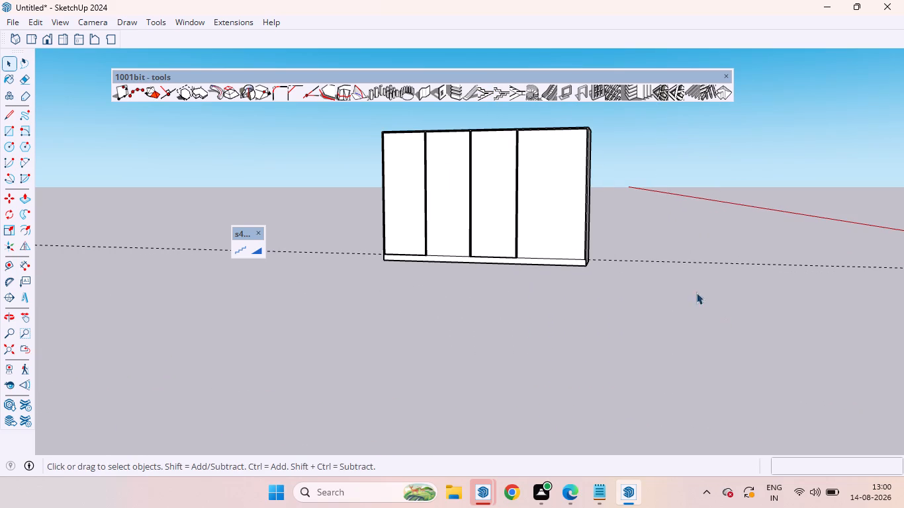
pyautogui.moveTo(696, 292); pyautogui.dragTo(620, 194)
pyautogui.press('Delete')
# Extrude the four bay fronts of the isolated rear wardrobe by 18 mm.
pyautogui.scroll(2, 469, 106)
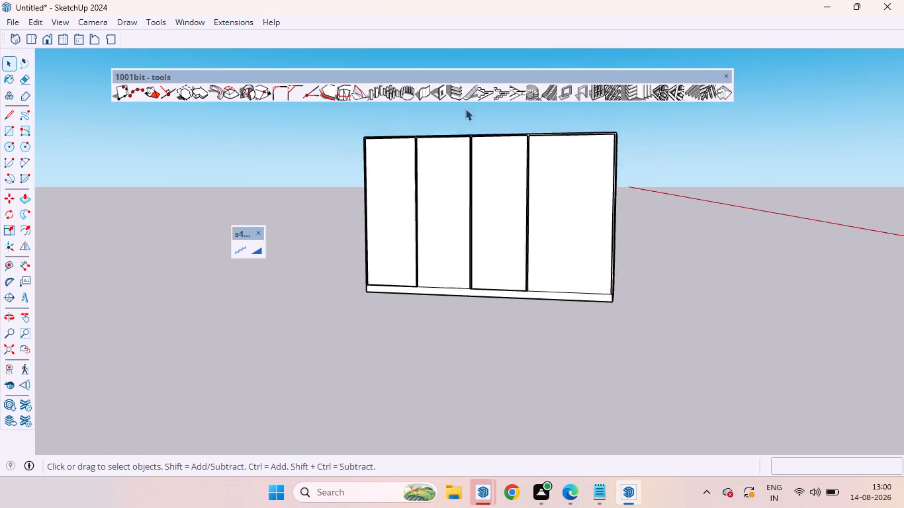
pyautogui.scroll(3, 465, 108)
pyautogui.scroll(-4, 460, 144)
pyautogui.scroll(1, 459, 156)
pyautogui.scroll(-1, 459, 161)
pyautogui.moveTo(427, 143); pyautogui.dragTo(437, 341, button='middle')
pyautogui.scroll(11, 392, 191)
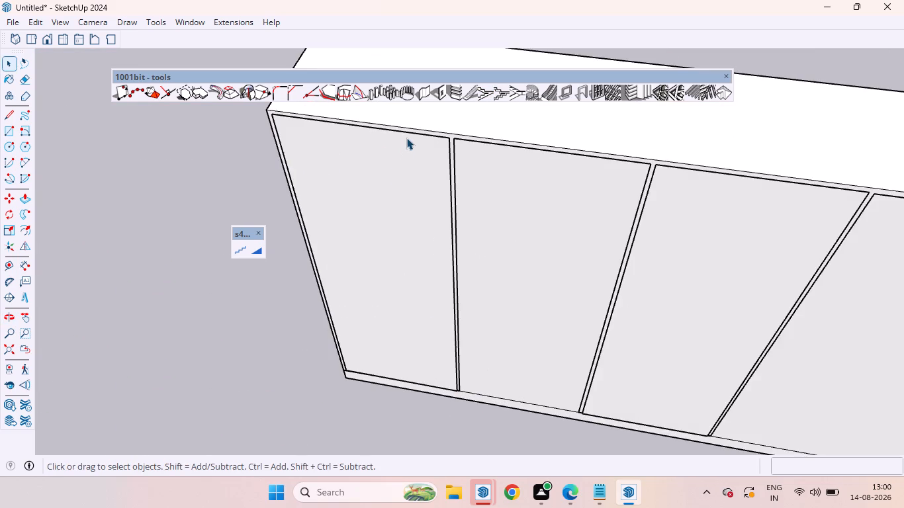
pyautogui.scroll(-5, 414, 157)
pyautogui.scroll(5, 410, 165)
pyautogui.click(400, 178)
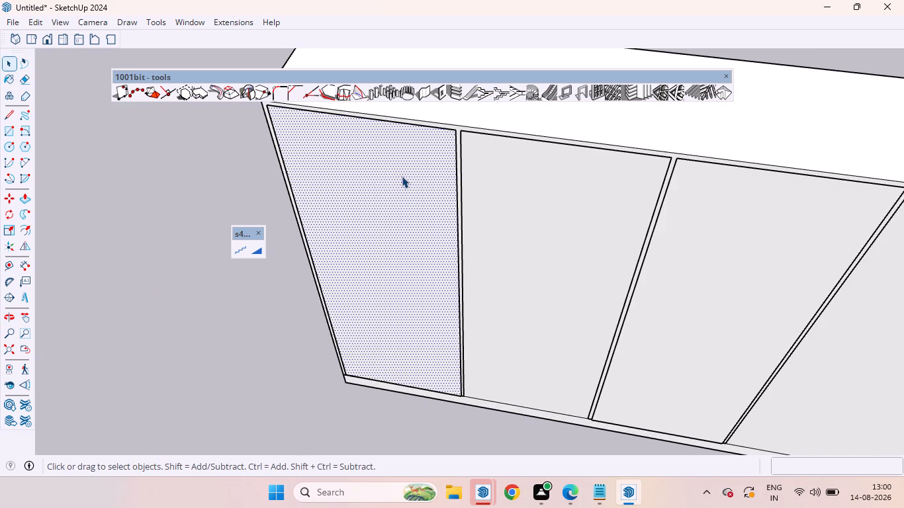
pyautogui.press('p')
pyautogui.moveTo(402, 176); pyautogui.dragTo(406, 197)
pyautogui.write('18mm')
pyautogui.press('Return')
pyautogui.doubleClick(555, 202)
pyautogui.doubleClick(807, 235)
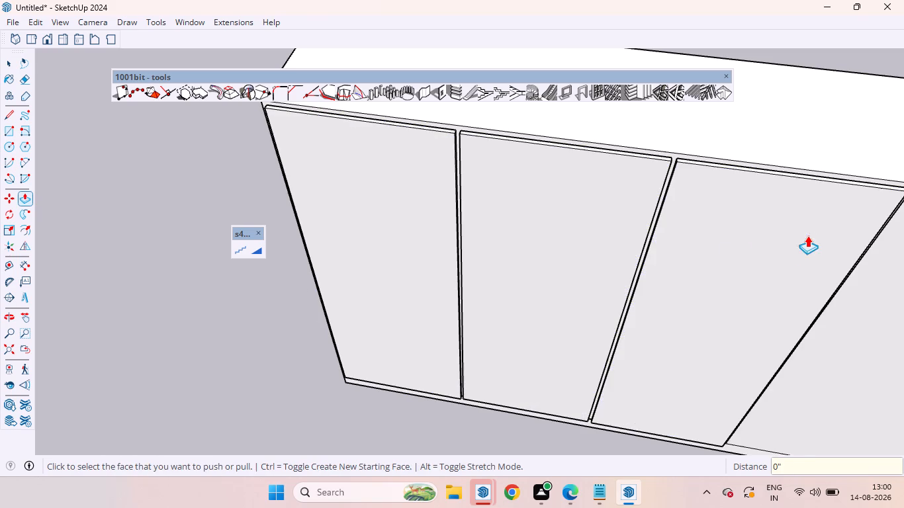
pyautogui.scroll(-8, 483, 254)
pyautogui.doubleClick(717, 262)
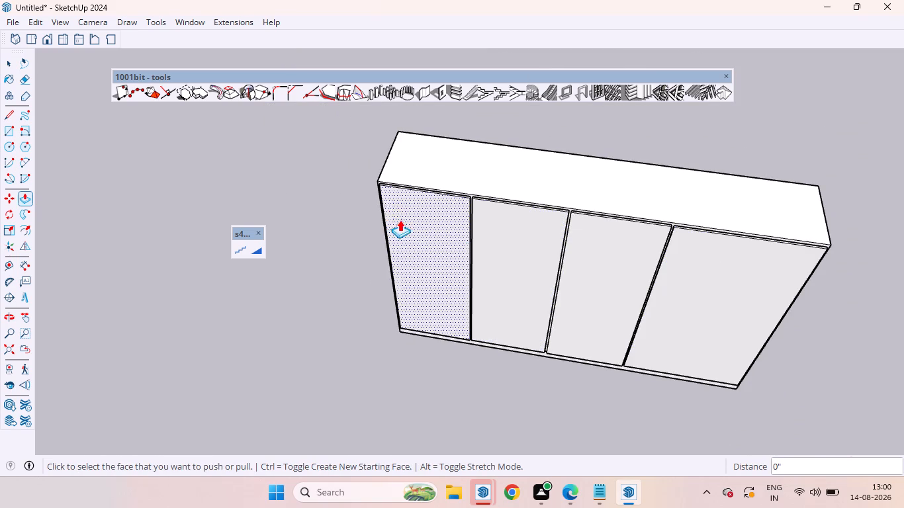
pyautogui.press('space')
# Reveal the rest of the house model around the isolated rear wardrobe.
pyautogui.scroll(-5, 412, 331)
pyautogui.scroll(4, 561, 353)
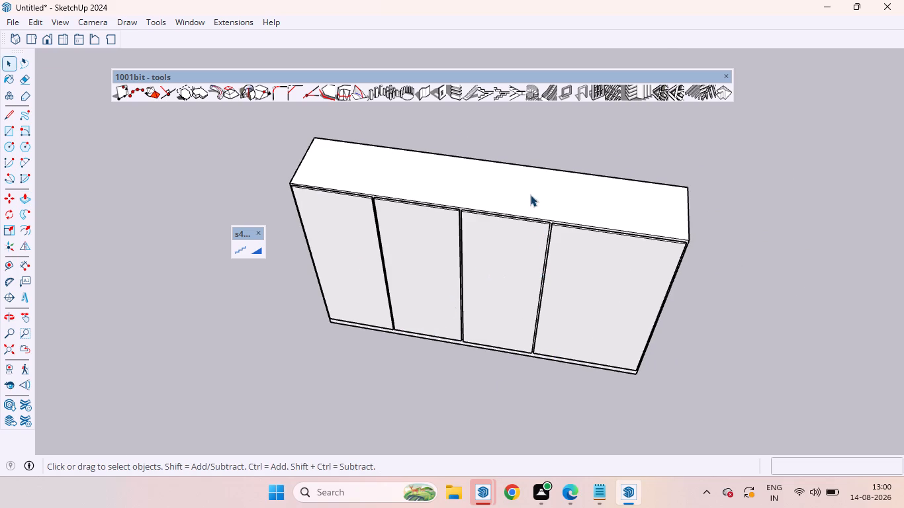
pyautogui.rightClick(528, 191)
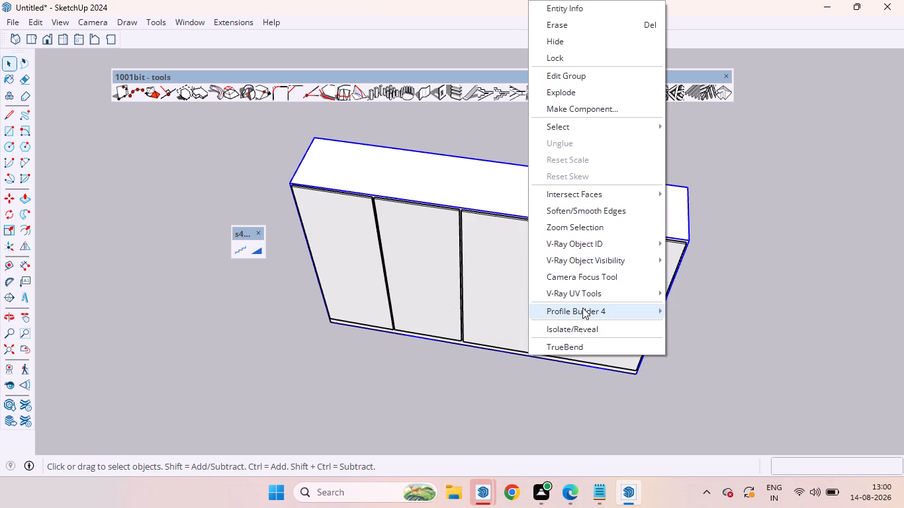
pyautogui.click(585, 326)
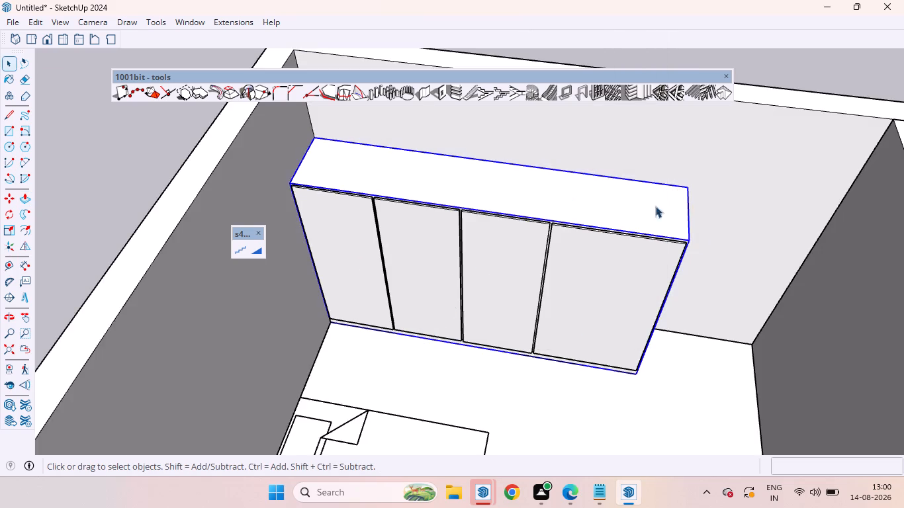
# Examine the rear wardrobe within its bedroom and the surrounding rooms from several angles.
pyautogui.scroll(-14, 441, 196)
pyautogui.click(588, 151)
pyautogui.scroll(-4, 535, 206)
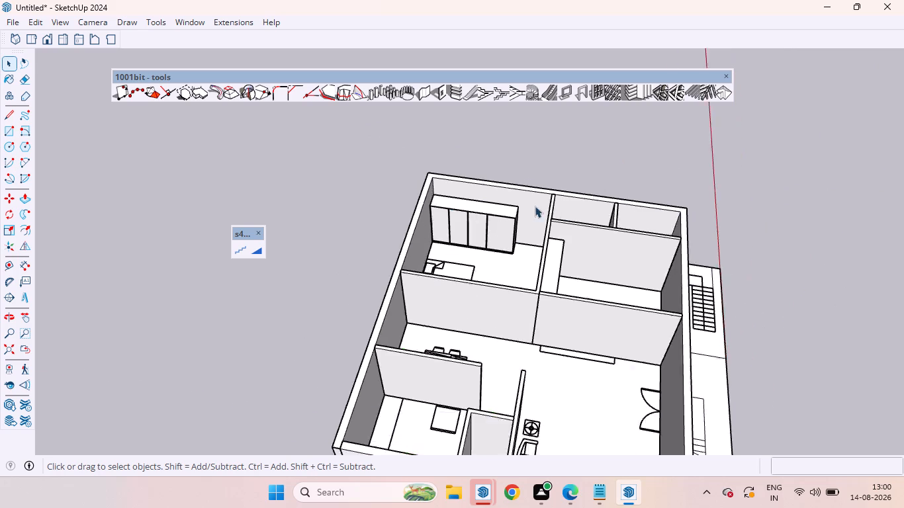
pyautogui.scroll(-2, 535, 206)
pyautogui.scroll(6, 489, 245)
pyautogui.moveTo(496, 233); pyautogui.dragTo(446, 169, button='middle')
pyautogui.scroll(10, 474, 181)
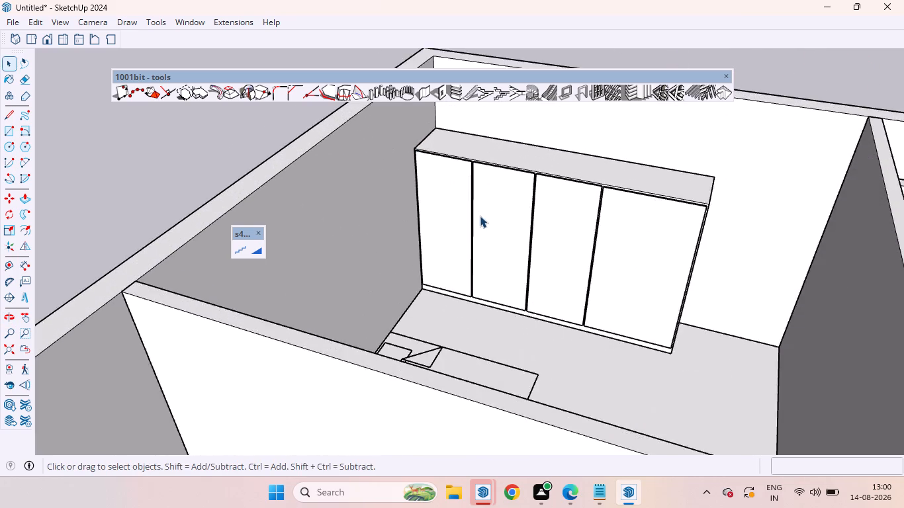
pyautogui.scroll(1, 480, 216)
pyautogui.scroll(-8, 480, 216)
pyautogui.moveTo(537, 231); pyautogui.dragTo(426, 229, button='middle')
pyautogui.scroll(6, 545, 224)
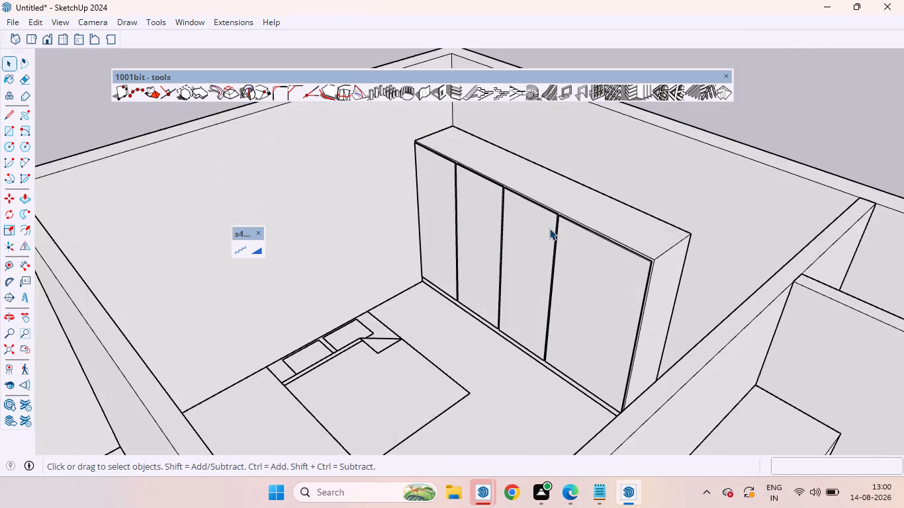
pyautogui.scroll(-6, 555, 238)
pyautogui.moveTo(555, 247); pyautogui.dragTo(445, 263, button='middle')
pyautogui.scroll(-5, 469, 257)
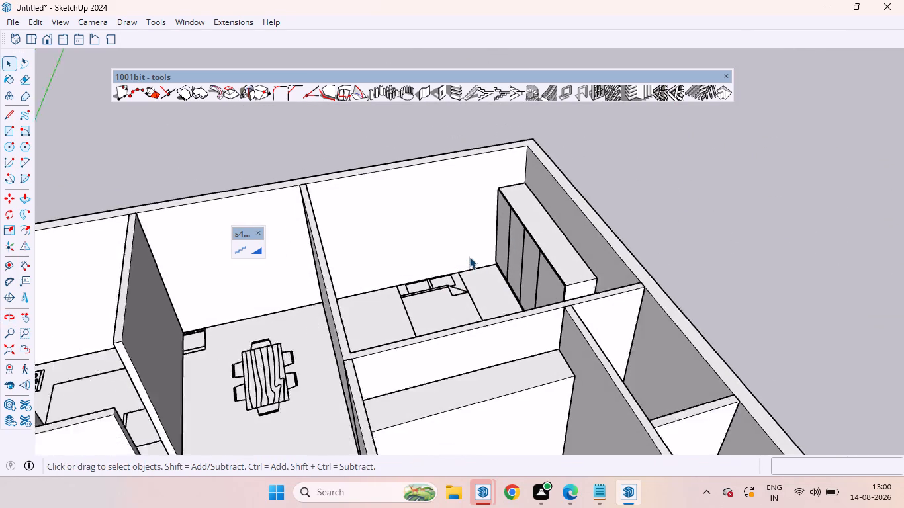
pyautogui.scroll(-1, 469, 257)
pyautogui.moveTo(588, 198); pyautogui.dragTo(507, 211, button='middle')
pyautogui.scroll(1, 470, 253)
pyautogui.scroll(-11, 578, 238)
pyautogui.scroll(1, 588, 217)
pyautogui.scroll(-1, 592, 217)
pyautogui.scroll(6, 572, 323)
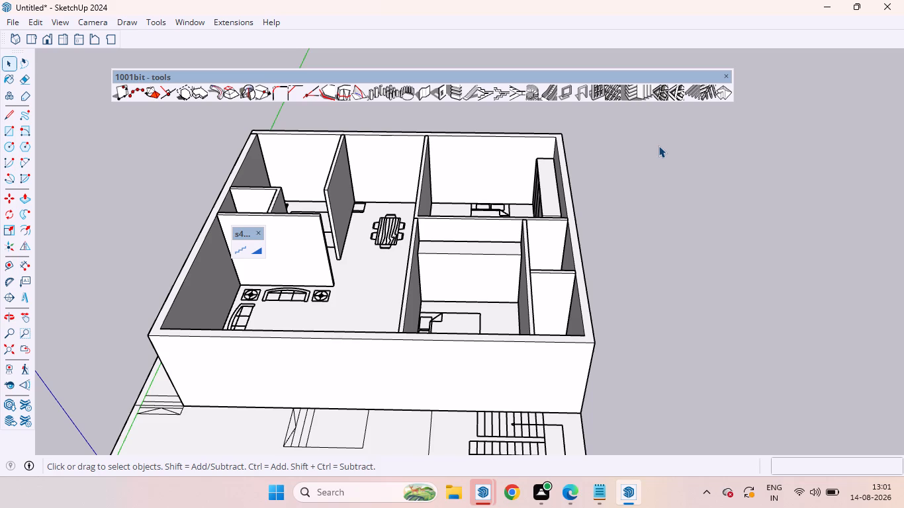
pyautogui.scroll(-2, 658, 146)
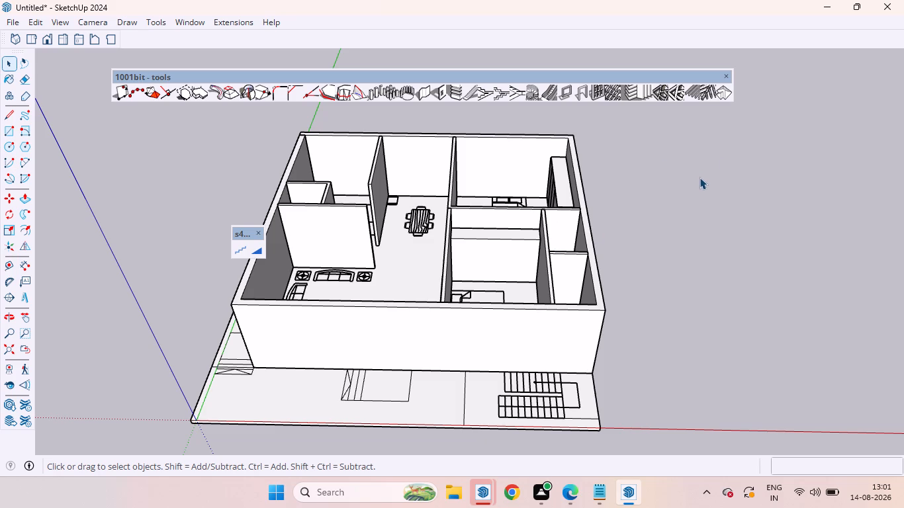
pyautogui.scroll(2, 588, 178)
pyautogui.scroll(-1, 589, 179)
pyautogui.scroll(2, 589, 179)
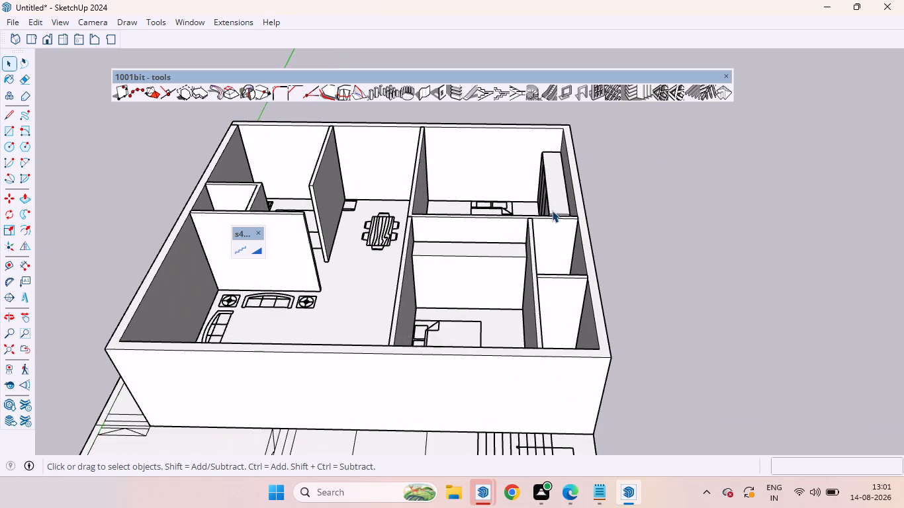
# Isolate the plain wardrobe block in the other bedroom from the rest of the house.
pyautogui.scroll(1, 552, 210)
pyautogui.moveTo(566, 223); pyautogui.dragTo(580, 183, button='middle')
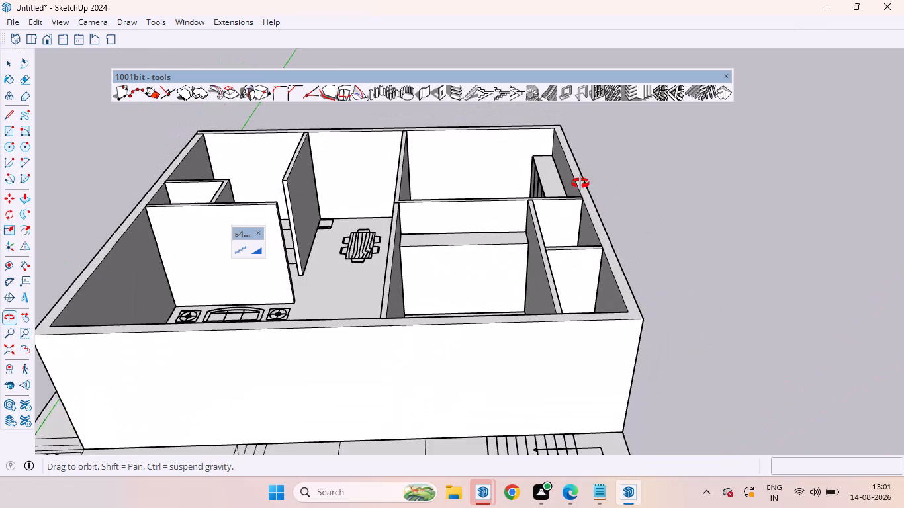
pyautogui.moveTo(580, 183); pyautogui.dragTo(582, 187, button='middle')
pyautogui.rightClick(455, 280)
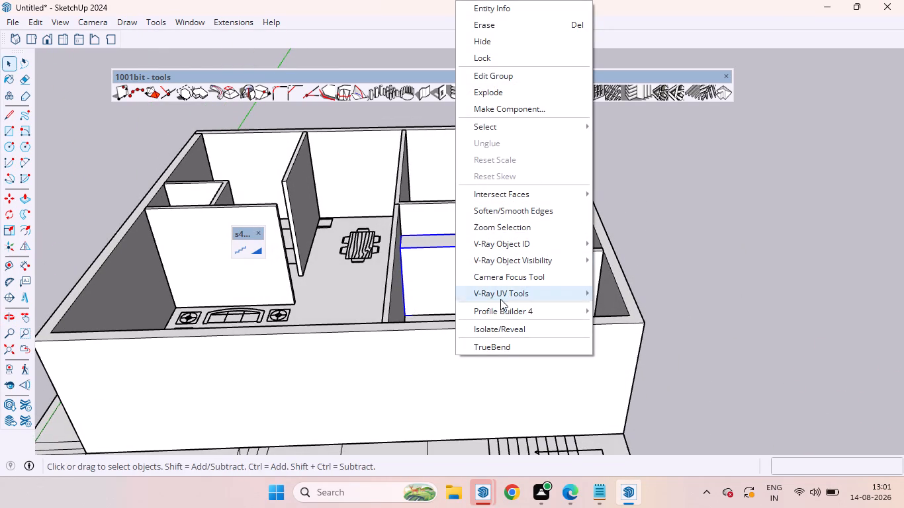
pyautogui.click(498, 333)
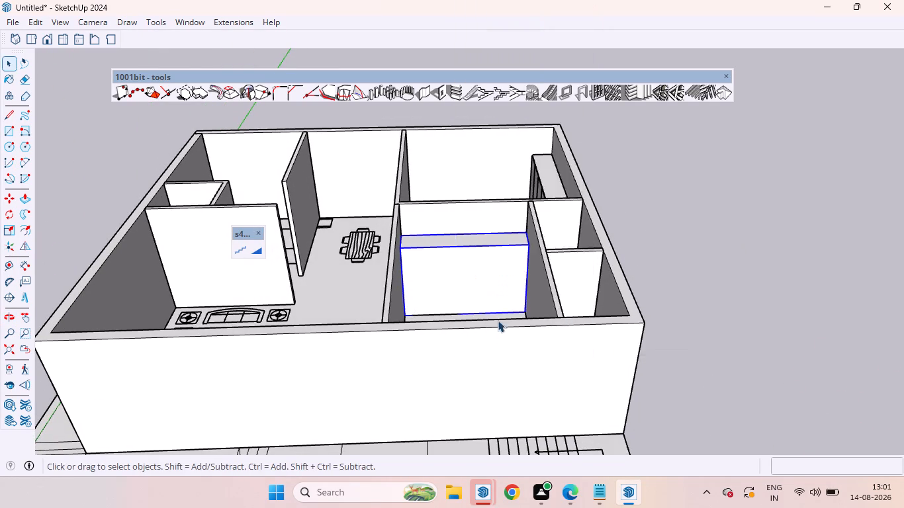
pyautogui.click(605, 322)
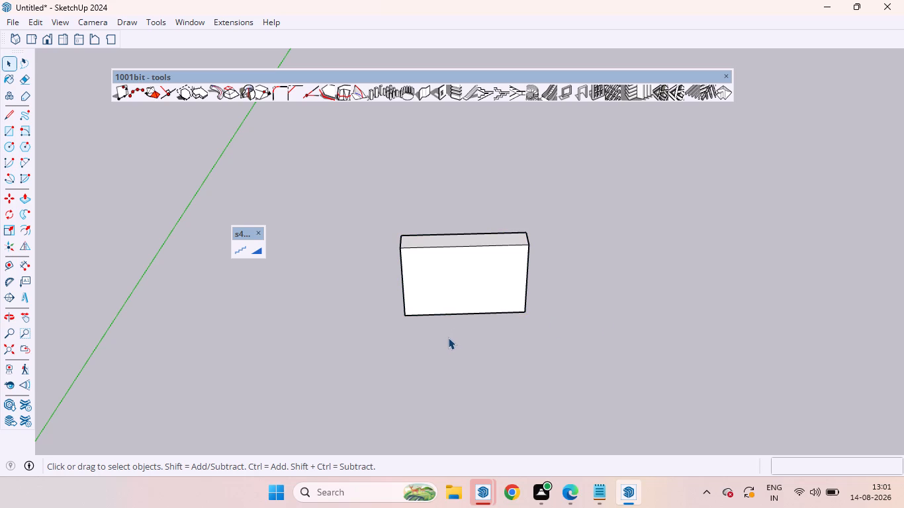
# Place construction guides 18 mm inside the left, top and right edges of the wardrobe's front face.
pyautogui.scroll(4, 426, 271)
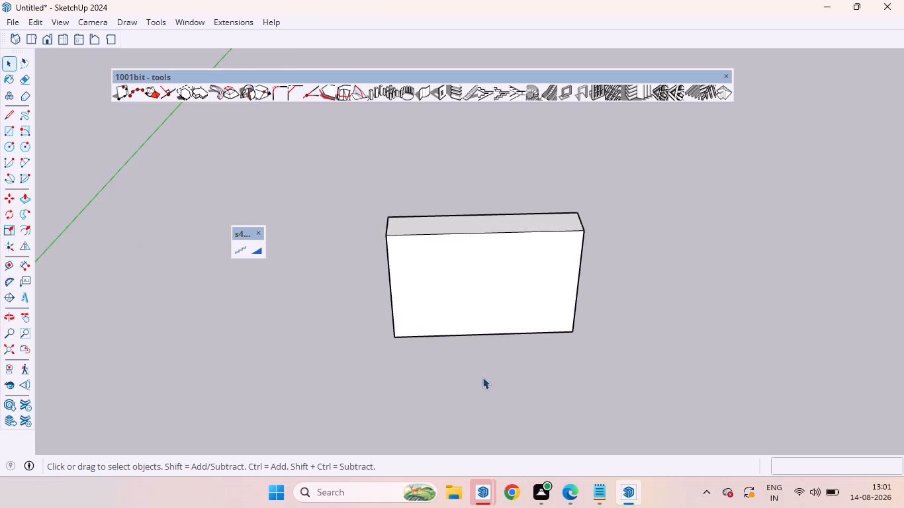
pyautogui.moveTo(495, 402); pyautogui.dragTo(458, 228, button='middle')
pyautogui.scroll(4, 436, 250)
pyautogui.moveTo(455, 300); pyautogui.dragTo(484, 357, button='middle')
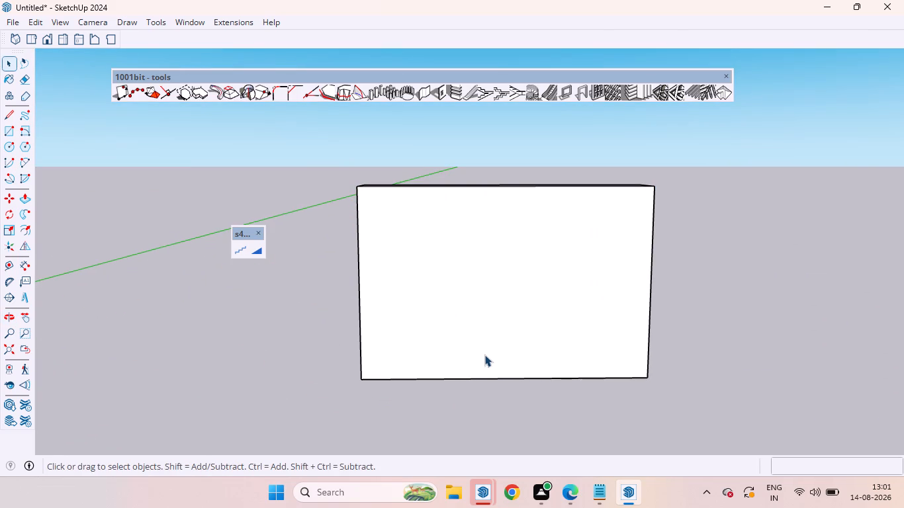
pyautogui.press('t')
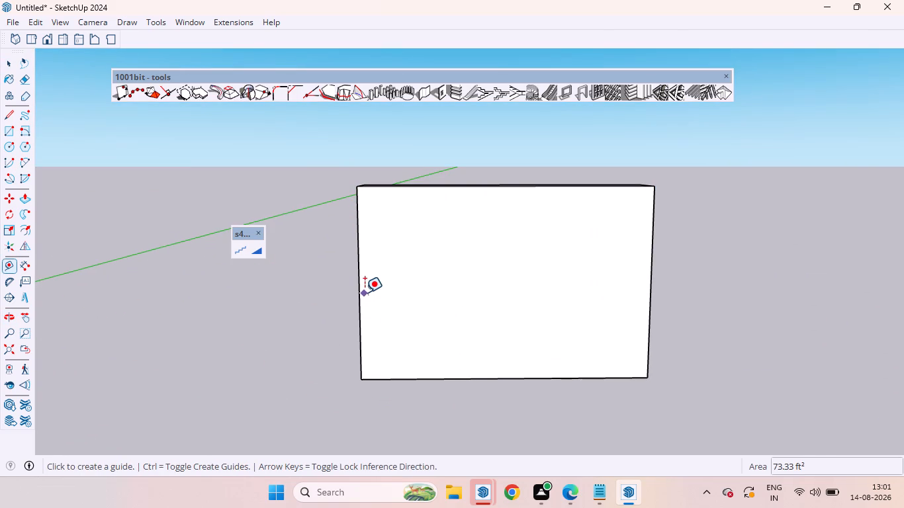
pyautogui.click(361, 290)
pyautogui.press('1')
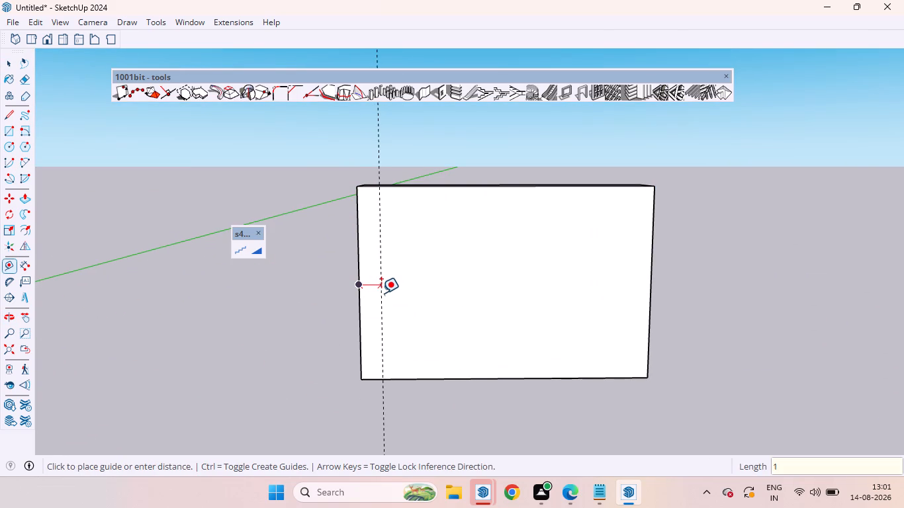
pyautogui.press('8')
pyautogui.write('mm')
pyautogui.press('Return')
pyautogui.click(417, 189)
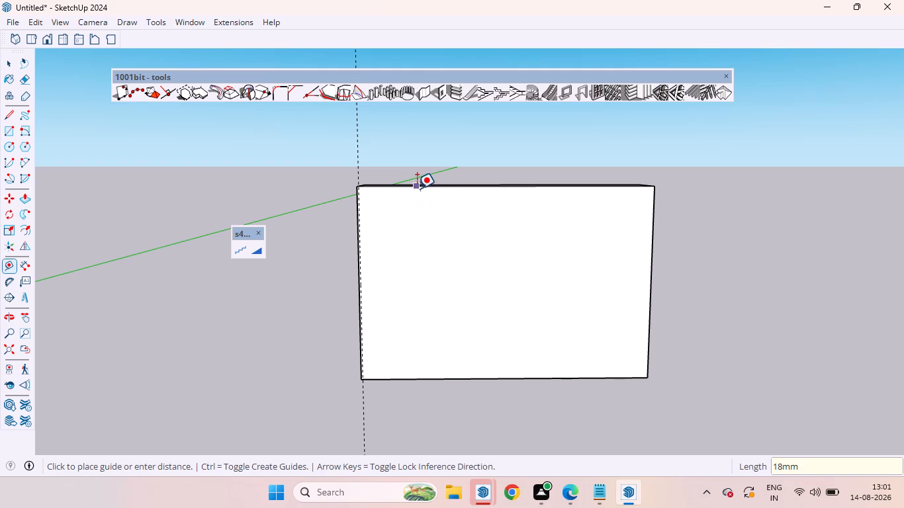
pyautogui.write('18mm')
pyautogui.press('Return')
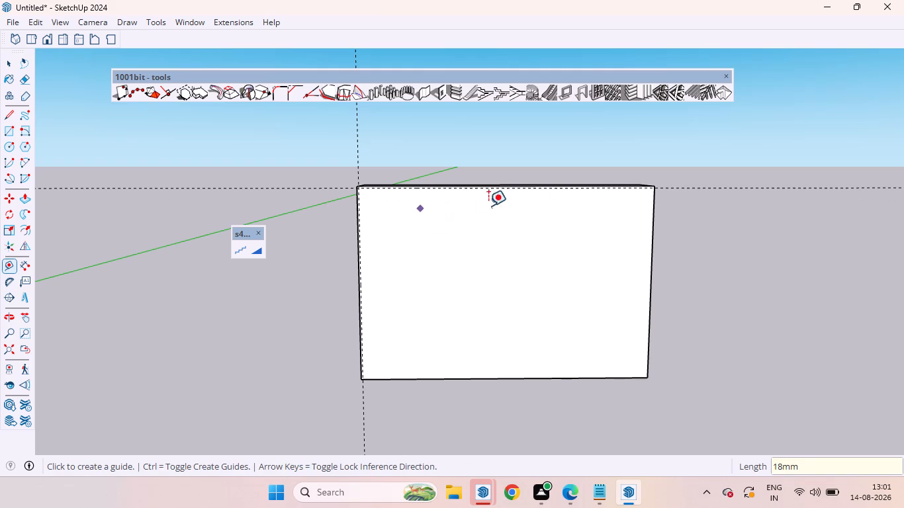
pyautogui.click(655, 239)
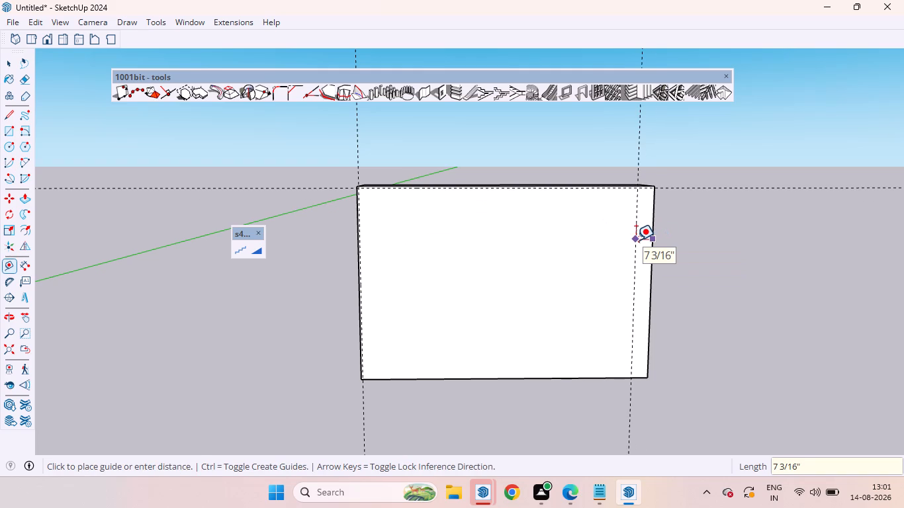
pyautogui.write('18mm')
pyautogui.press('Return')
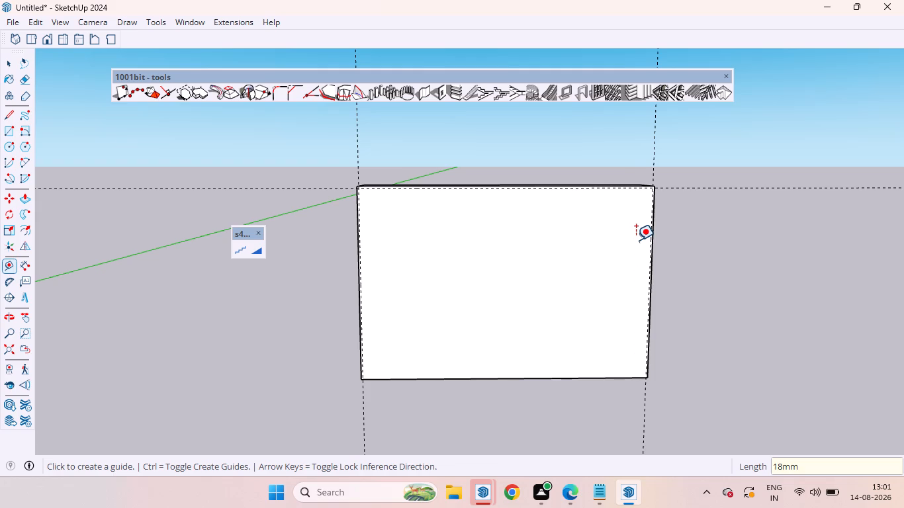
# Place a guide 10 mm above the front face's bottom edge and a plinth guide 90 mm above that one.
pyautogui.click(482, 376)
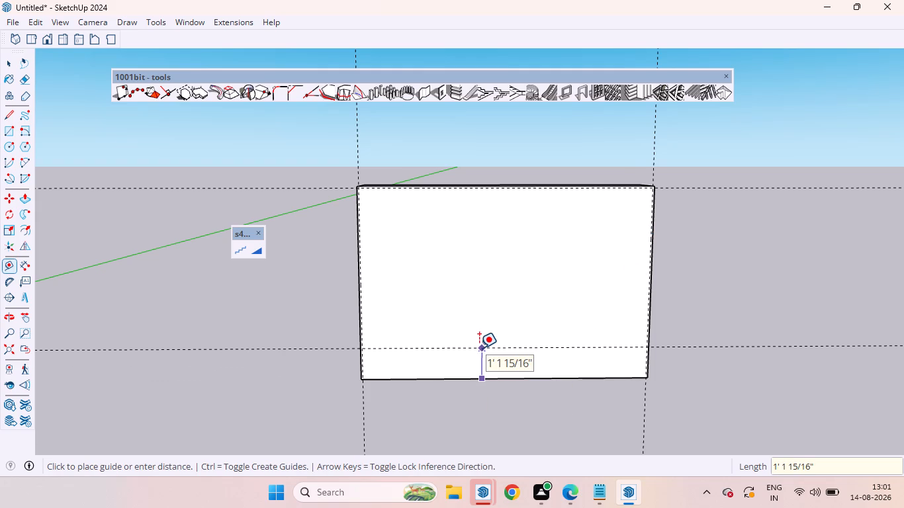
pyautogui.press('1')
pyautogui.write('0mm')
pyautogui.press('Return')
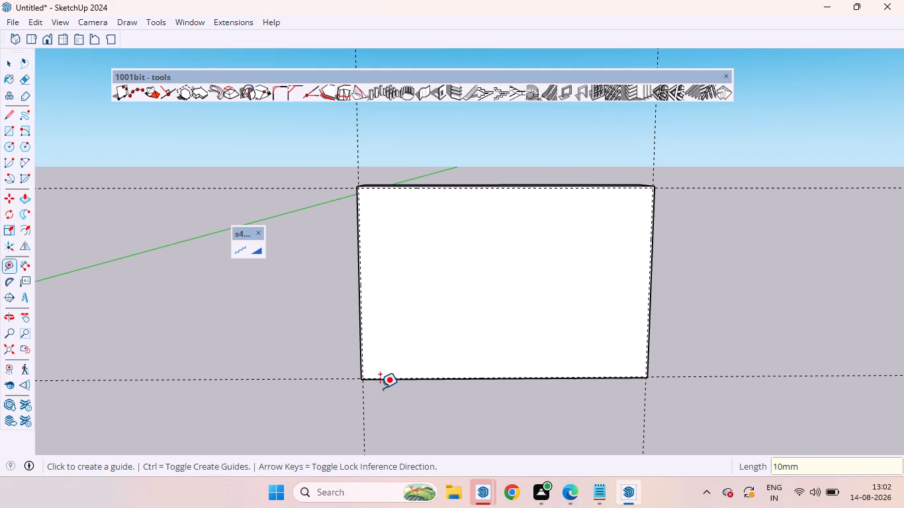
pyautogui.scroll(17, 373, 385)
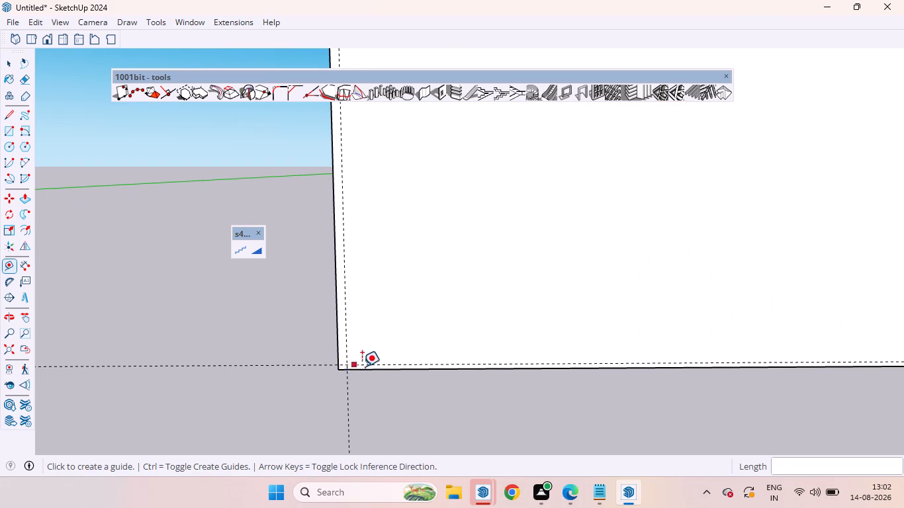
pyautogui.click(367, 364)
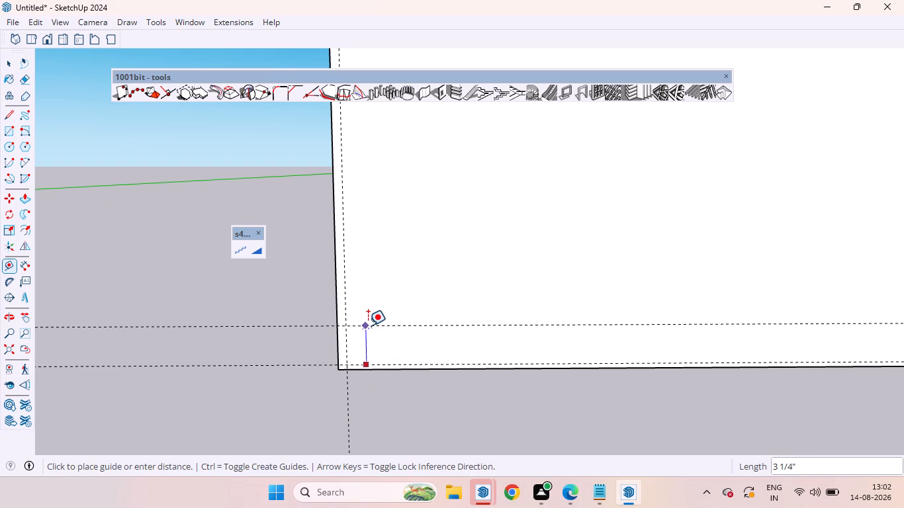
pyautogui.write('90mm')
pyautogui.press('Return')
pyautogui.press('space')
# Start a vertical guide offset from the left 18 mm guide toward the middle of the wardrobe front.
pyautogui.scroll(-7, 299, 344)
pyautogui.scroll(-5, 355, 358)
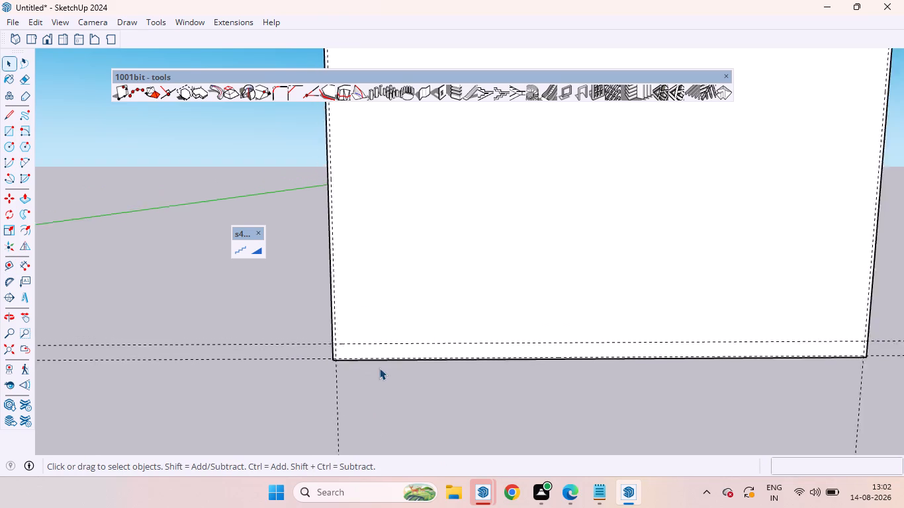
pyautogui.scroll(-7, 379, 368)
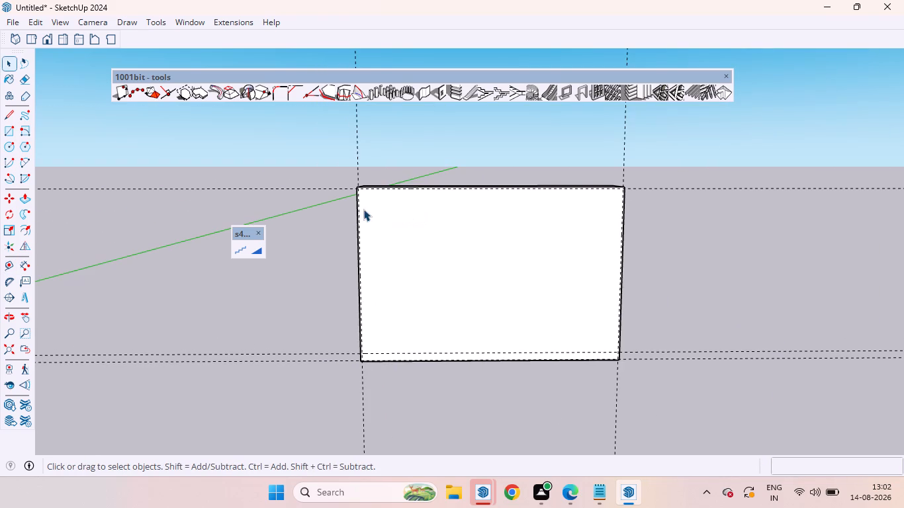
pyautogui.scroll(4, 363, 209)
pyautogui.scroll(-5, 428, 243)
pyautogui.scroll(3, 615, 247)
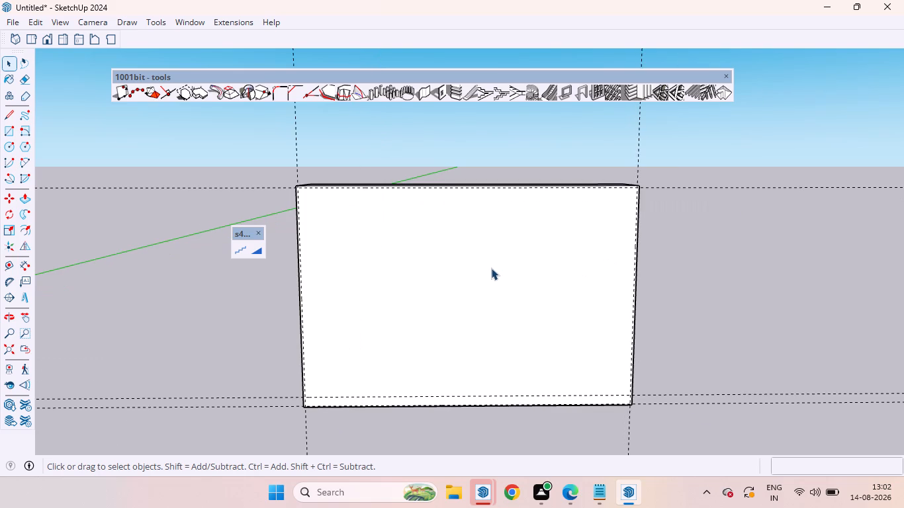
pyautogui.press('t')
pyautogui.scroll(10, 296, 247)
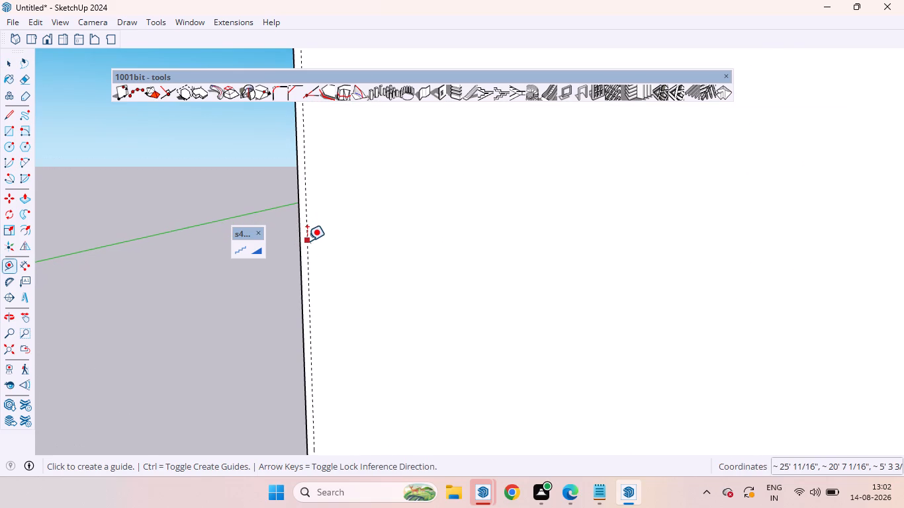
pyautogui.click(308, 241)
pyautogui.scroll(-10, 498, 259)
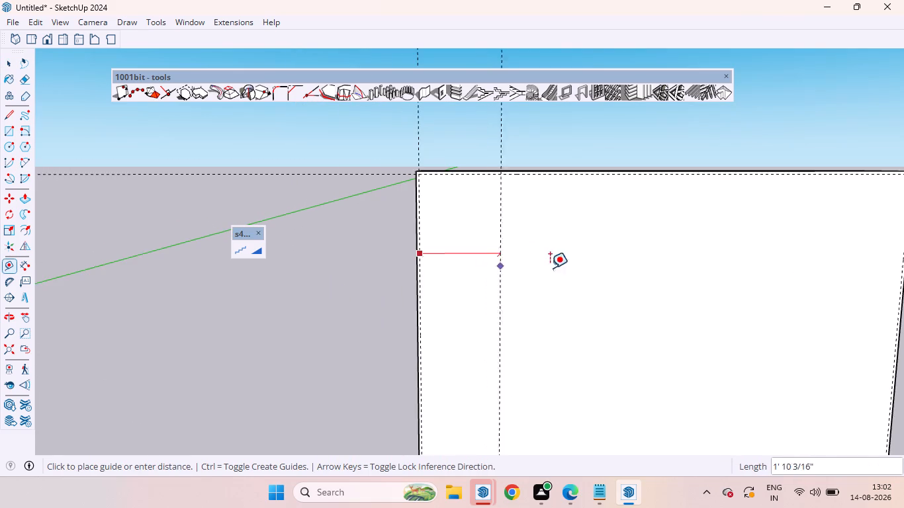
pyautogui.scroll(-6, 510, 274)
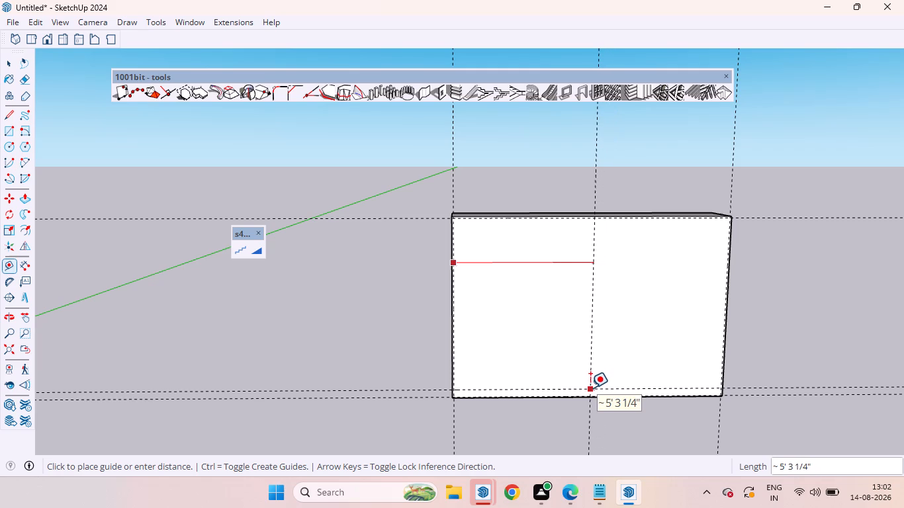
pyautogui.moveTo(605, 382); pyautogui.dragTo(520, 346, button='middle')
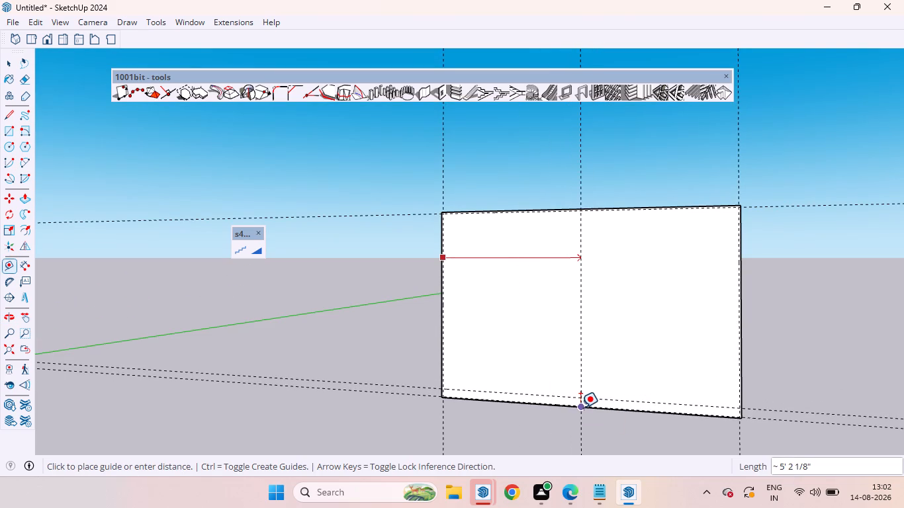
# Place a vertical guide at the middle of the box's front face, about 5' 2 1/8" from the left side guide.
pyautogui.click(582, 407)
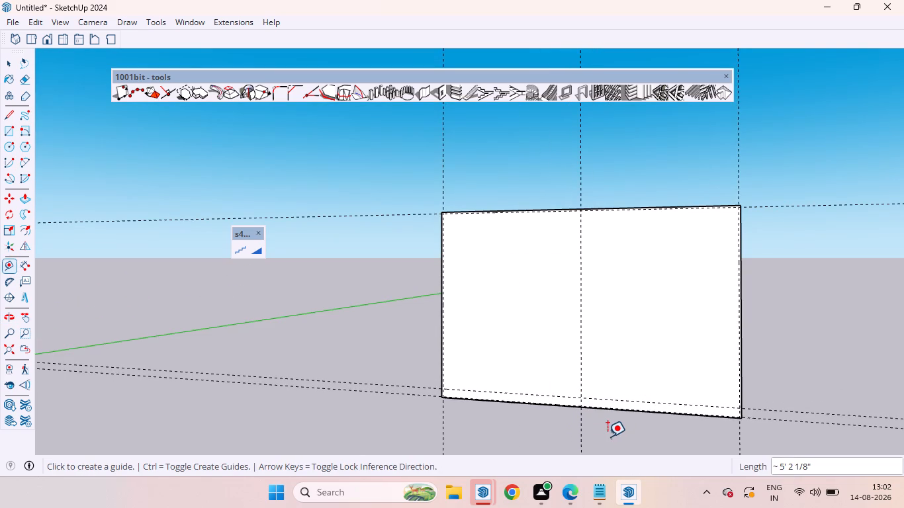
# Place vertical guides on the front face about 2' 7 3/16" right and 2' 5 3/8" left of the centre guide.
pyautogui.scroll(-6, 568, 323)
pyautogui.moveTo(537, 343); pyautogui.dragTo(641, 376, button='middle')
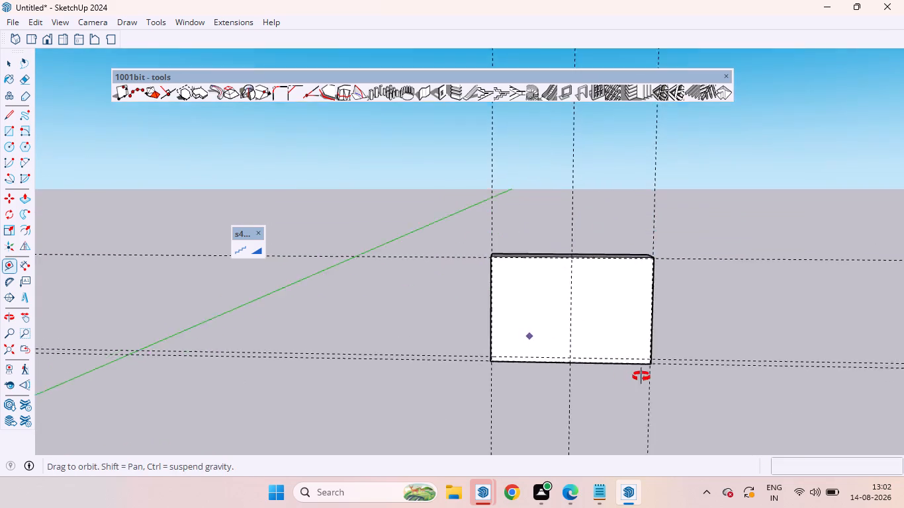
pyautogui.moveTo(641, 376); pyautogui.dragTo(643, 371, button='middle')
pyautogui.scroll(5, 559, 267)
pyautogui.click(570, 309)
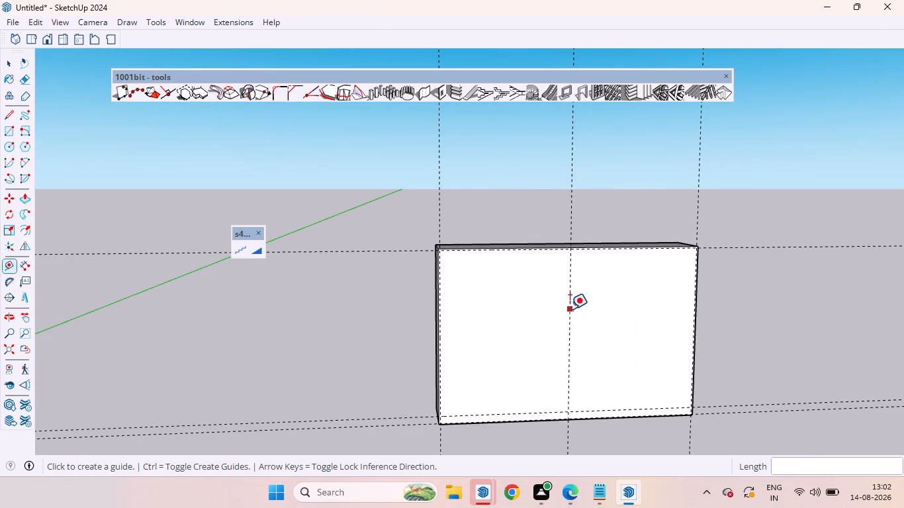
pyautogui.click(635, 250)
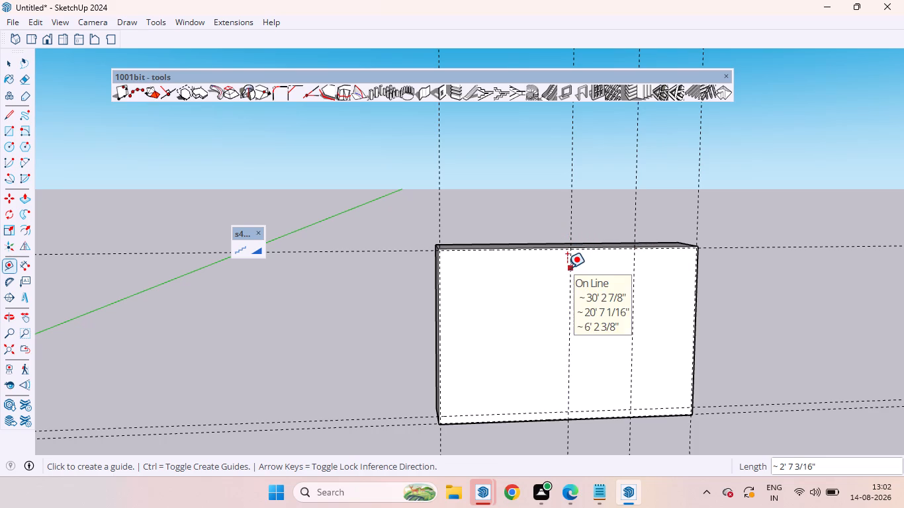
pyautogui.click(568, 268)
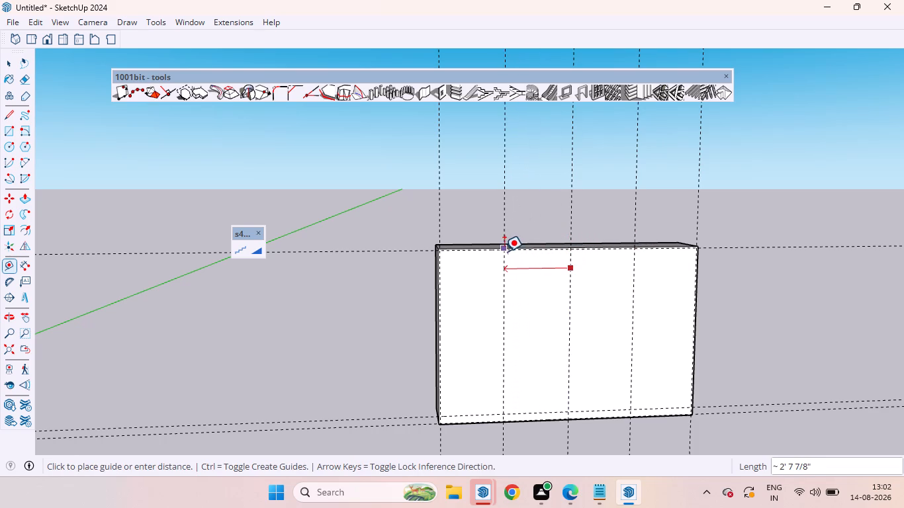
pyautogui.click(510, 249)
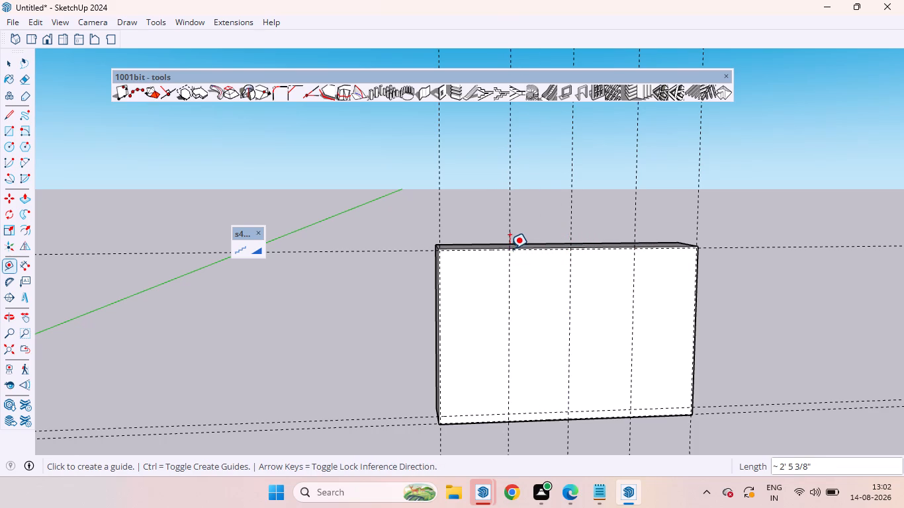
pyautogui.press('space')
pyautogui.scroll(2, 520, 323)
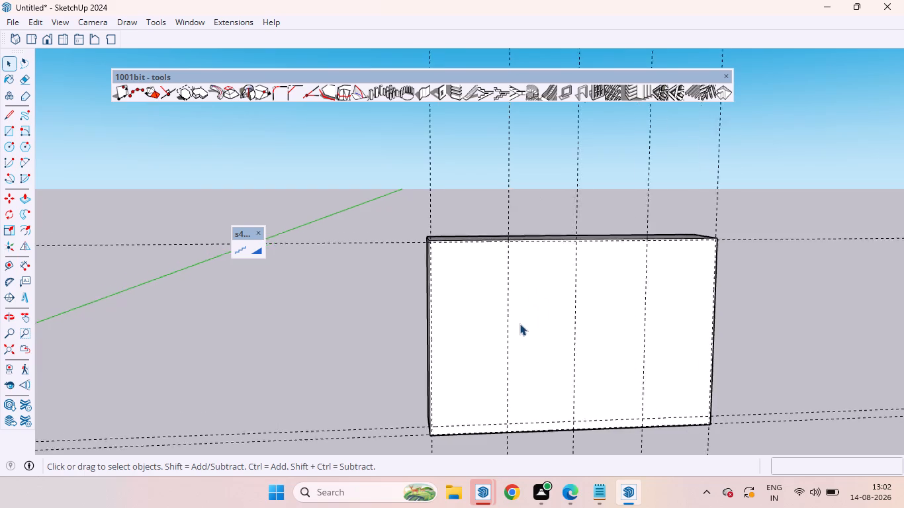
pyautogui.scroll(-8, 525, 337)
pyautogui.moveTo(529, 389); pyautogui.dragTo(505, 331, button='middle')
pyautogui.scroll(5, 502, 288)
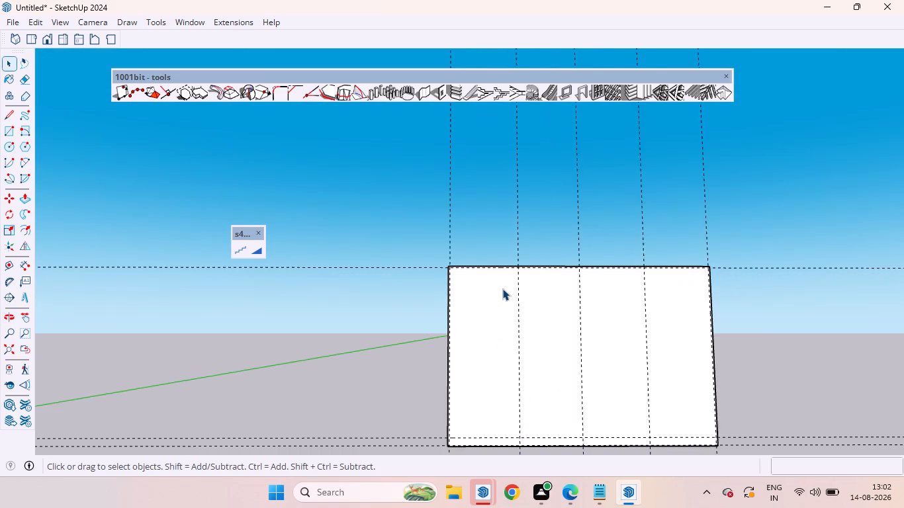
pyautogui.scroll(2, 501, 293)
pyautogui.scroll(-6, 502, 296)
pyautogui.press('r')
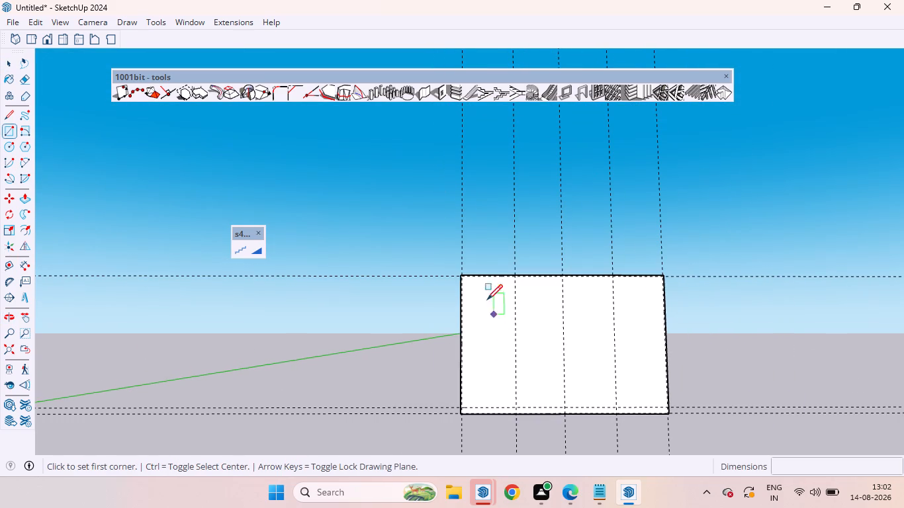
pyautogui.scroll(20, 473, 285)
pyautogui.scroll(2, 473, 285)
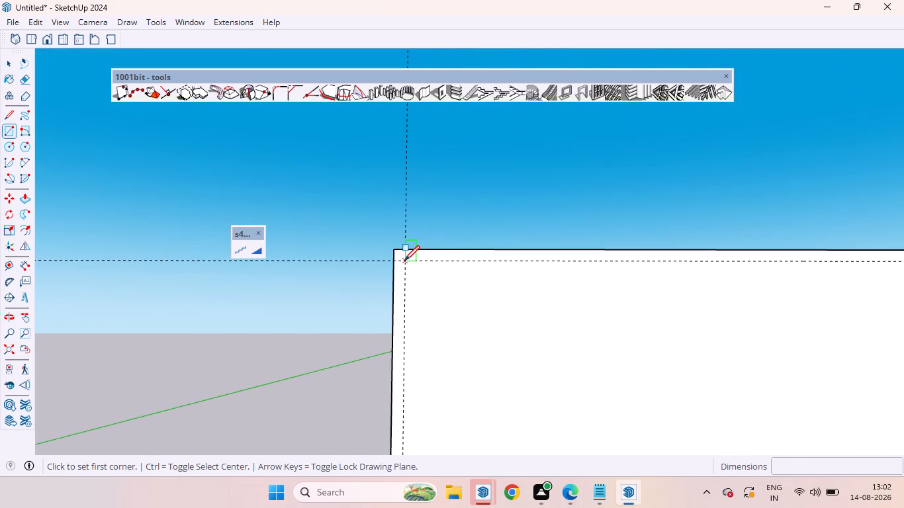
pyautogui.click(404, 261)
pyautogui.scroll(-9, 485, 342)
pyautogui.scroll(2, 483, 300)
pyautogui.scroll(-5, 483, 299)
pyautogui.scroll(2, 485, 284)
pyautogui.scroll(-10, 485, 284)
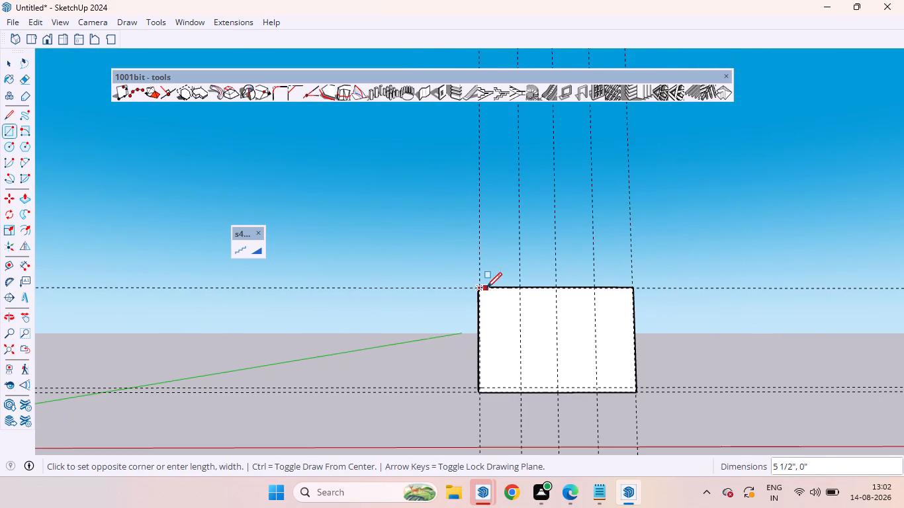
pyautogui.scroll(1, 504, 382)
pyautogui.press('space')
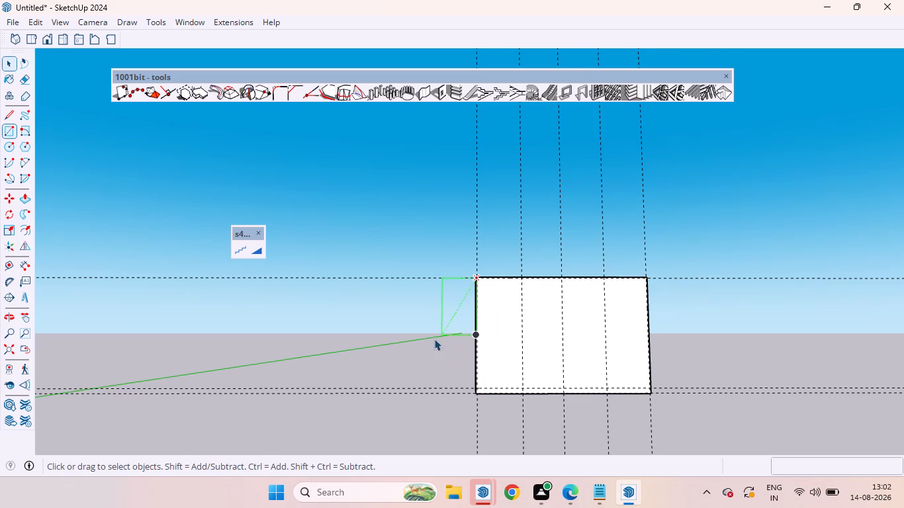
# Place a parallel guide 18 mm to the left of the leftmost divider guide on the front face.
pyautogui.scroll(5, 557, 286)
pyautogui.scroll(4, 496, 331)
pyautogui.press('t')
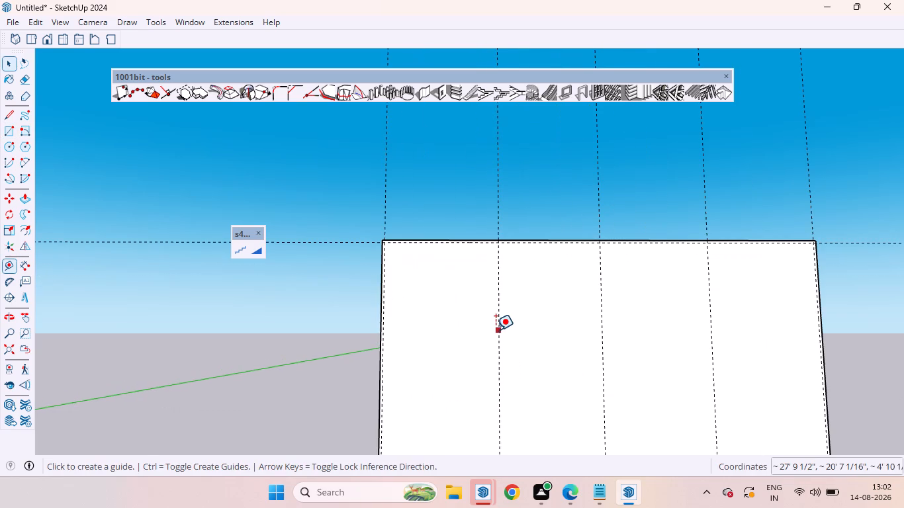
pyautogui.scroll(5, 496, 329)
pyautogui.click(501, 325)
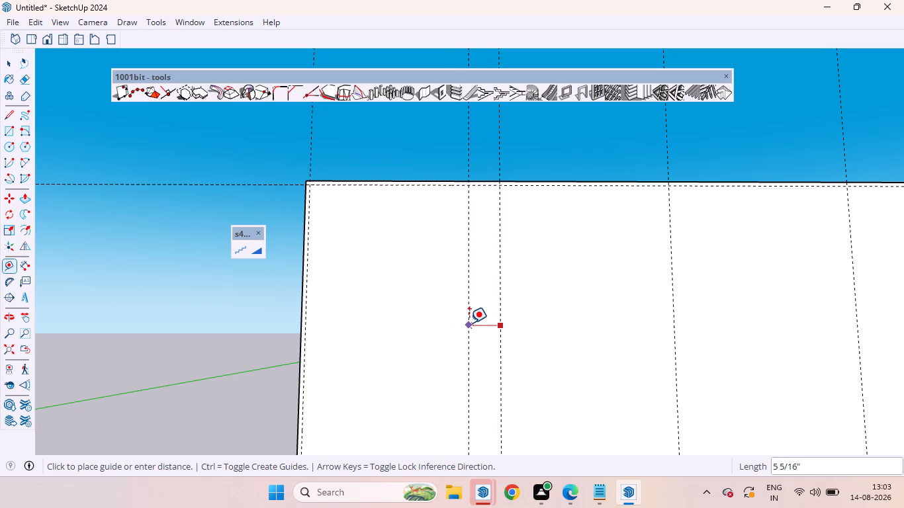
pyautogui.write('18mm')
pyautogui.press('Return')
pyautogui.scroll(-7, 534, 310)
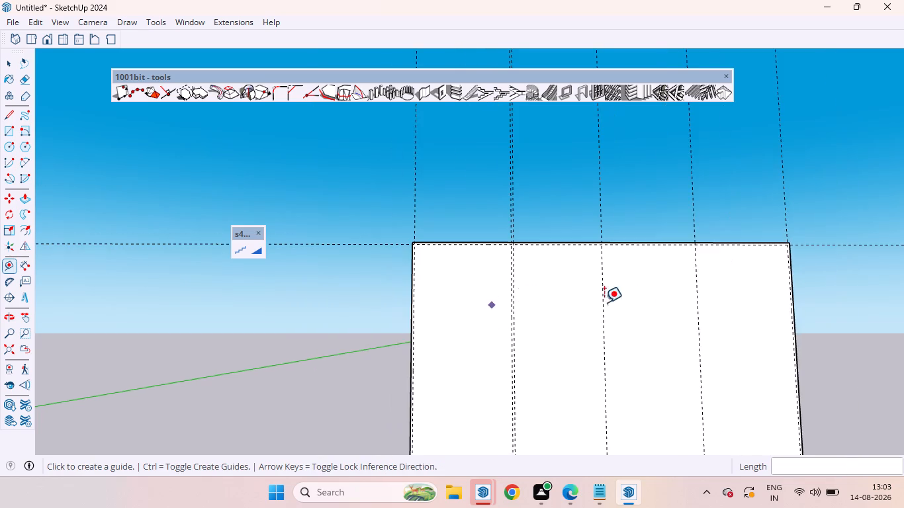
# Place parallel guides 18 mm to the right of the centre divider guide and of the right divider guide.
pyautogui.scroll(6, 638, 304)
pyautogui.click(575, 311)
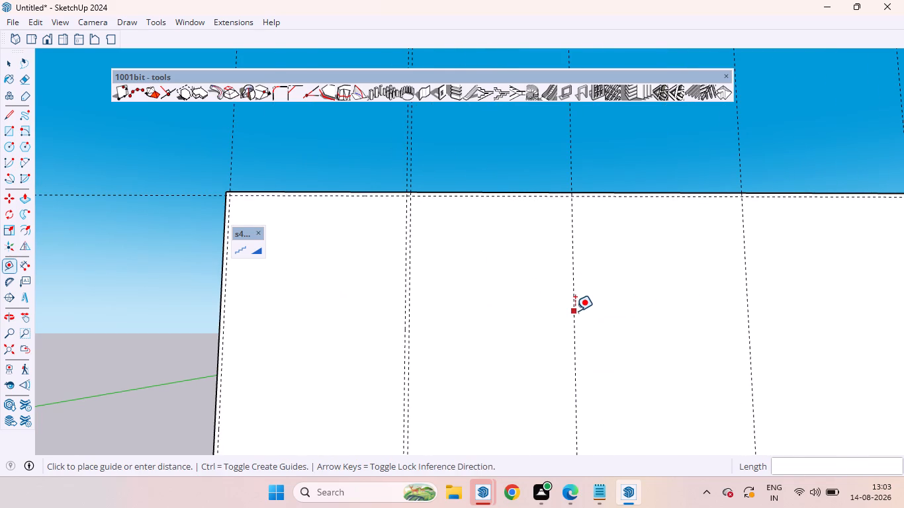
pyautogui.write('18mm')
pyautogui.press('Return')
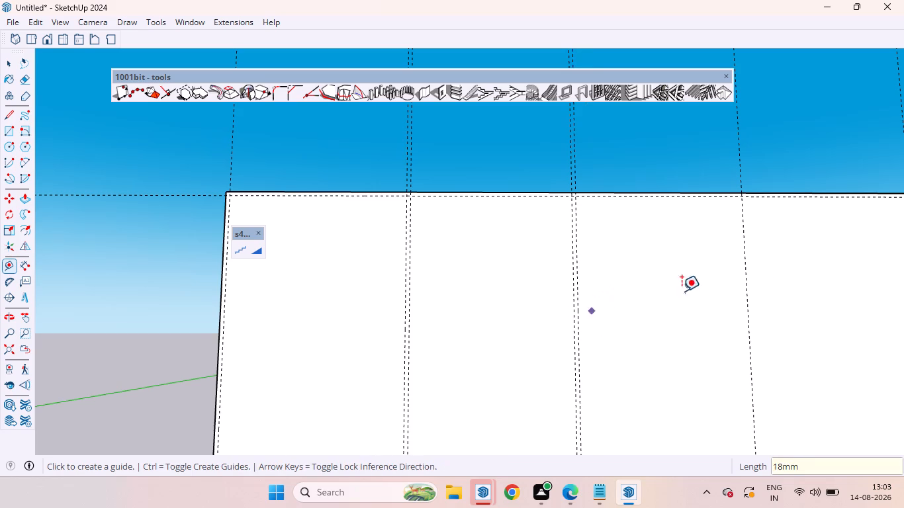
pyautogui.scroll(-7, 755, 292)
pyautogui.scroll(6, 731, 307)
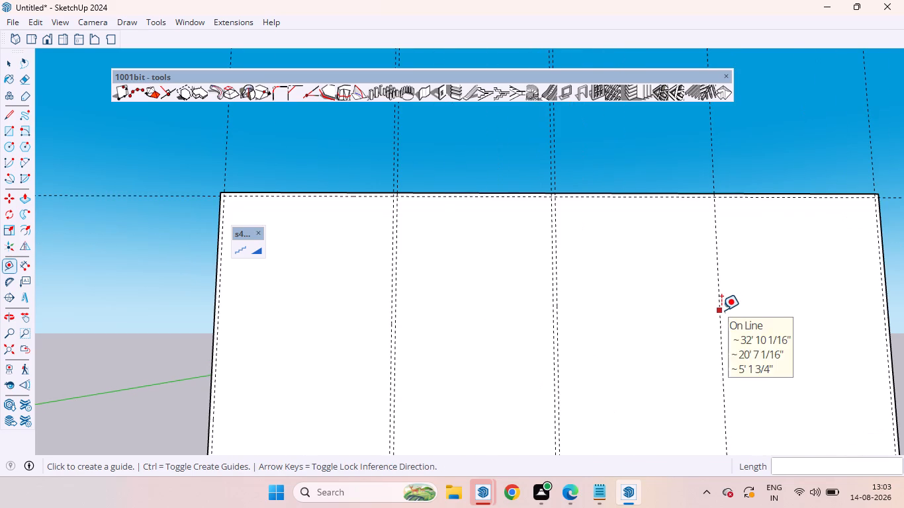
pyautogui.click(721, 310)
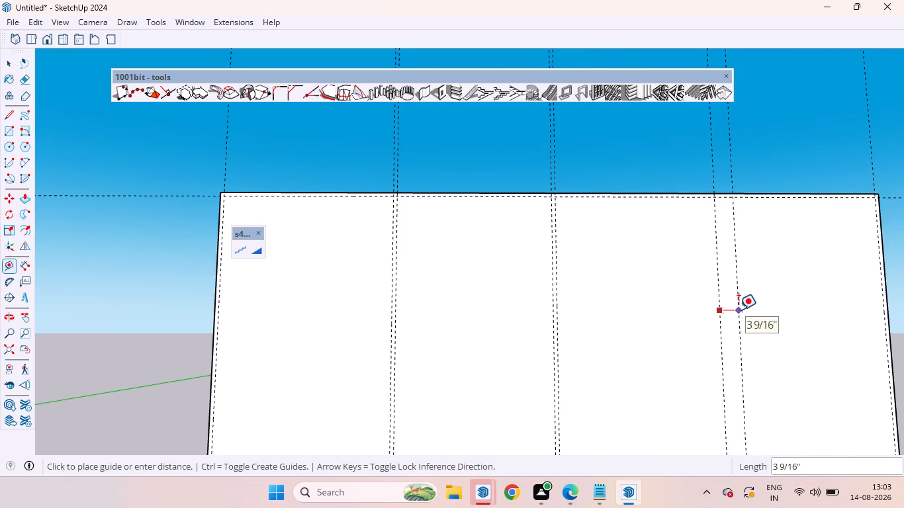
pyautogui.write('18mm')
pyautogui.press('Return')
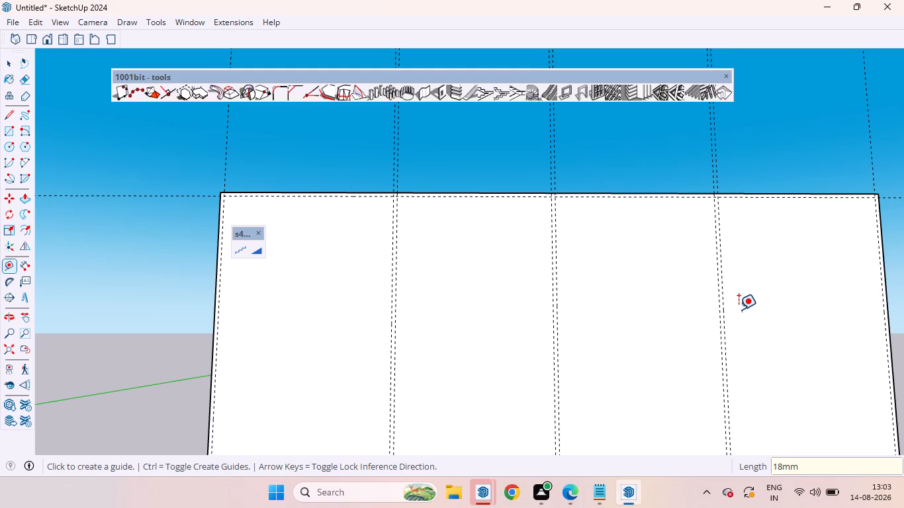
pyautogui.press('space')
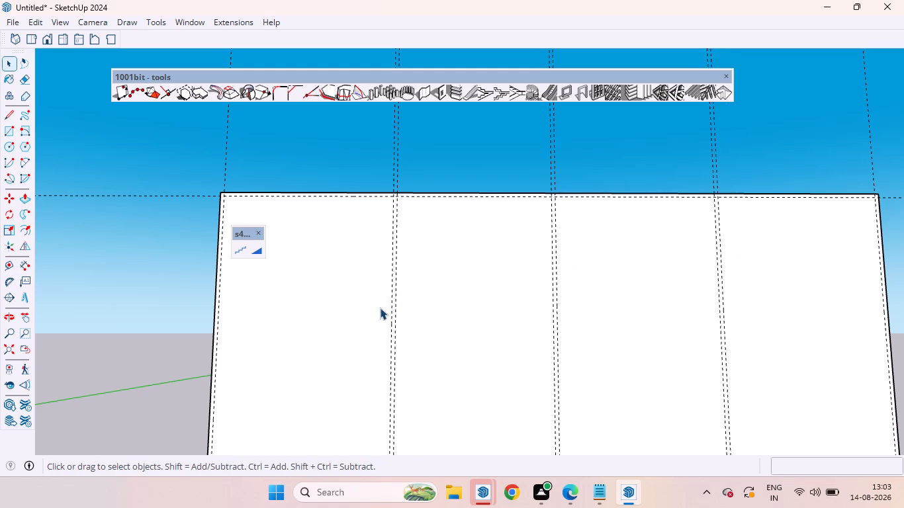
# Draw a rectangle about 2' 8 1/16" by 6' 7 3/8" filling the first bay from the left, snapped to the inner guide intersections.
pyautogui.press('r')
pyautogui.scroll(-7, 468, 202)
pyautogui.scroll(2, 402, 230)
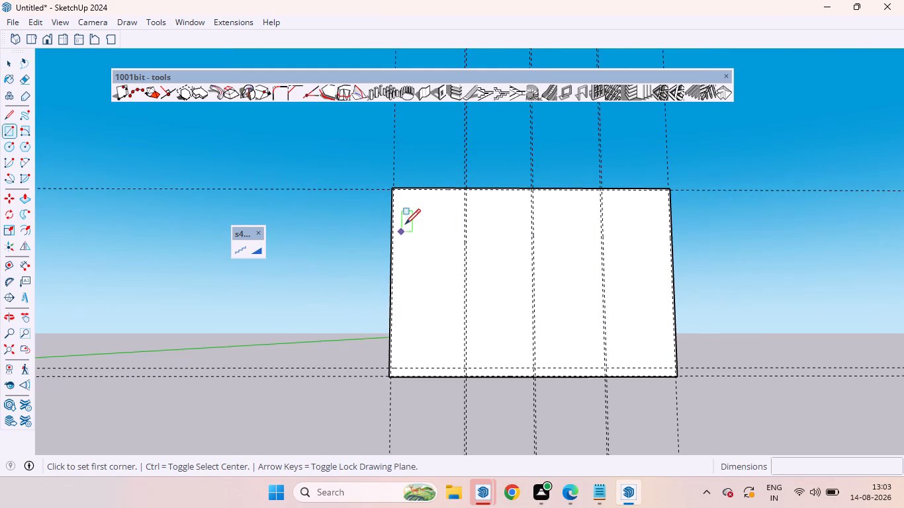
pyautogui.scroll(3, 405, 224)
pyautogui.scroll(10, 384, 166)
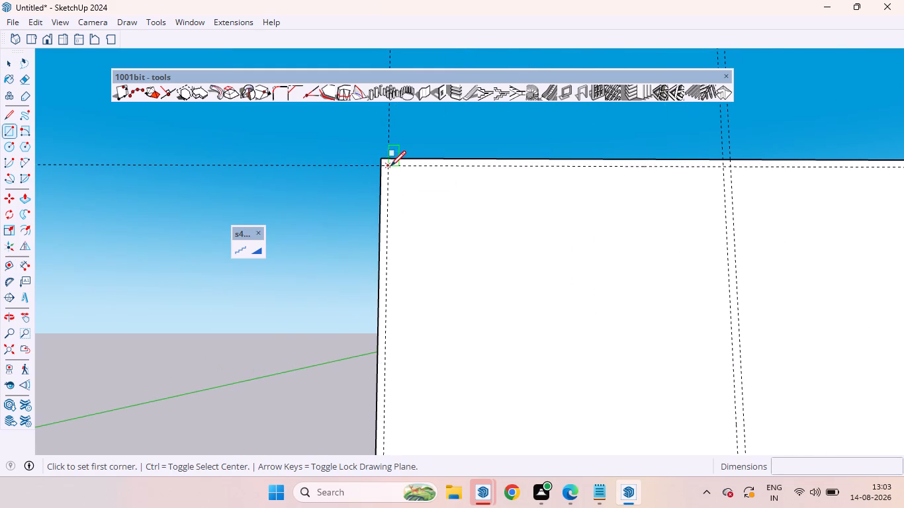
pyautogui.click(390, 166)
pyautogui.scroll(-10, 506, 310)
pyautogui.scroll(1, 488, 269)
pyautogui.scroll(-10, 488, 269)
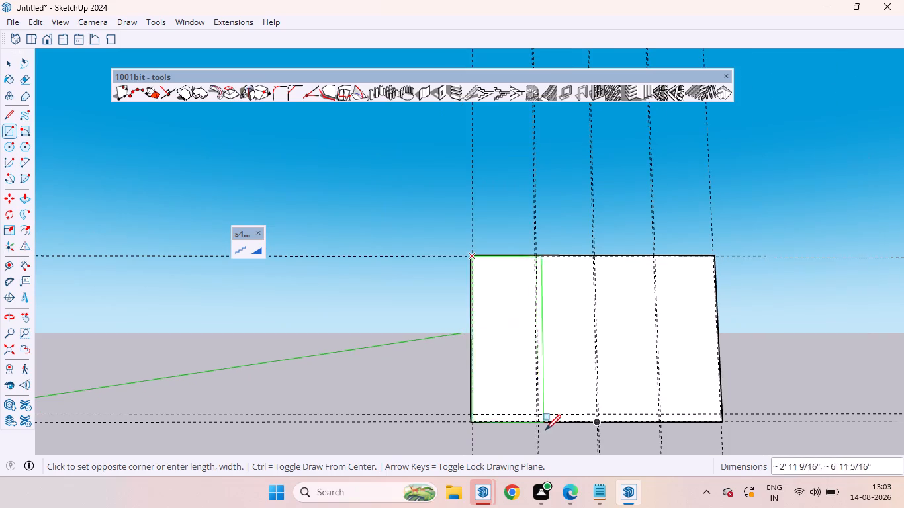
pyautogui.scroll(20, 545, 430)
pyautogui.scroll(5, 545, 430)
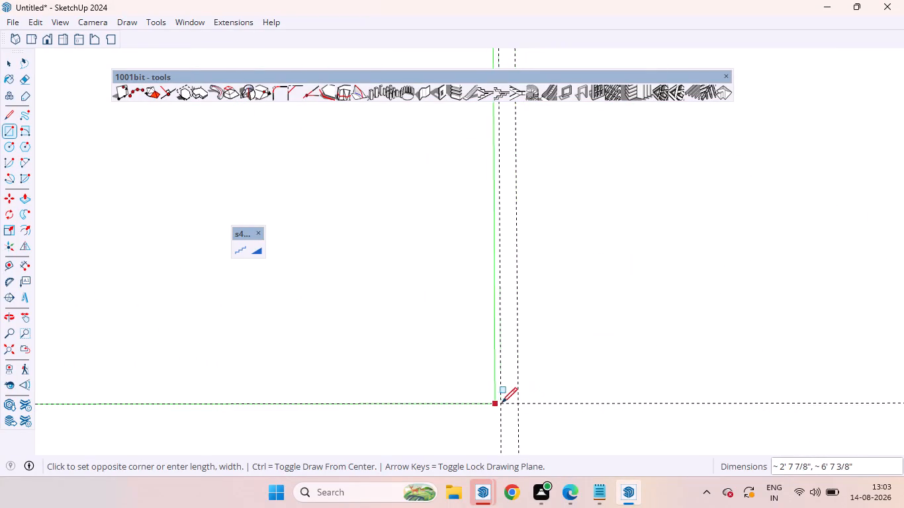
pyautogui.click(503, 403)
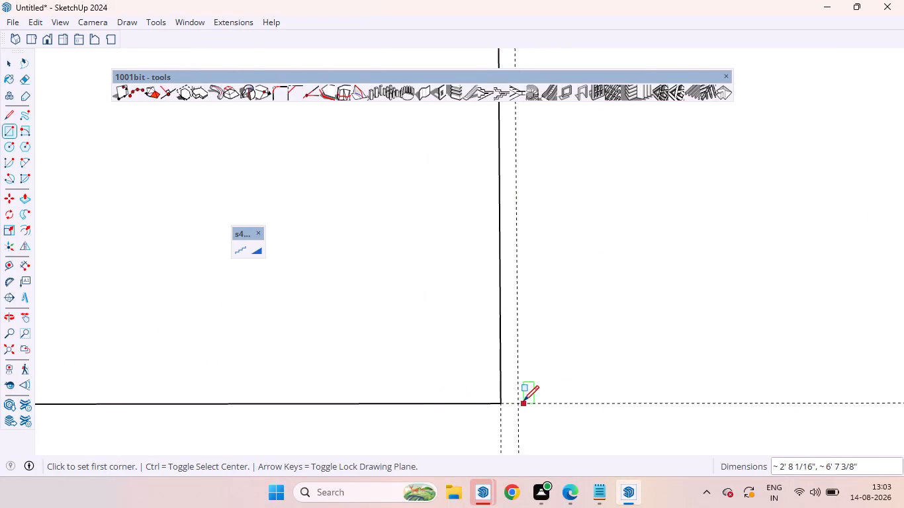
# Draw a rectangle filling the second bay between the guide intersections, leaving the 18 mm divider strip beside the first rectangle.
pyautogui.click(521, 400)
pyautogui.scroll(-12, 549, 388)
pyautogui.scroll(3, 529, 417)
pyautogui.scroll(-7, 528, 423)
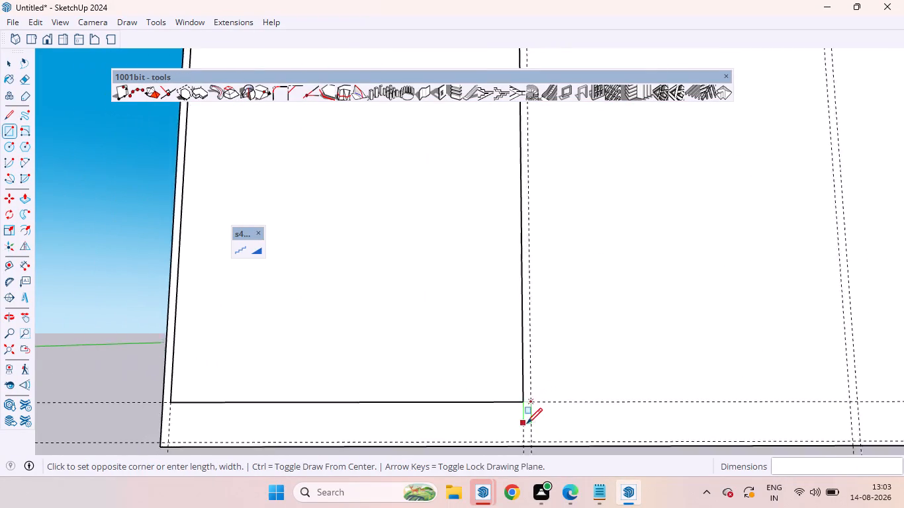
pyautogui.scroll(-8, 527, 423)
pyautogui.scroll(11, 610, 138)
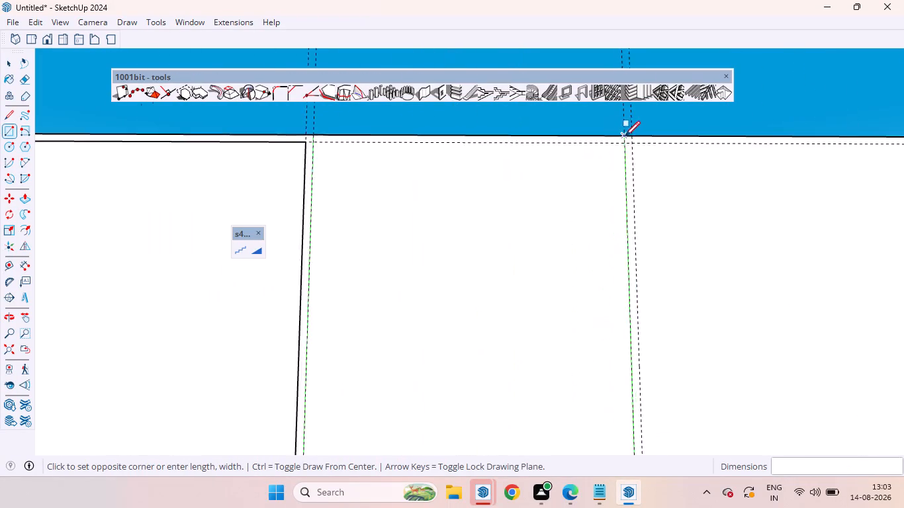
pyautogui.scroll(4, 625, 136)
pyautogui.click(626, 151)
# Draw a rectangle about 2' 6 1/2" by 6' 7 3/8" filling the third bay between the divider guides.
pyautogui.scroll(-8, 520, 235)
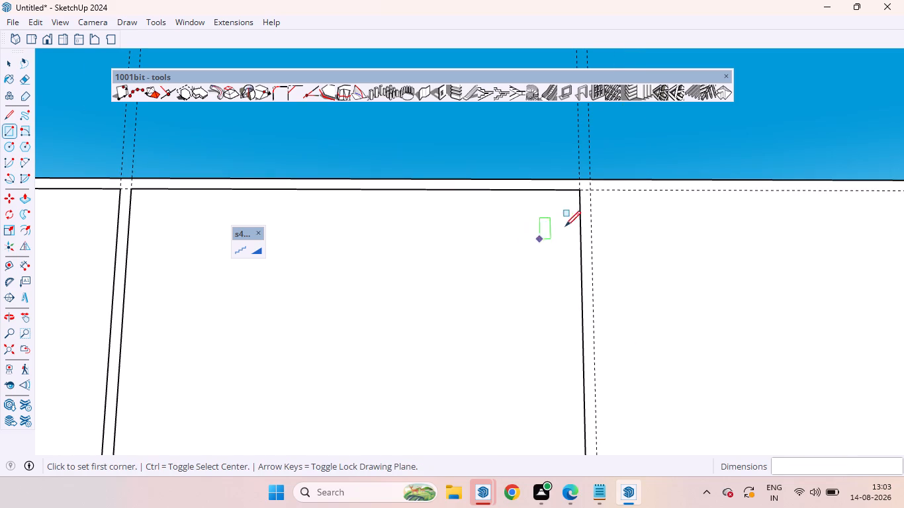
pyautogui.moveTo(591, 190); pyautogui.dragTo(596, 206)
pyautogui.scroll(-16, 621, 259)
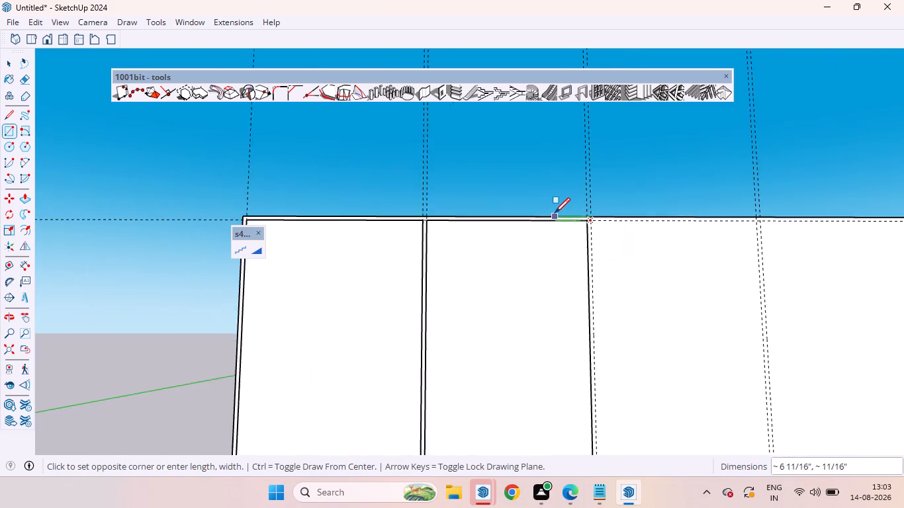
pyautogui.scroll(-10, 555, 213)
pyautogui.scroll(18, 606, 333)
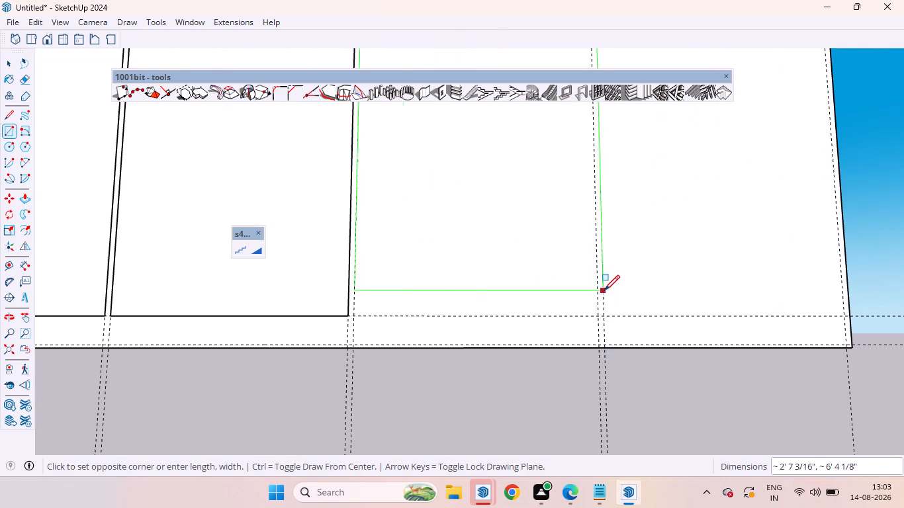
pyautogui.click(599, 317)
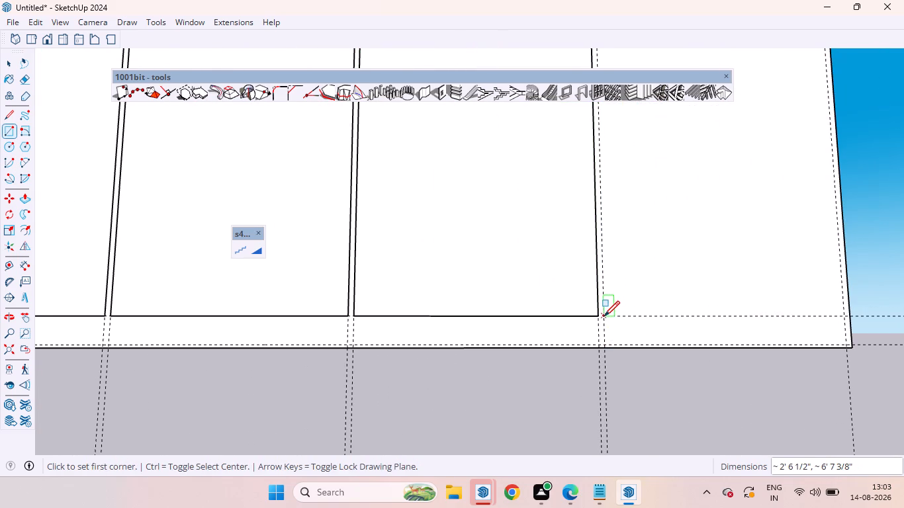
# Draw a rectangle about 2' 6 1/4" by 6' 7 3/8" filling the fourth bay, up to the inner top and right side guides.
pyautogui.click(606, 316)
pyautogui.scroll(-13, 658, 267)
pyautogui.scroll(2, 655, 294)
pyautogui.scroll(-8, 655, 300)
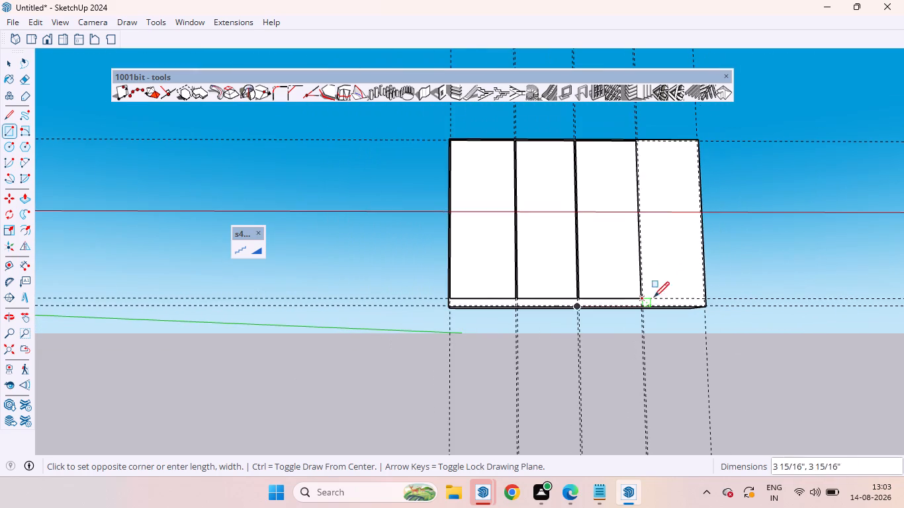
pyautogui.scroll(16, 692, 141)
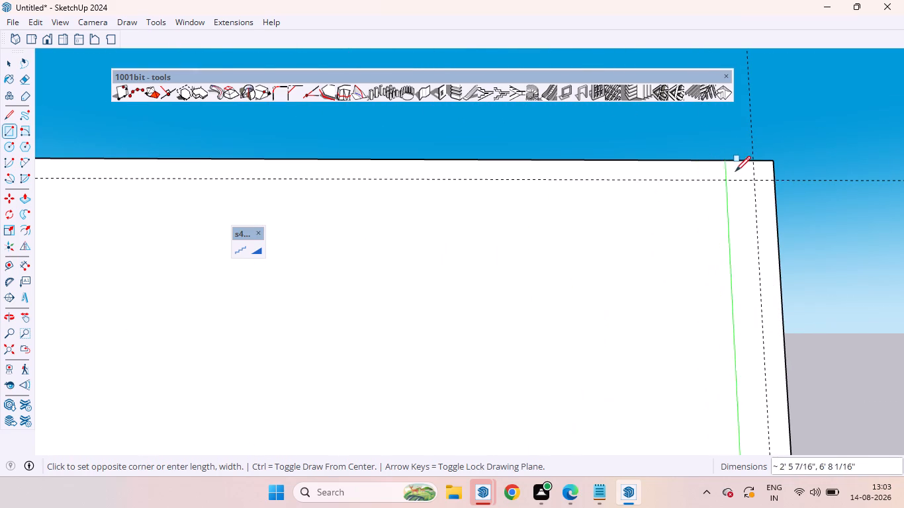
pyautogui.click(752, 179)
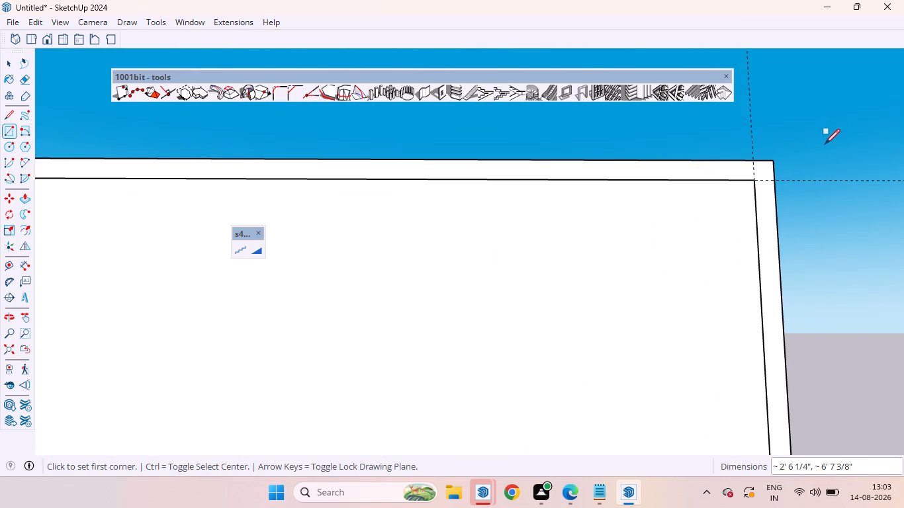
# Push/Pull the first bay's face outward from the wardrobe front, repeating the previous extrusion distance.
pyautogui.press('space')
pyautogui.scroll(-6, 694, 152)
pyautogui.scroll(-15, 703, 149)
pyautogui.scroll(1, 665, 250)
pyautogui.moveTo(671, 321); pyautogui.dragTo(682, 374, button='middle')
pyautogui.scroll(11, 559, 278)
pyautogui.scroll(-14, 565, 264)
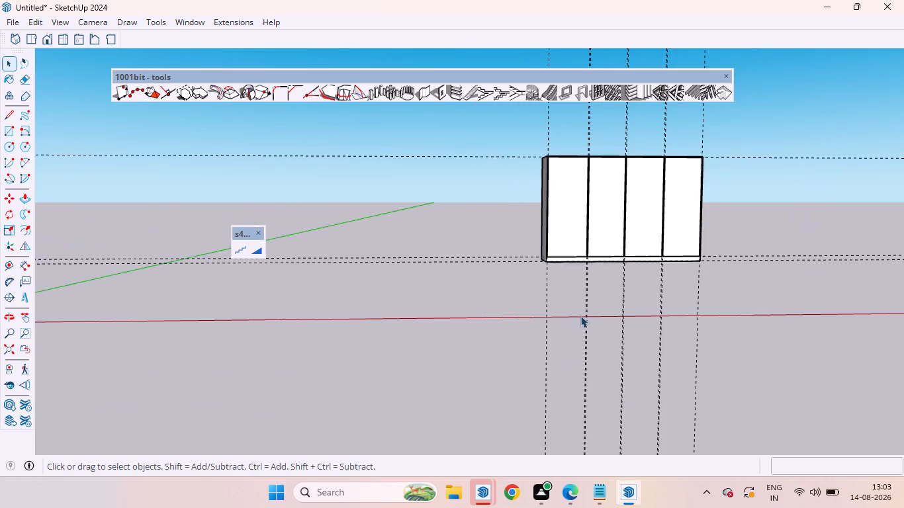
pyautogui.moveTo(574, 197); pyautogui.dragTo(585, 312, button='middle')
pyautogui.scroll(6, 568, 210)
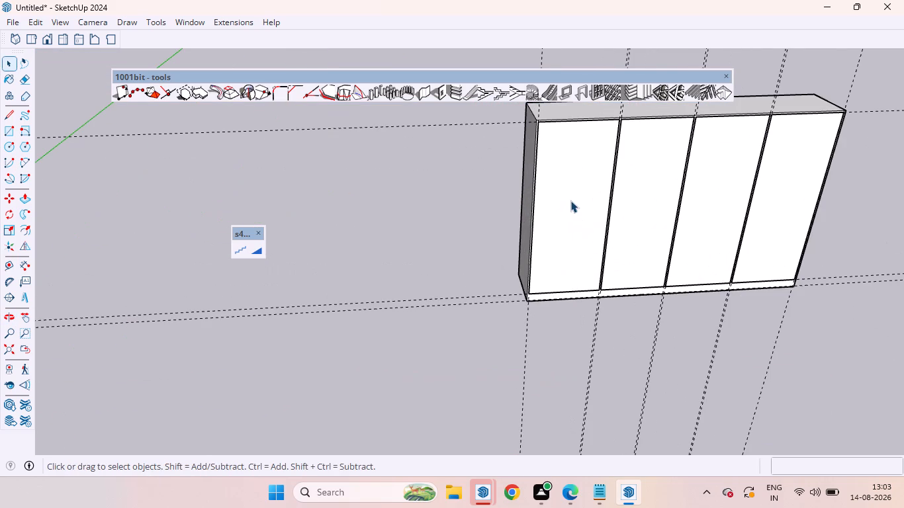
pyautogui.click(570, 200)
pyautogui.press('p')
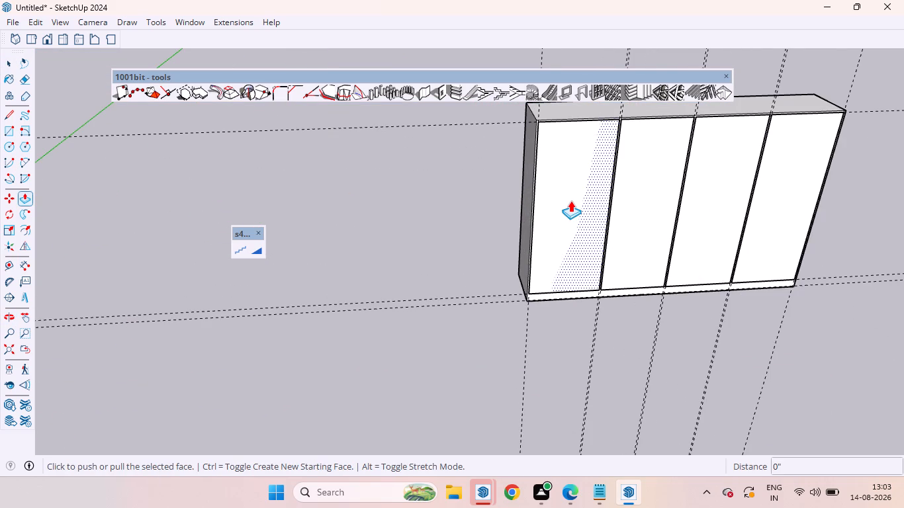
pyautogui.doubleClick(570, 200)
pyautogui.doubleClick(642, 199)
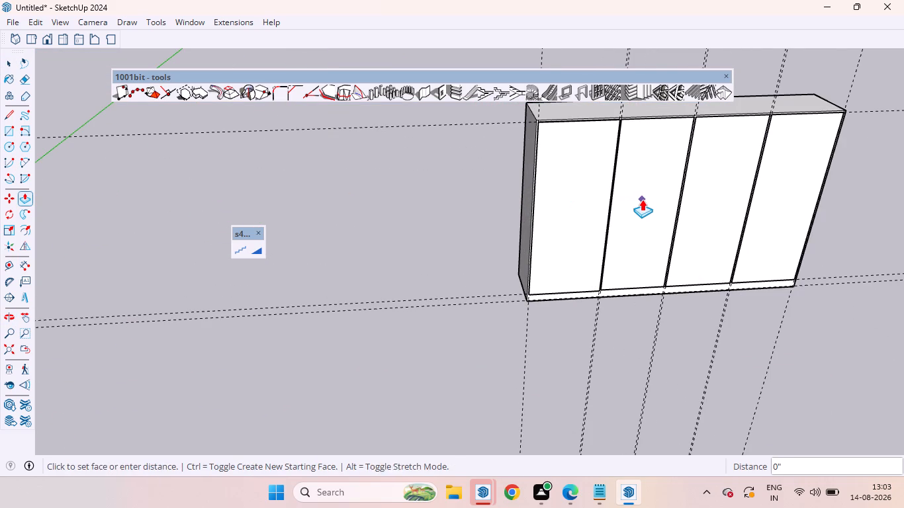
pyautogui.press('space')
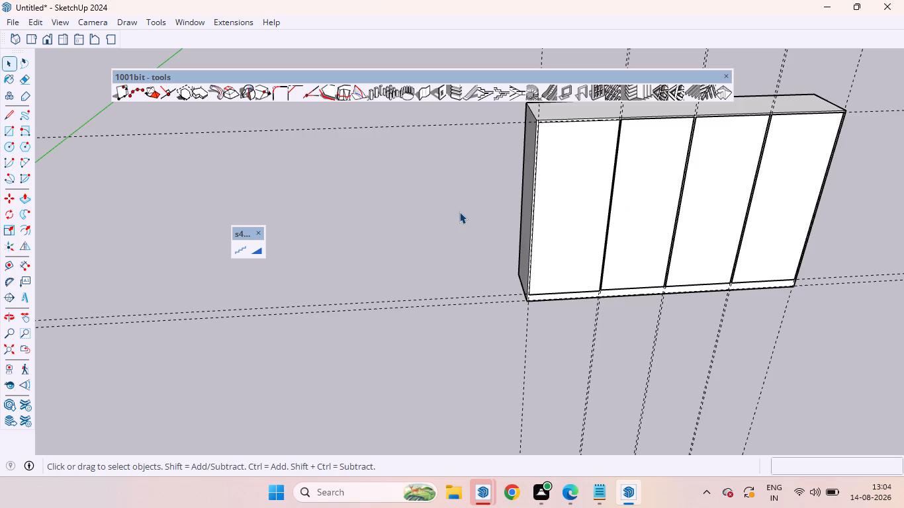
pyautogui.click(418, 196)
# Push/Pull the second bay's face outward by the same repeated distance.
pyautogui.scroll(7, 658, 119)
pyautogui.scroll(-1, 611, 118)
pyautogui.scroll(7, 611, 118)
pyautogui.moveTo(600, 137); pyautogui.dragTo(655, 301, button='middle')
pyautogui.scroll(-1, 635, 263)
pyautogui.scroll(-5, 619, 159)
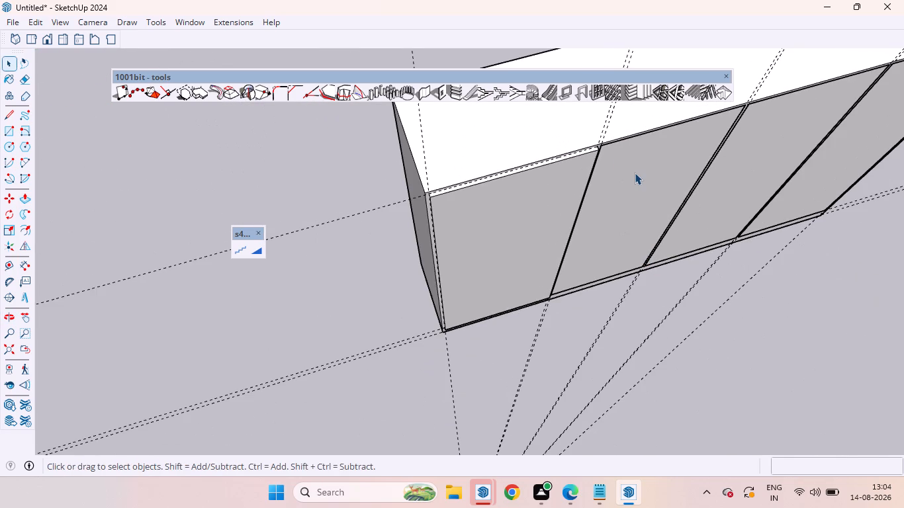
pyautogui.click(635, 174)
pyautogui.press('p')
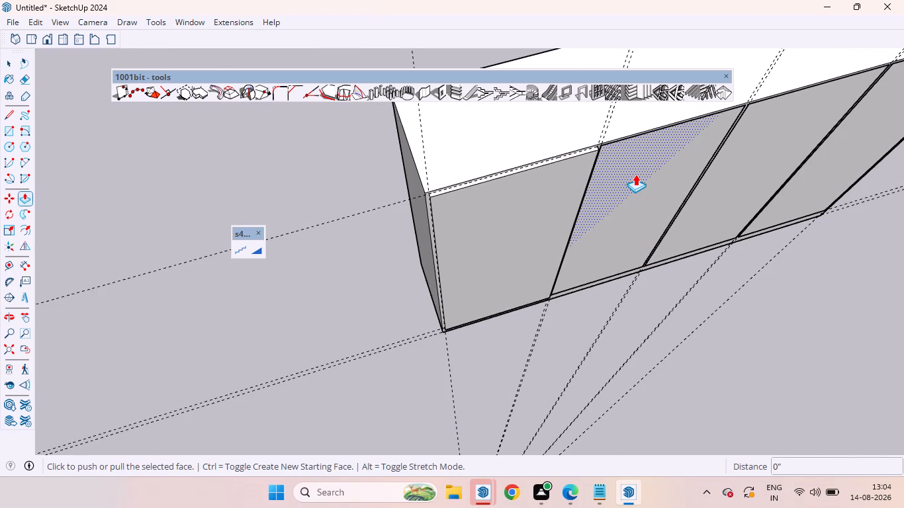
pyautogui.doubleClick(635, 174)
pyautogui.press('space')
# Push/Pull the third bay's face outward by the same repeated distance.
pyautogui.click(767, 166)
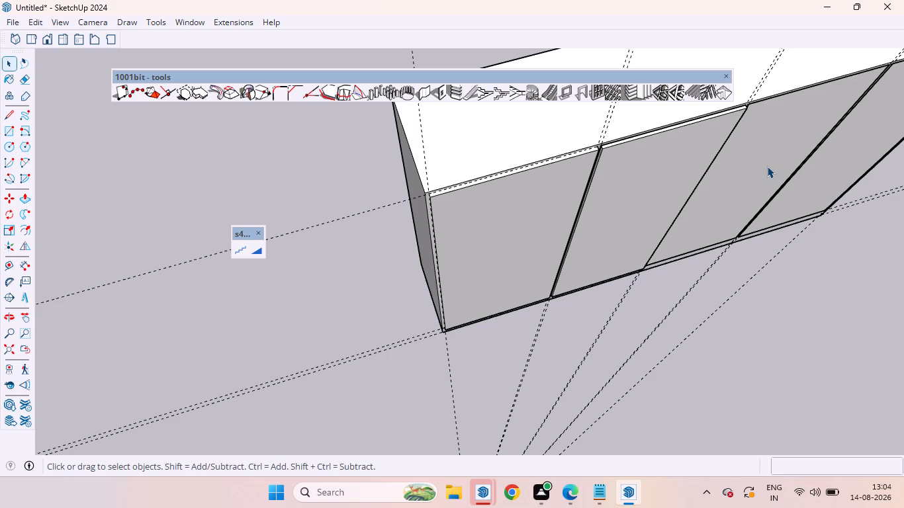
pyautogui.click(764, 165)
pyautogui.scroll(-5, 757, 247)
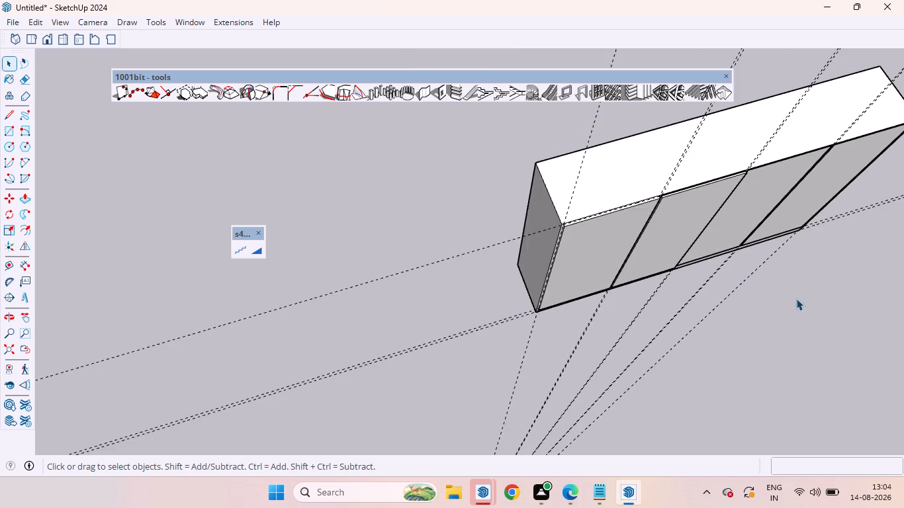
pyautogui.moveTo(800, 303); pyautogui.dragTo(665, 180, button='middle')
pyautogui.press('p')
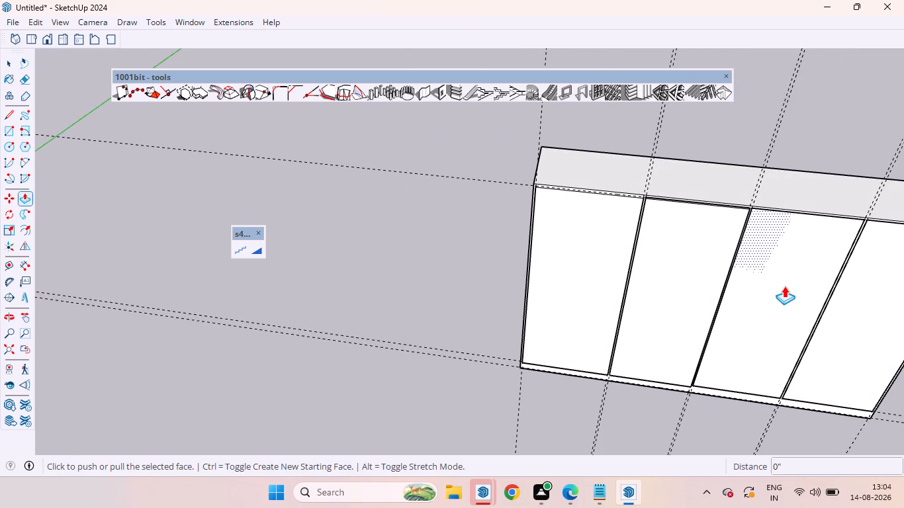
pyautogui.doubleClick(783, 285)
pyautogui.scroll(-13, 382, 294)
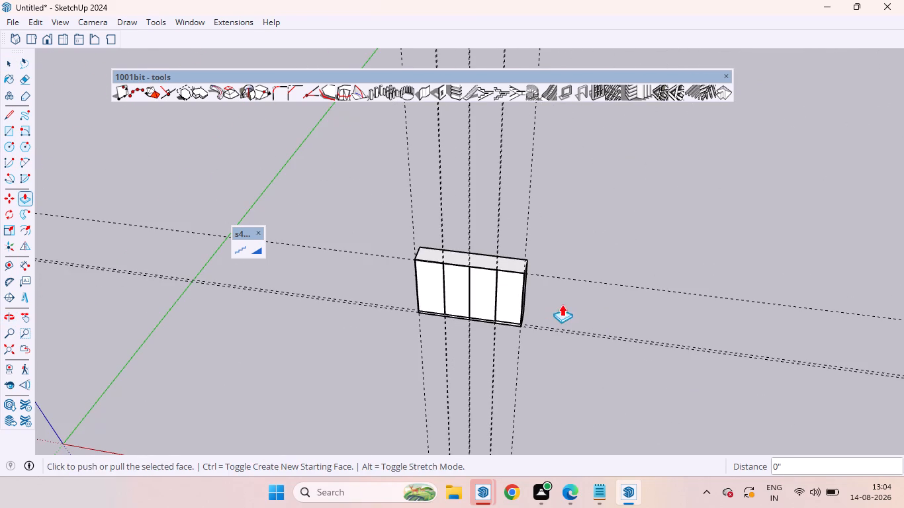
pyautogui.press('space')
# Push/Pull the fourth bay's face outward by the same repeated distance, then clear the selection.
pyautogui.scroll(13, 499, 282)
pyautogui.click(533, 309)
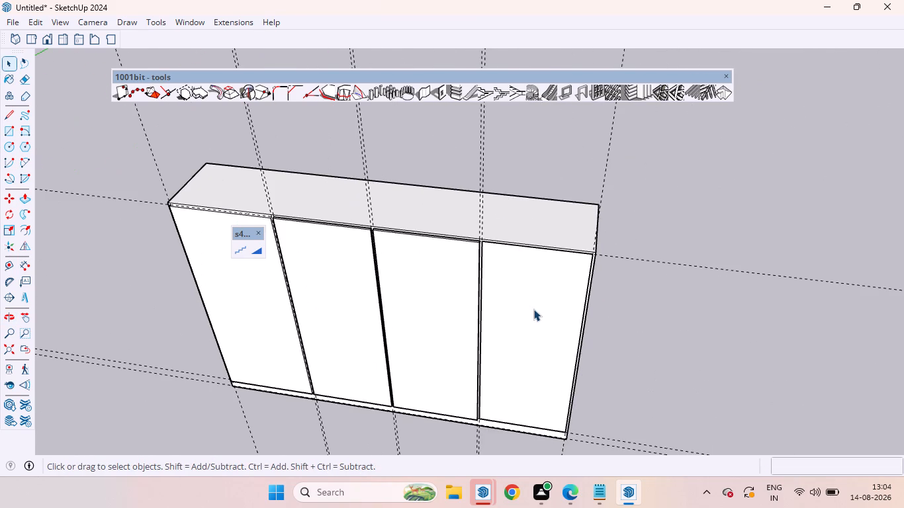
pyautogui.scroll(-7, 586, 275)
pyautogui.press('p')
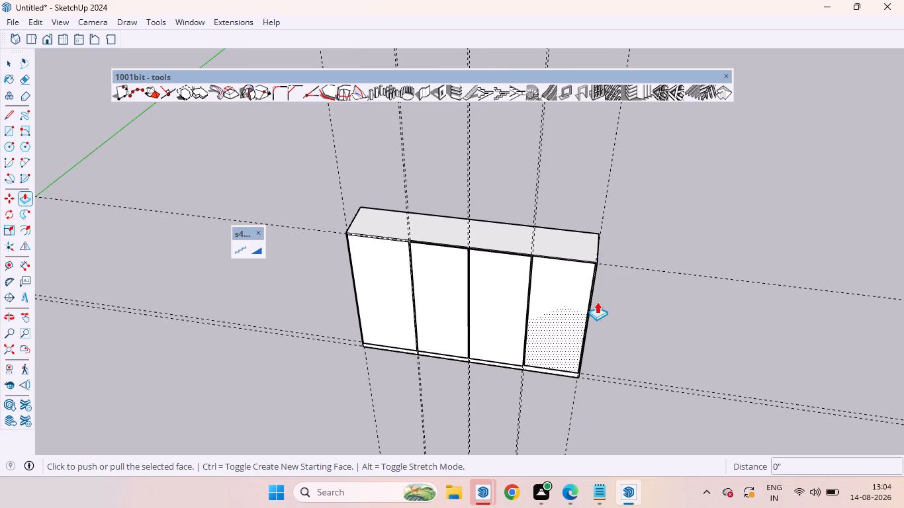
pyautogui.doubleClick(550, 320)
pyautogui.press('space')
pyautogui.click(654, 314)
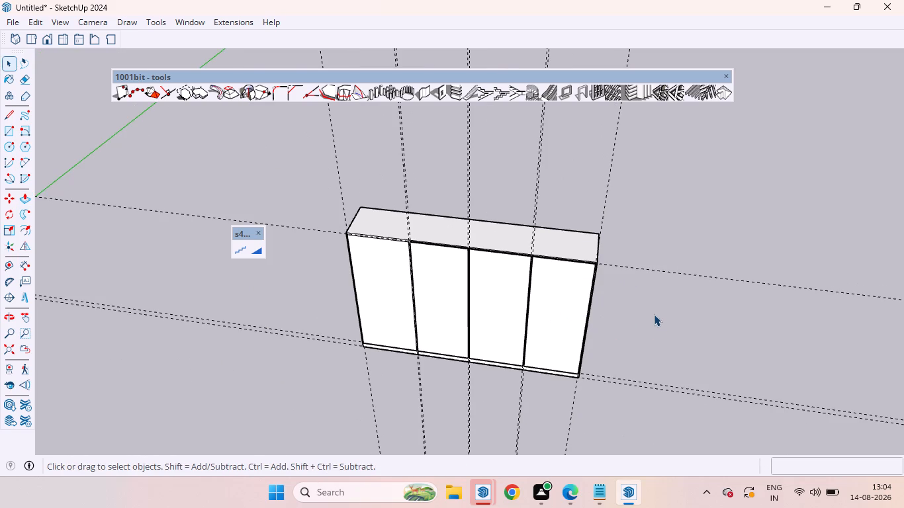
# Delete all the vertical guides running through the wardrobe's sides and dividers.
pyautogui.scroll(-5, 571, 239)
pyautogui.moveTo(496, 212); pyautogui.dragTo(533, 503, button='middle')
pyautogui.scroll(12, 545, 273)
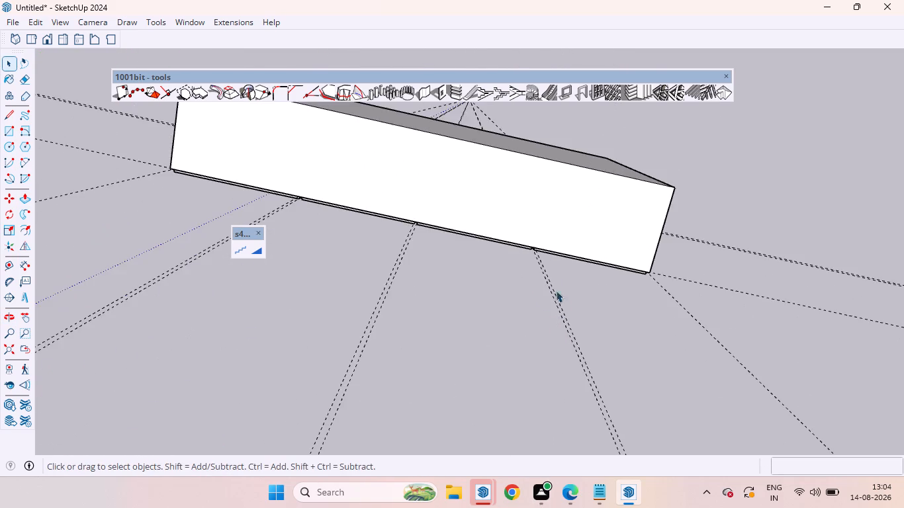
pyautogui.scroll(-17, 400, 211)
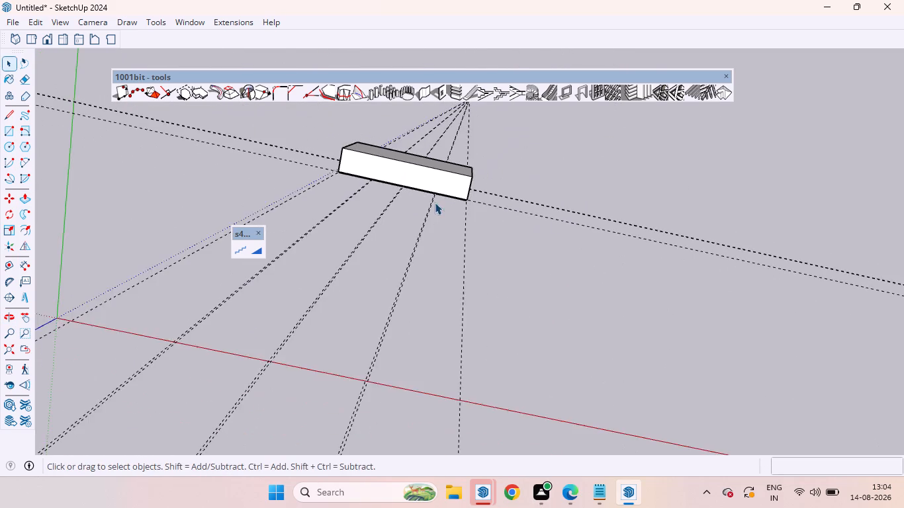
pyautogui.moveTo(473, 313); pyautogui.dragTo(483, 114, button='middle')
pyautogui.scroll(-1, 491, 106)
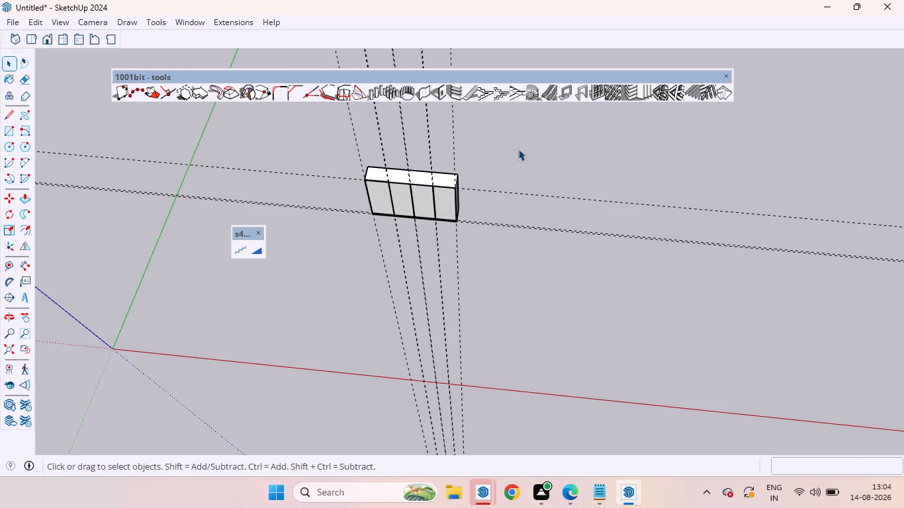
pyautogui.moveTo(518, 149); pyautogui.dragTo(276, 38)
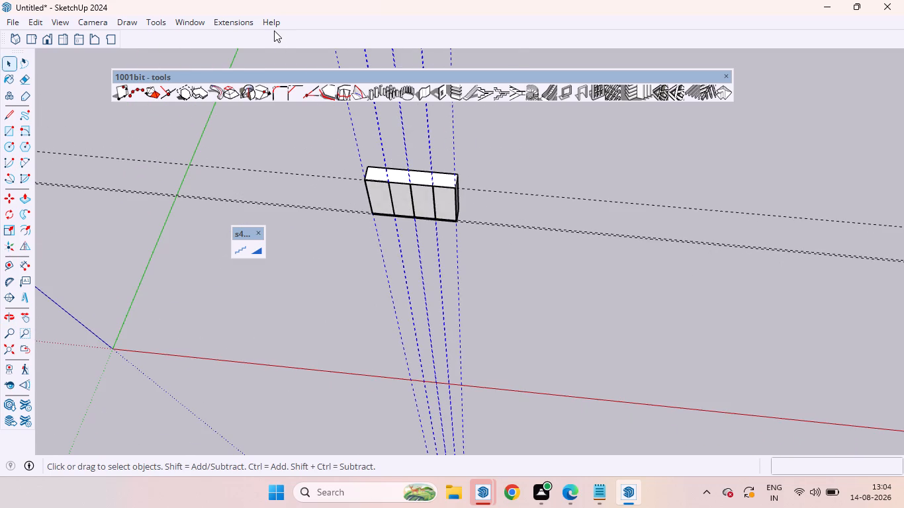
pyautogui.press('Delete')
# Delete the remaining horizontal guides along the wardrobe's upper and lower edges.
pyautogui.scroll(-8, 477, 62)
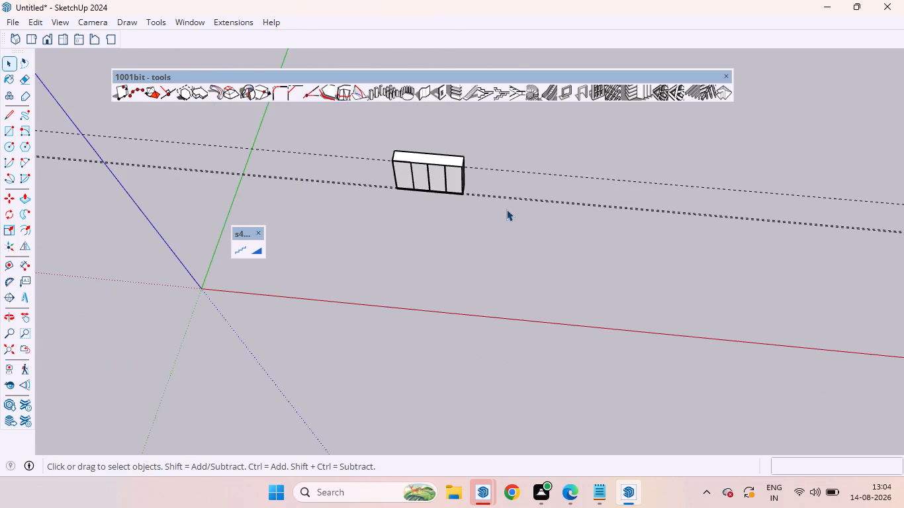
pyautogui.moveTo(506, 212); pyautogui.dragTo(500, 39, button='middle')
pyautogui.scroll(6, 505, 223)
pyautogui.moveTo(532, 268); pyautogui.dragTo(468, 60)
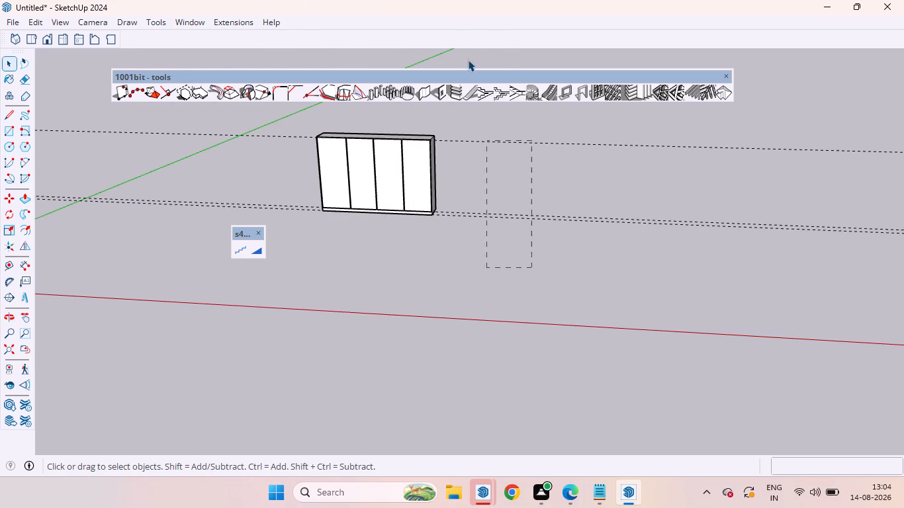
pyautogui.moveTo(468, 60); pyautogui.dragTo(463, 41)
pyautogui.press('Delete')
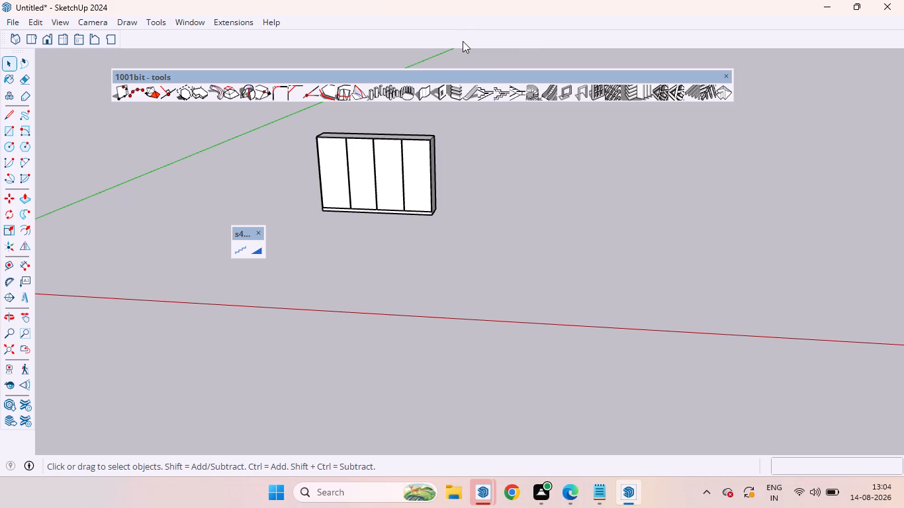
# Bring back the rest of the hidden house model by applying Isolate/Reveal to the wardrobe box group.
pyautogui.click(390, 181)
pyautogui.scroll(-2, 440, 205)
pyautogui.click(497, 232)
pyautogui.scroll(8, 396, 138)
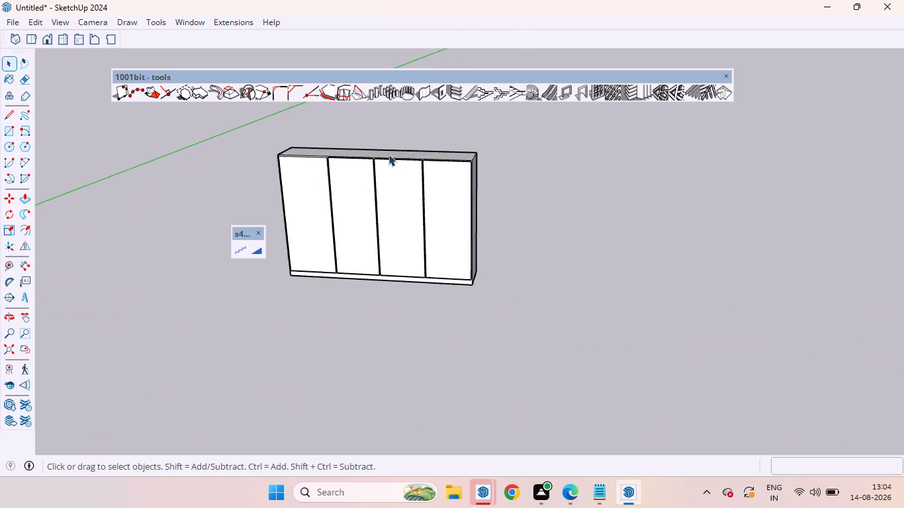
pyautogui.scroll(8, 388, 154)
pyautogui.rightClick(379, 153)
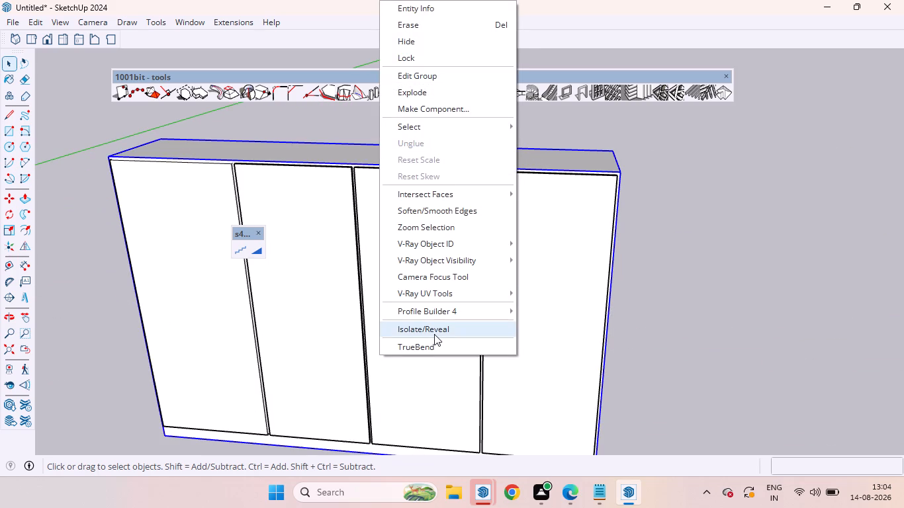
pyautogui.click(433, 325)
pyautogui.scroll(-8, 317, 470)
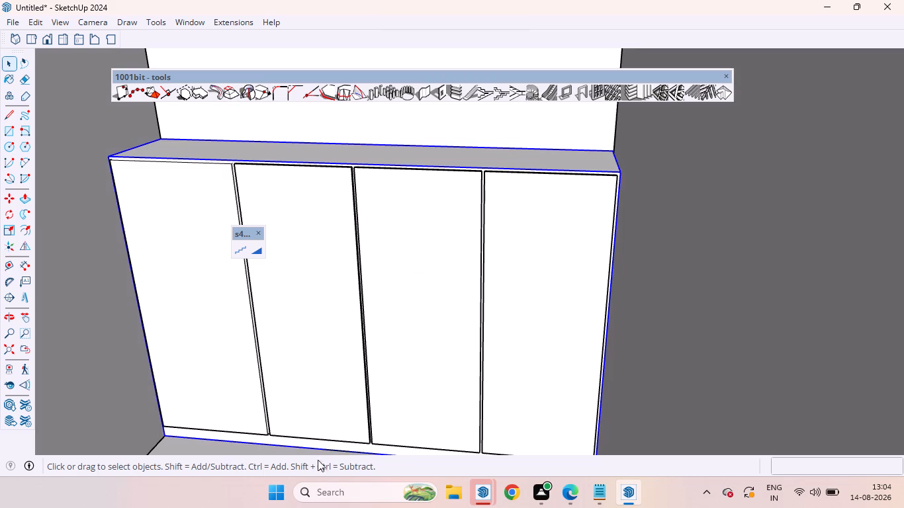
pyautogui.scroll(-14, 356, 166)
pyautogui.click(713, 153)
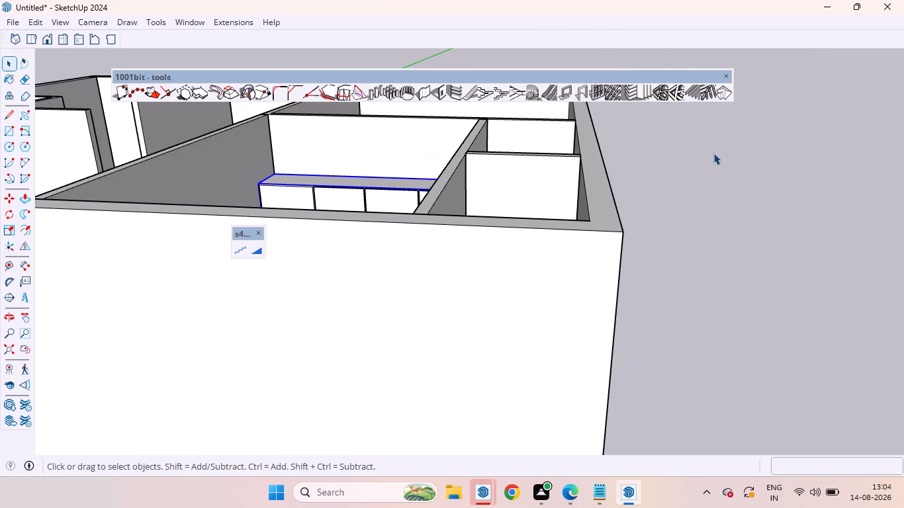
# Move the small floating s4 tool palette clear of the house model, beside the 1001bit tools.
pyautogui.scroll(-19, 340, 213)
pyautogui.moveTo(334, 259); pyautogui.dragTo(563, 302, button='middle')
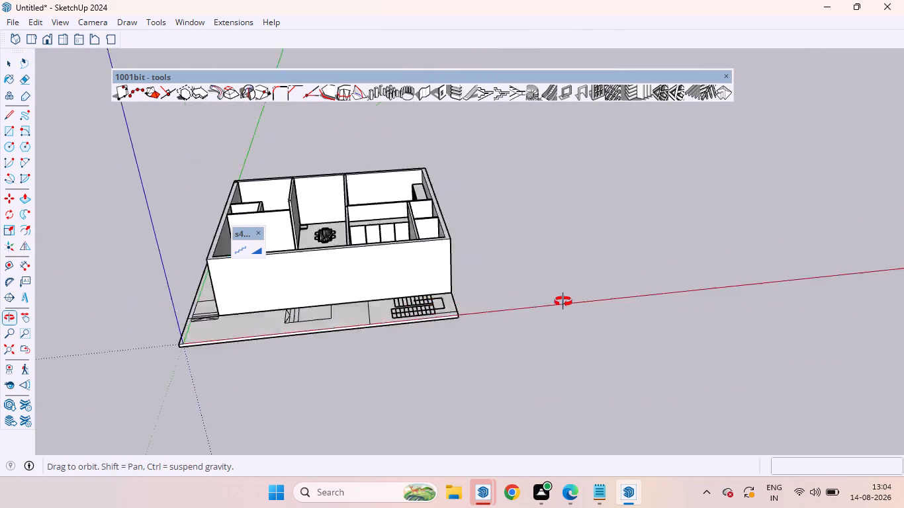
pyautogui.moveTo(563, 302); pyautogui.dragTo(593, 300, button='middle')
pyautogui.moveTo(242, 229); pyautogui.dragTo(44, 52)
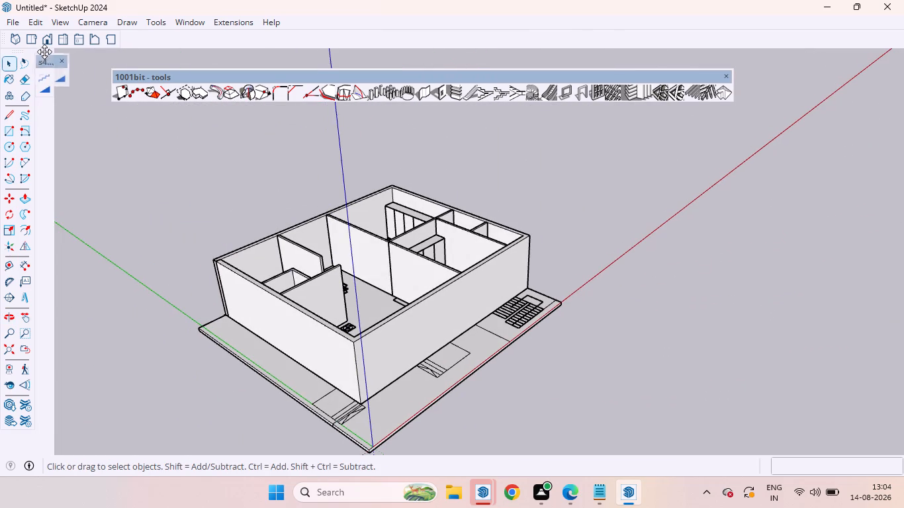
pyautogui.moveTo(44, 52); pyautogui.dragTo(83, 54)
# Examine the whole house model from several angles, checking the wardrobes inside the rooms.
pyautogui.scroll(-1, 447, 210)
pyautogui.scroll(4, 453, 235)
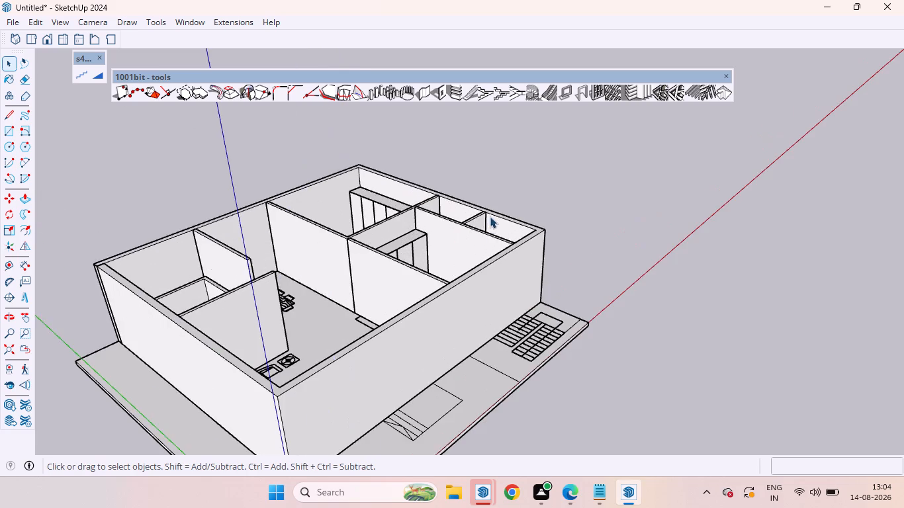
pyautogui.scroll(-7, 494, 192)
pyautogui.moveTo(500, 222); pyautogui.dragTo(268, 228, button='middle')
pyautogui.scroll(5, 321, 275)
pyautogui.scroll(-6, 320, 277)
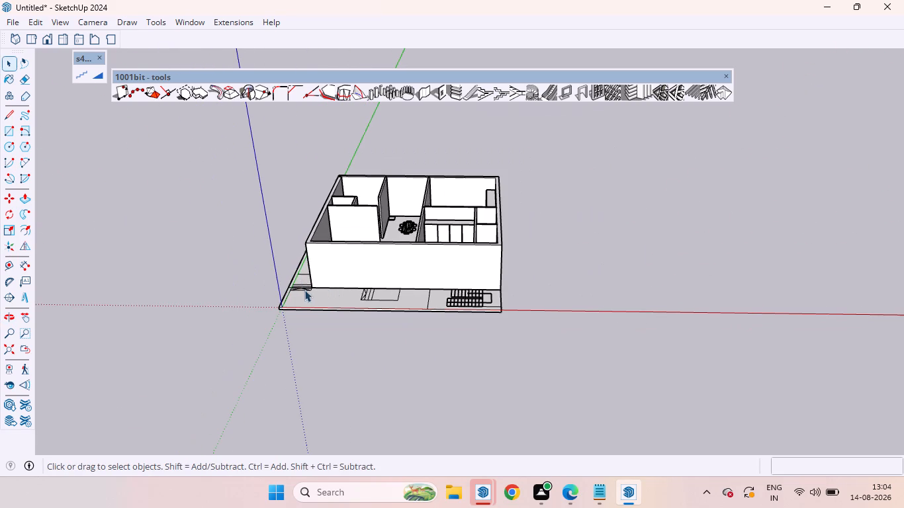
pyautogui.scroll(4, 310, 302)
pyautogui.scroll(-5, 314, 306)
pyautogui.moveTo(280, 316); pyautogui.dragTo(382, 390, button='middle')
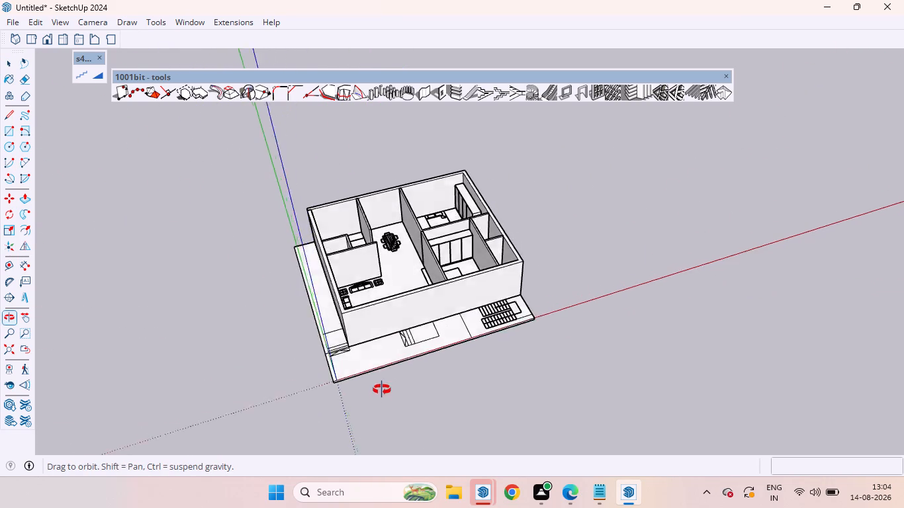
pyautogui.moveTo(382, 390); pyautogui.dragTo(391, 373, button='middle')
pyautogui.scroll(5, 471, 216)
pyautogui.scroll(-2, 471, 271)
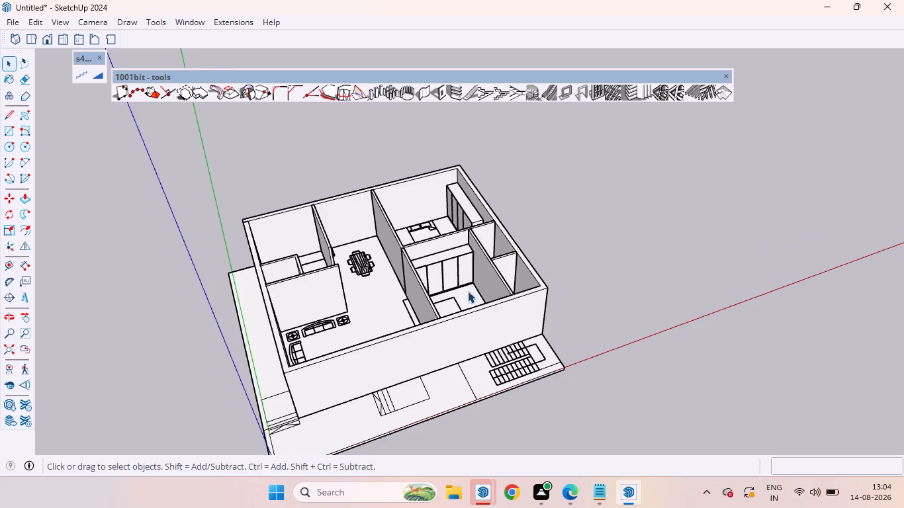
pyautogui.moveTo(468, 292); pyautogui.dragTo(424, 259, button='middle')
pyautogui.scroll(1, 424, 257)
pyautogui.scroll(-1, 424, 257)
pyautogui.scroll(8, 424, 257)
pyautogui.scroll(-12, 424, 257)
pyautogui.scroll(5, 316, 304)
pyautogui.scroll(-6, 312, 310)
pyautogui.scroll(3, 298, 300)
pyautogui.scroll(-5, 300, 288)
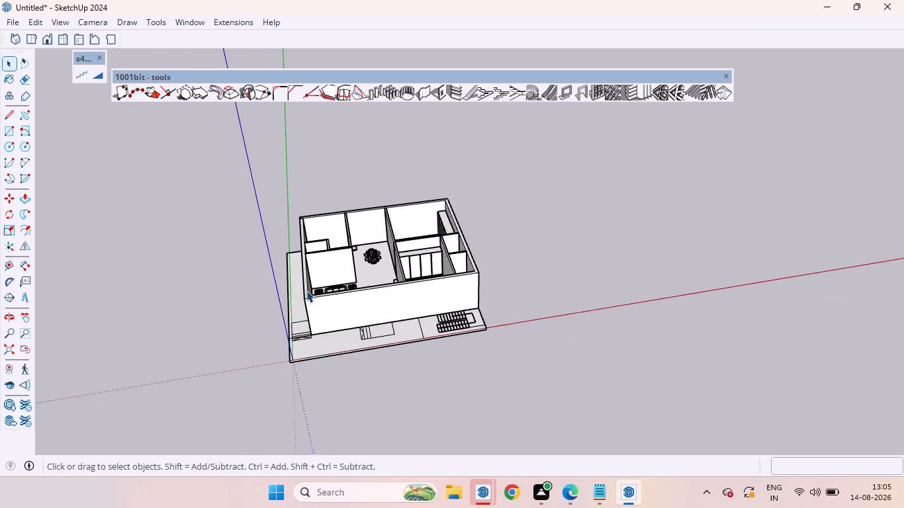
pyautogui.scroll(-6, 316, 308)
pyautogui.scroll(13, 408, 310)
pyautogui.scroll(-6, 334, 273)
pyautogui.moveTo(232, 282); pyautogui.dragTo(289, 317, button='middle')
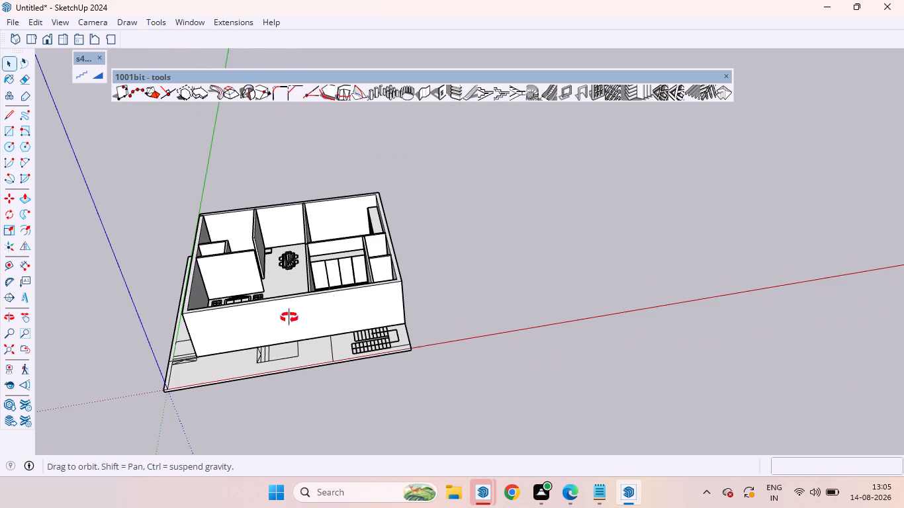
pyautogui.moveTo(289, 317); pyautogui.dragTo(362, 287, button='middle')
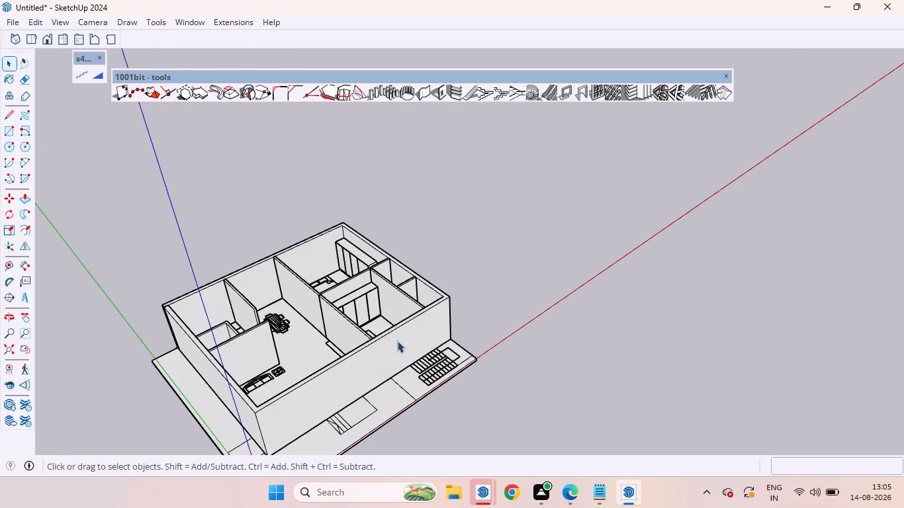
# Examine the whole house model from several angles, looking over its rooms, front wall and entrance steps.
pyautogui.scroll(-5, 272, 333)
pyautogui.scroll(6, 353, 358)
pyautogui.scroll(-6, 278, 347)
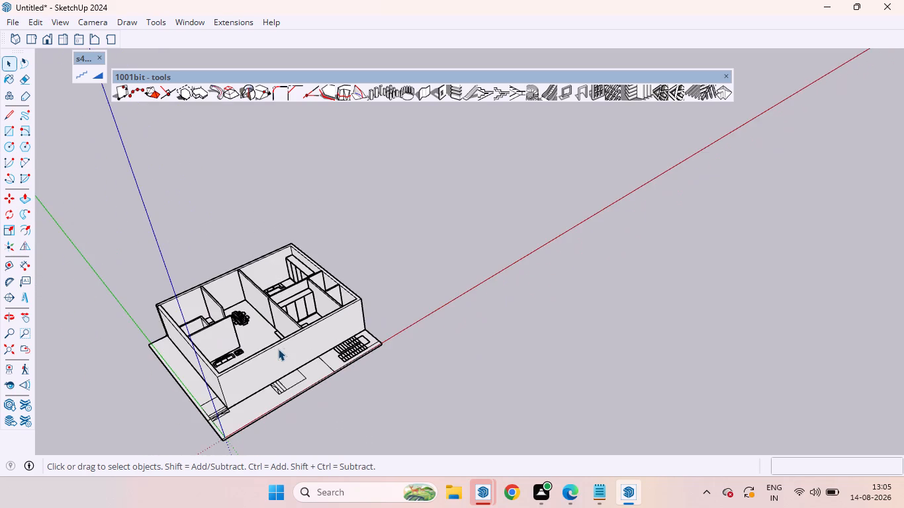
pyautogui.moveTo(268, 357); pyautogui.dragTo(195, 410, button='middle')
pyautogui.scroll(6, 270, 319)
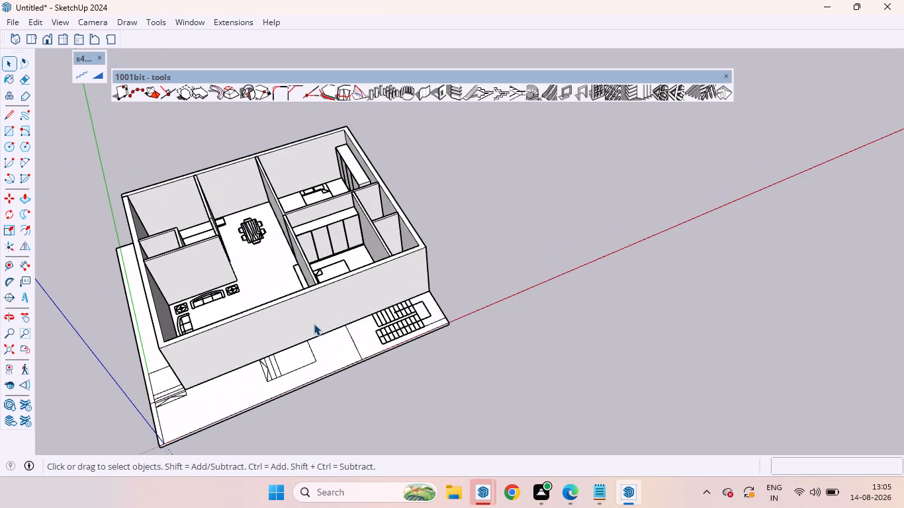
pyautogui.scroll(-4, 314, 323)
pyautogui.scroll(1, 314, 323)
pyautogui.scroll(-1, 314, 323)
pyautogui.moveTo(293, 343); pyautogui.dragTo(244, 282, button='middle')
pyautogui.scroll(1, 245, 276)
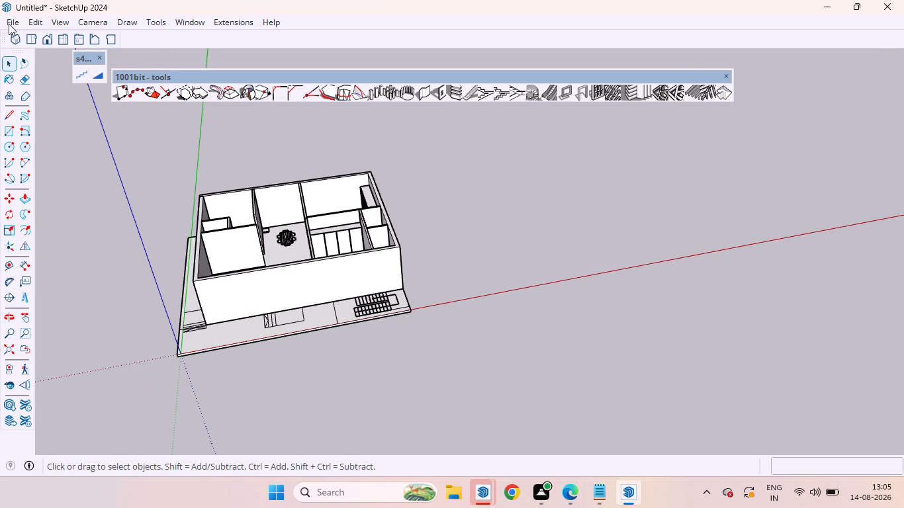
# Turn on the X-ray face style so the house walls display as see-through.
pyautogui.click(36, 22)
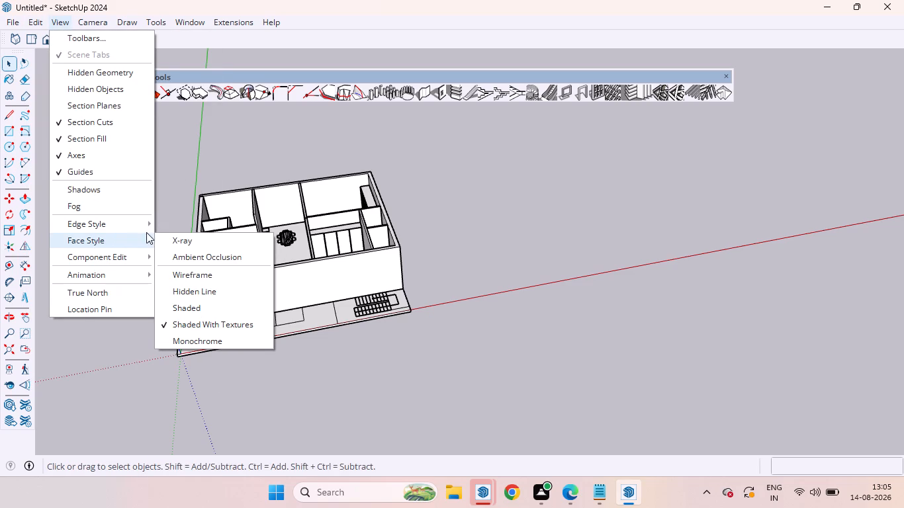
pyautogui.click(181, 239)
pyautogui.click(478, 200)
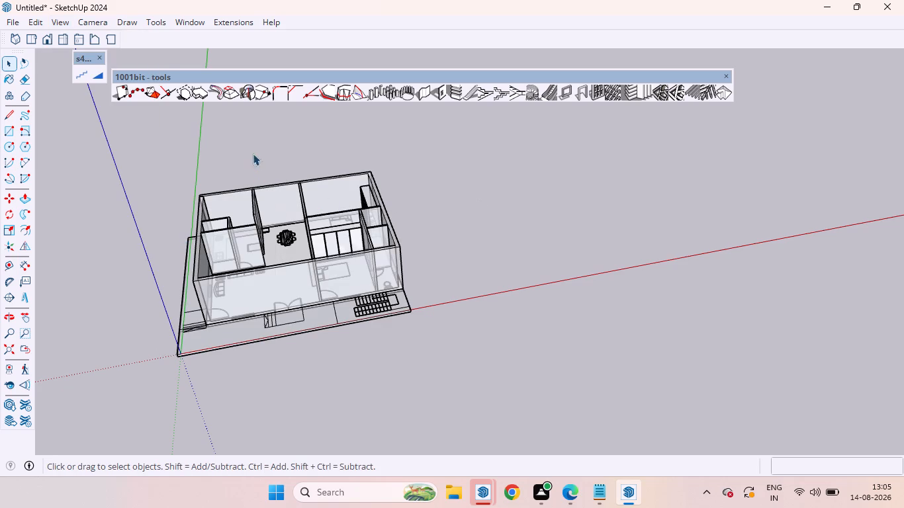
# Examine the door and window symbols along the front wall, closing in on the window beside the double entrance door.
pyautogui.scroll(-6, 253, 153)
pyautogui.moveTo(256, 153); pyautogui.dragTo(289, 375, button='middle')
pyautogui.scroll(9, 273, 230)
pyautogui.scroll(-8, 154, 246)
pyautogui.scroll(-7, 357, 238)
pyautogui.moveTo(155, 300); pyautogui.dragTo(213, 17, button='middle')
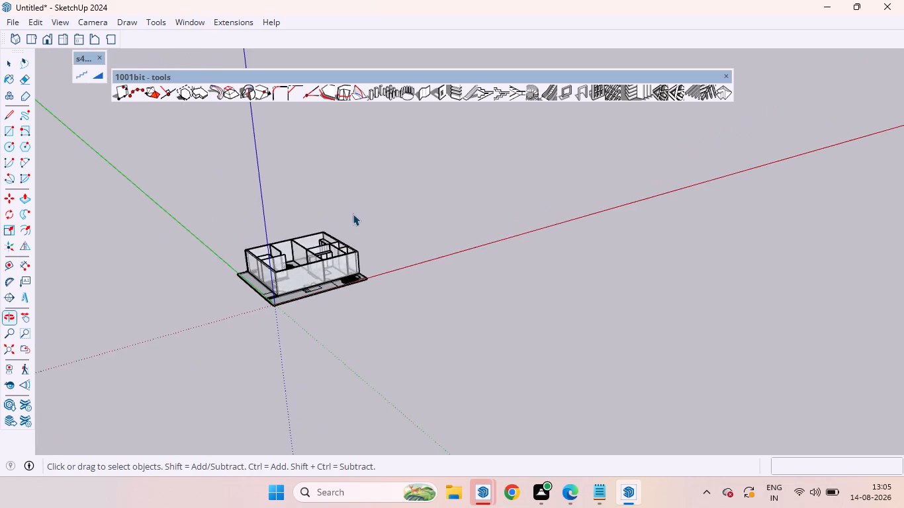
pyautogui.scroll(11, 367, 230)
pyautogui.scroll(-6, 381, 189)
pyautogui.moveTo(392, 243); pyautogui.dragTo(205, 349, button='middle')
pyautogui.scroll(17, 280, 262)
pyautogui.scroll(5, 275, 225)
pyautogui.moveTo(215, 226); pyautogui.dragTo(230, 277, button='middle')
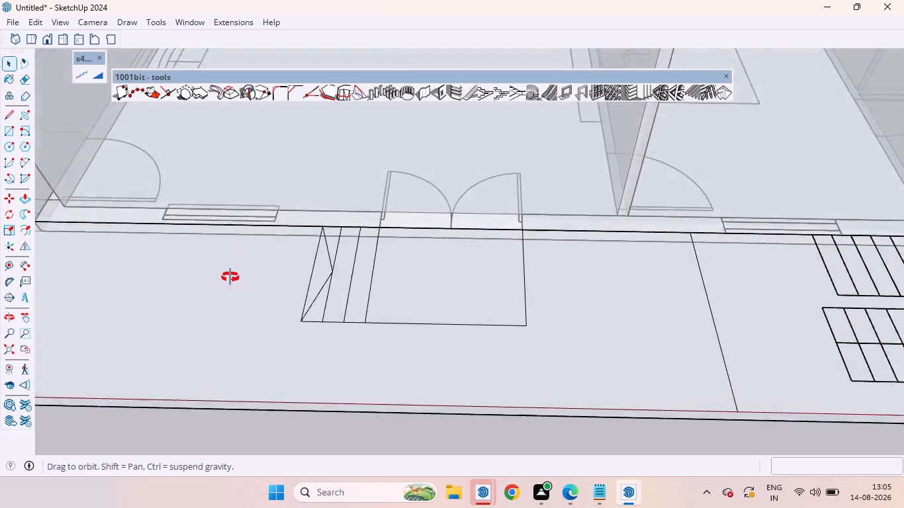
pyautogui.moveTo(230, 277); pyautogui.dragTo(239, 460, button='middle')
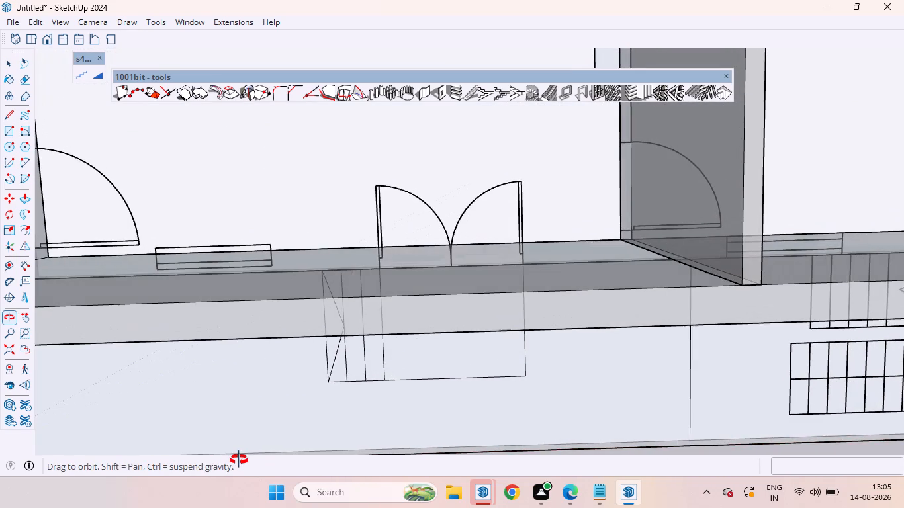
pyautogui.moveTo(239, 460); pyautogui.dragTo(236, 392, button='middle')
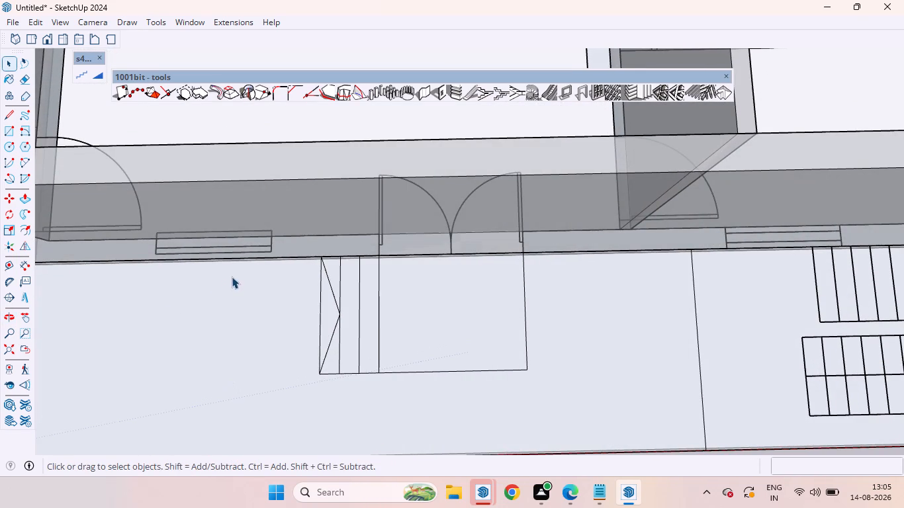
pyautogui.scroll(4, 239, 274)
pyautogui.scroll(-5, 242, 271)
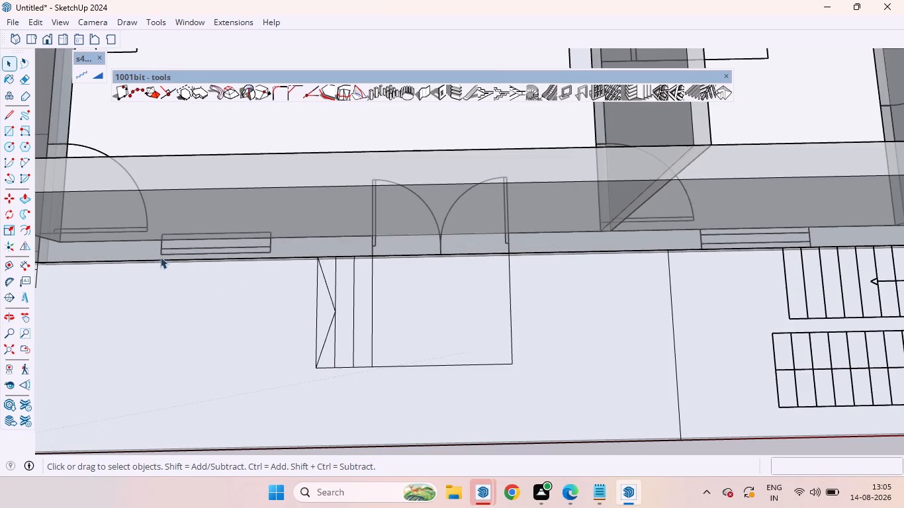
pyautogui.scroll(4, 151, 257)
pyautogui.scroll(-6, 252, 261)
pyautogui.scroll(-2, 192, 288)
pyautogui.scroll(1, 203, 302)
pyautogui.scroll(-2, 210, 314)
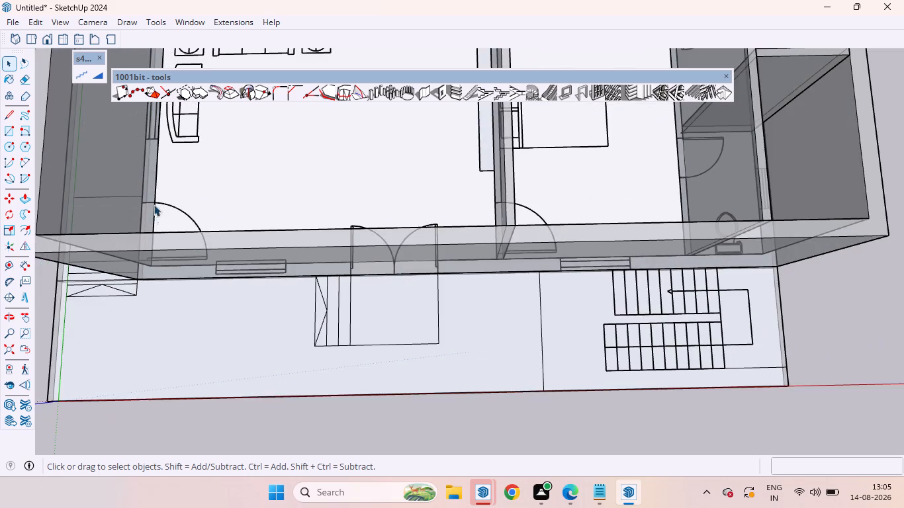
pyautogui.scroll(-5, 171, 199)
pyautogui.scroll(5, 167, 147)
pyautogui.scroll(-5, 238, 183)
pyautogui.moveTo(272, 240); pyautogui.dragTo(304, 384, button='middle')
pyautogui.scroll(16, 220, 211)
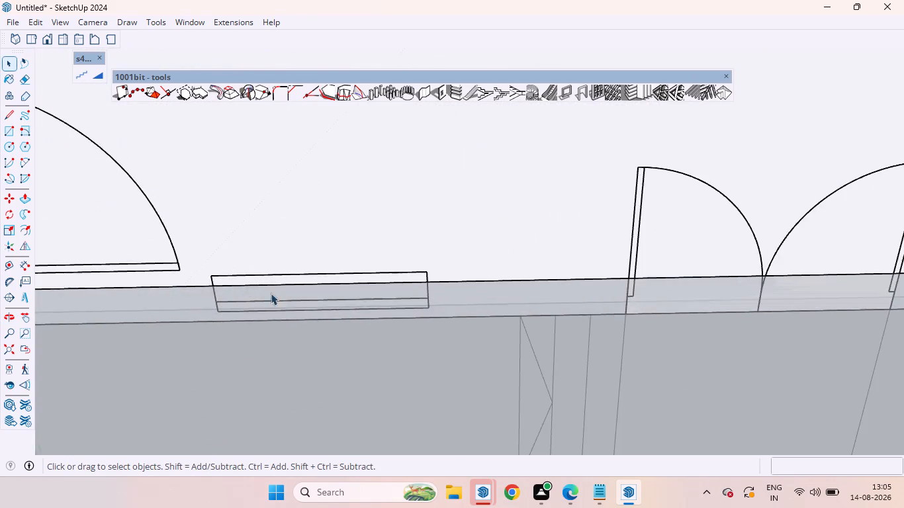
pyautogui.scroll(-6, 251, 268)
pyautogui.scroll(-7, 177, 198)
pyautogui.scroll(-5, 230, 212)
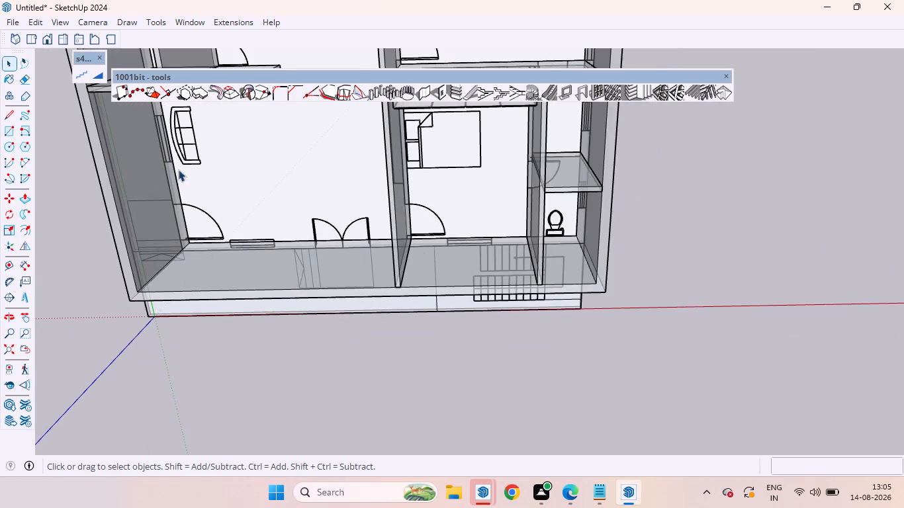
pyautogui.scroll(-6, 224, 177)
pyautogui.scroll(-6, 256, 226)
pyautogui.moveTo(244, 266); pyautogui.dragTo(246, 92, button='middle')
pyautogui.scroll(4, 244, 266)
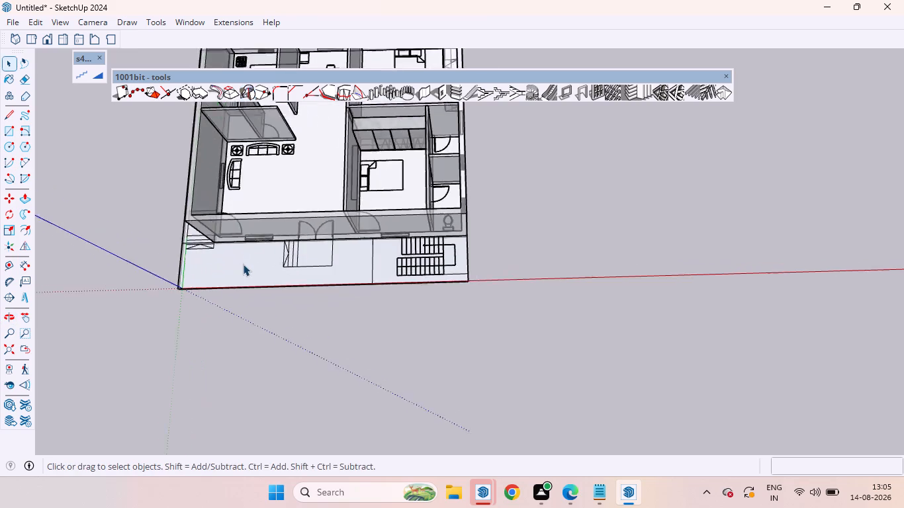
pyautogui.scroll(13, 243, 264)
pyautogui.moveTo(248, 251); pyautogui.dragTo(251, 133, button='middle')
pyautogui.scroll(2, 257, 187)
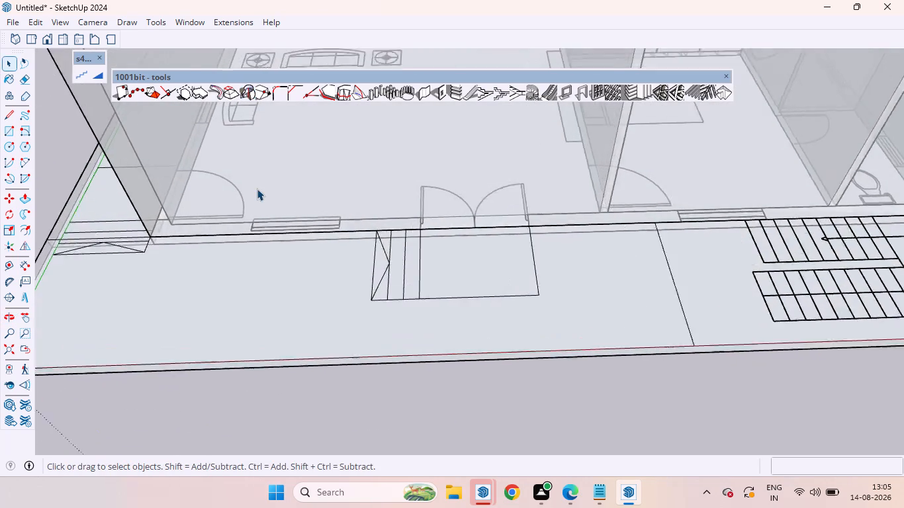
pyautogui.scroll(3, 257, 189)
pyautogui.moveTo(268, 236); pyautogui.dragTo(277, 294, button='middle')
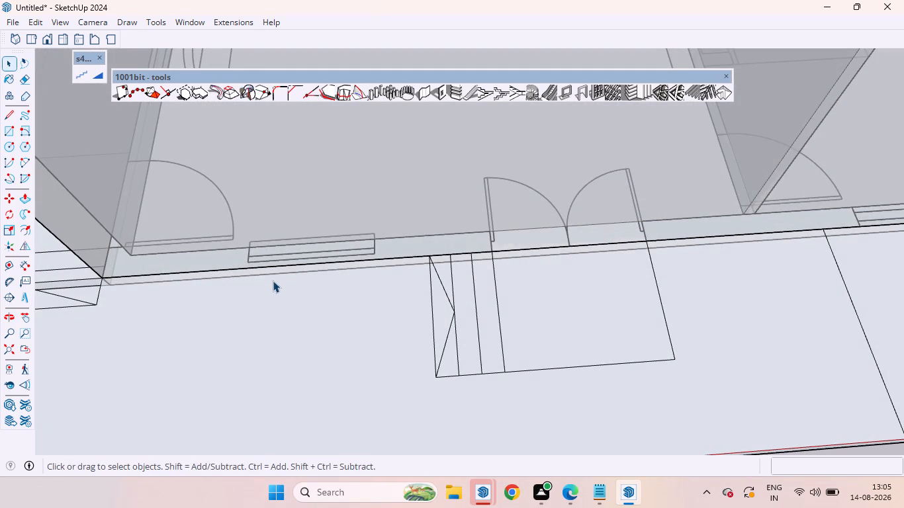
# Measure the width of the living-room window symbol in the front wall with the Dimension tool.
pyautogui.press('d')
pyautogui.scroll(4, 256, 270)
pyautogui.click(246, 255)
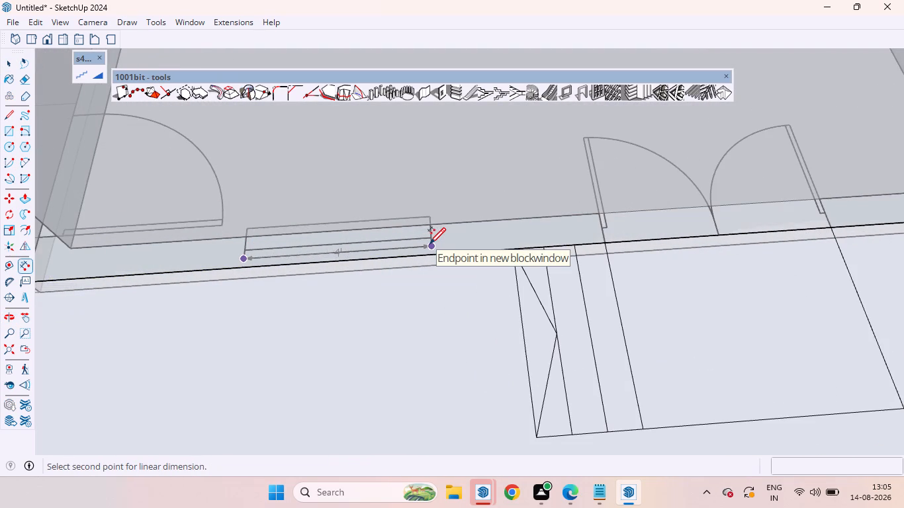
pyautogui.press('space')
# Start a 1001bit wall opening for the front living-room window, 4' wide and 4' high.
pyautogui.scroll(-14, 285, 318)
pyautogui.scroll(1, 307, 337)
pyautogui.scroll(-1, 307, 337)
pyautogui.moveTo(307, 337); pyautogui.dragTo(292, 233, button='middle')
pyautogui.scroll(4, 289, 245)
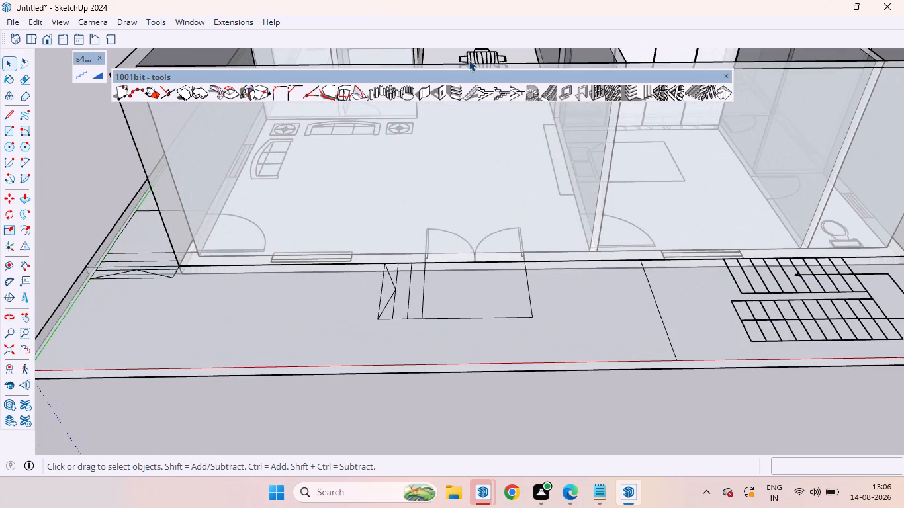
pyautogui.click(443, 99)
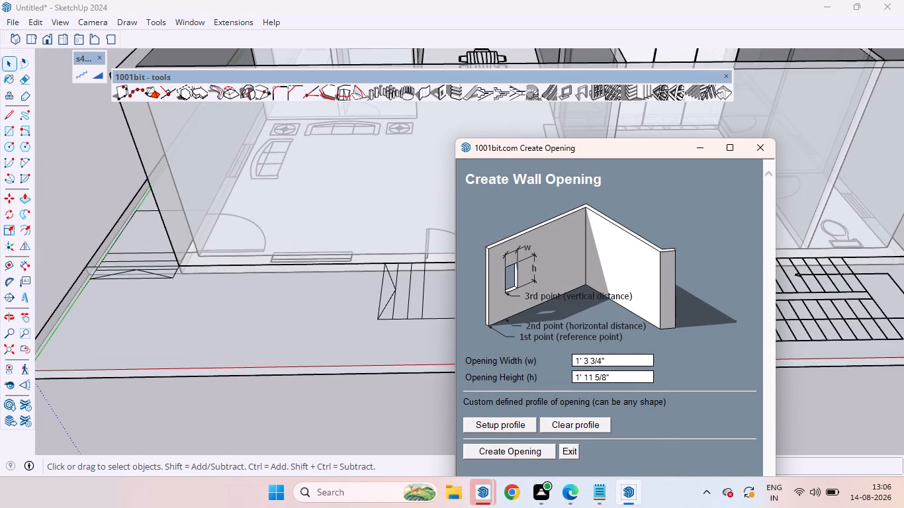
pyautogui.moveTo(606, 361); pyautogui.dragTo(525, 375)
pyautogui.press('BackSpace')
pyautogui.press('4')
pyautogui.press("'")
pyautogui.click(618, 378)
pyautogui.press('BackSpace')
pyautogui.press('4')
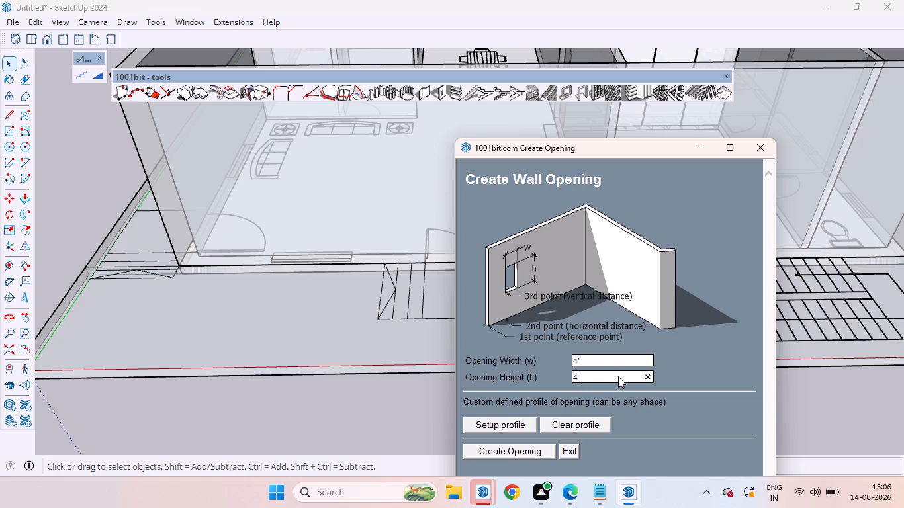
pyautogui.press("'")
pyautogui.click(520, 459)
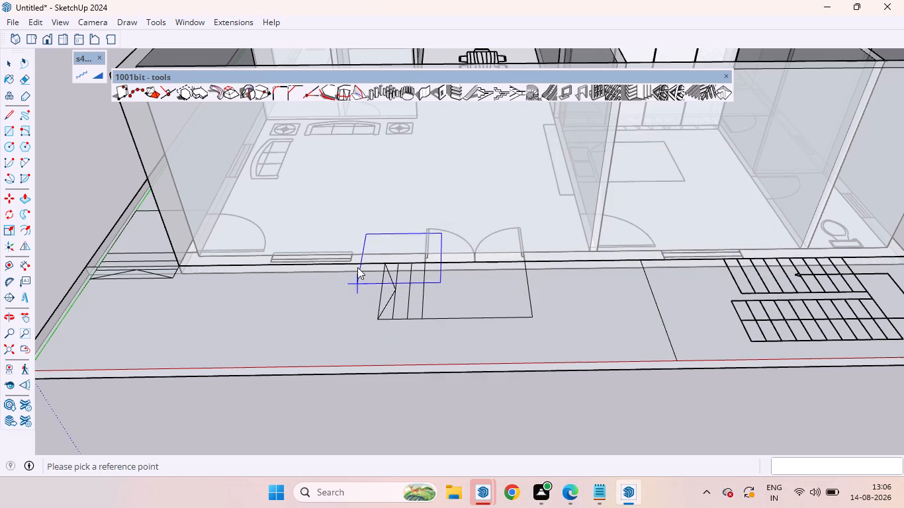
# Turn off the X-ray face style with the house's front wall in view for placing the opening.
pyautogui.scroll(-5, 185, 301)
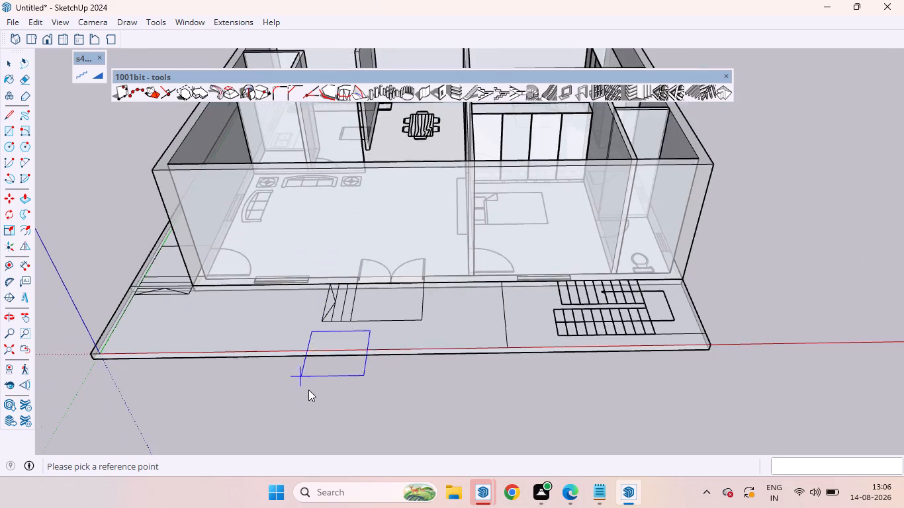
pyautogui.moveTo(304, 381); pyautogui.dragTo(281, 269, button='middle')
pyautogui.scroll(12, 200, 42)
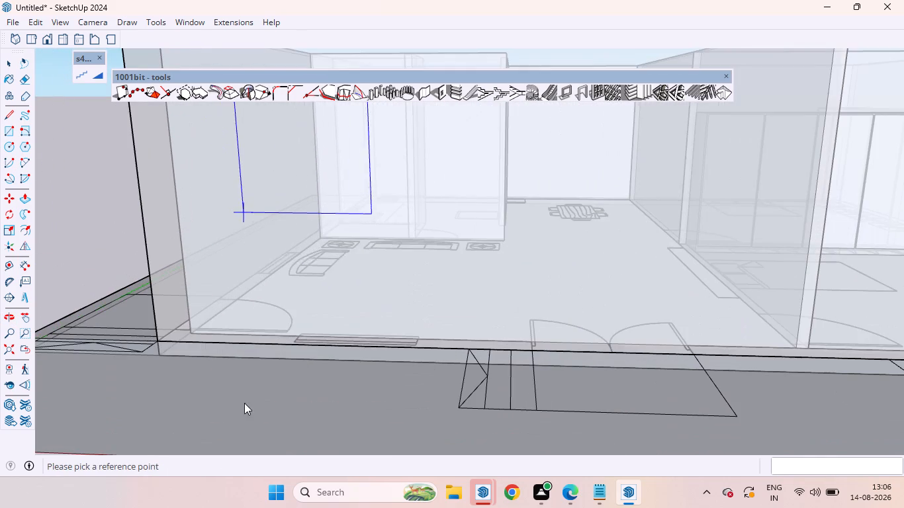
pyautogui.scroll(-7, 187, 378)
pyautogui.moveTo(267, 382); pyautogui.dragTo(516, 280, button='middle')
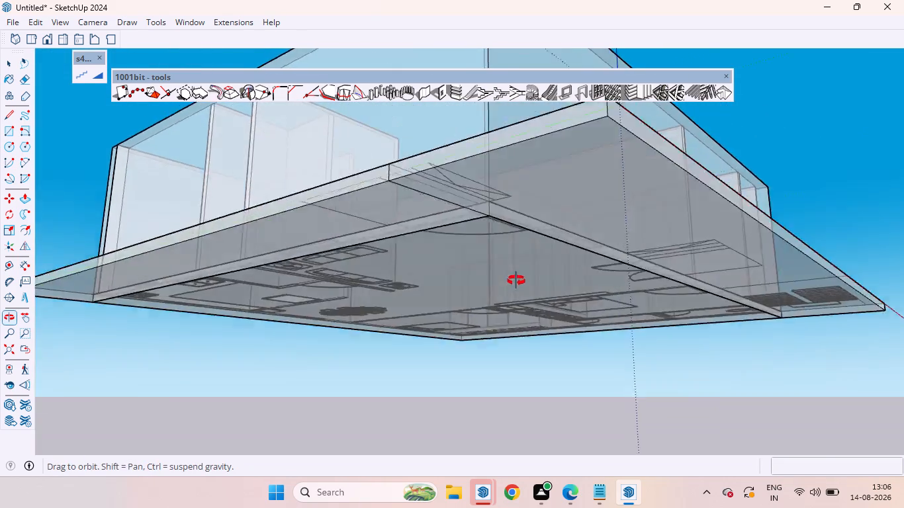
pyautogui.moveTo(516, 280); pyautogui.dragTo(357, 321, button='middle')
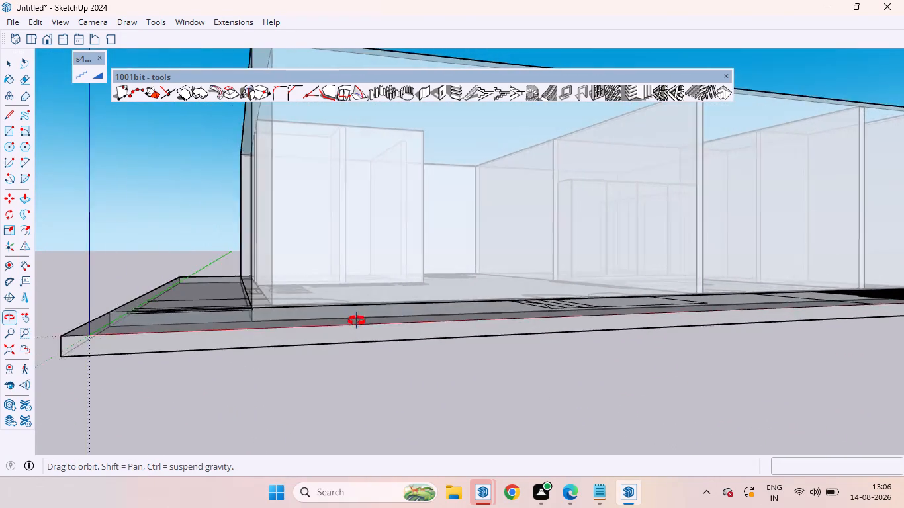
pyautogui.moveTo(357, 321); pyautogui.dragTo(296, 347, button='middle')
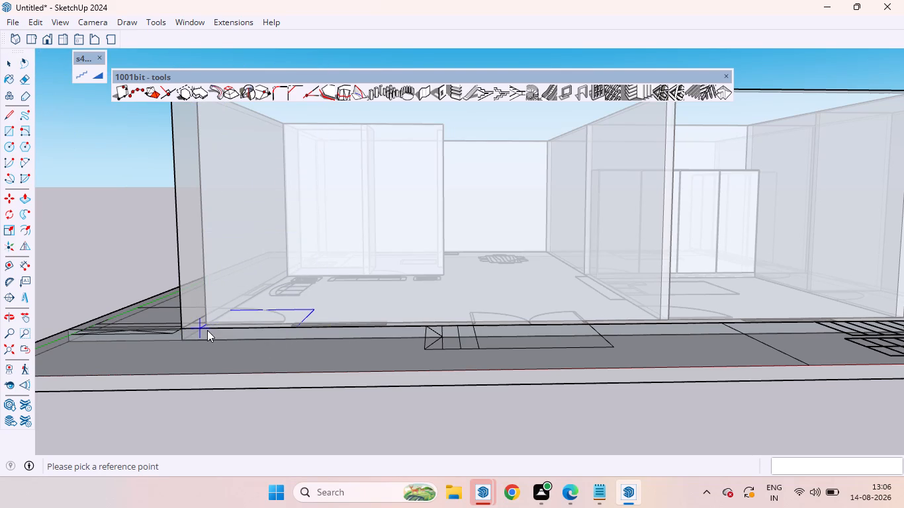
pyautogui.moveTo(207, 326); pyautogui.dragTo(216, 430, button='middle')
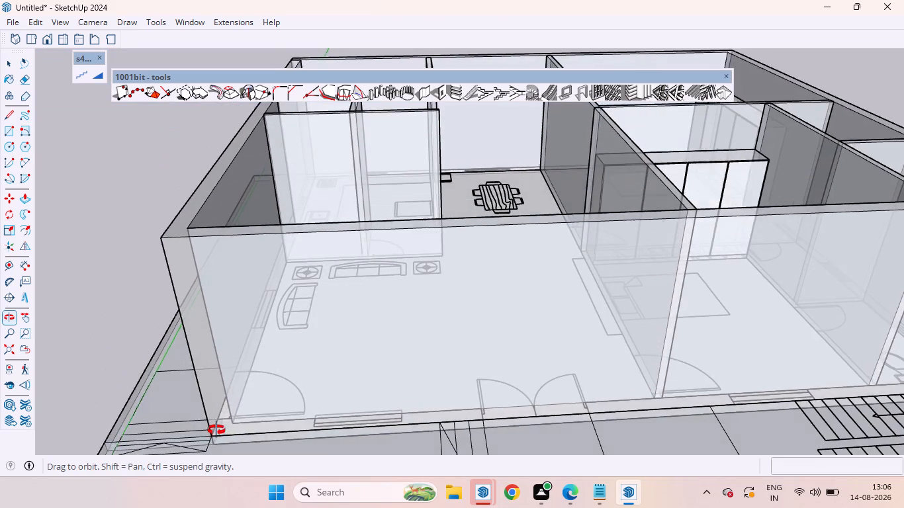
pyautogui.moveTo(216, 430); pyautogui.dragTo(214, 423, button='middle')
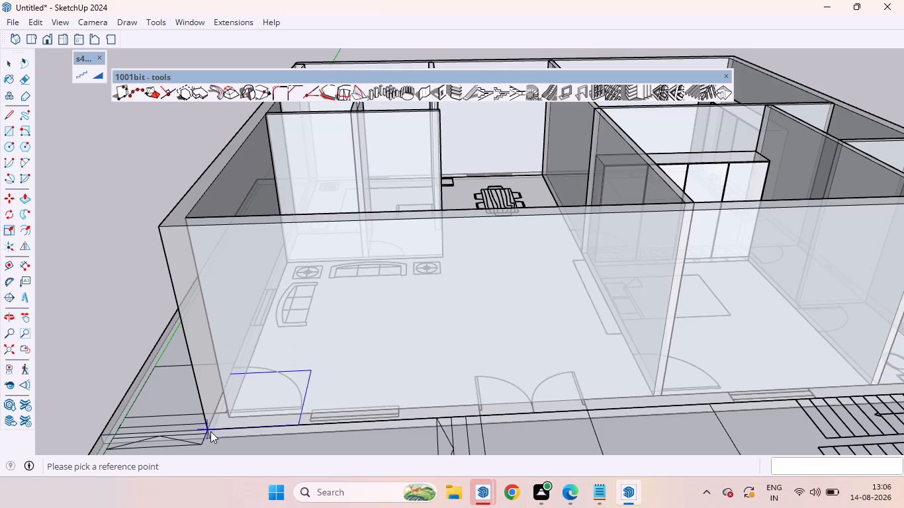
pyautogui.scroll(-6, 362, 386)
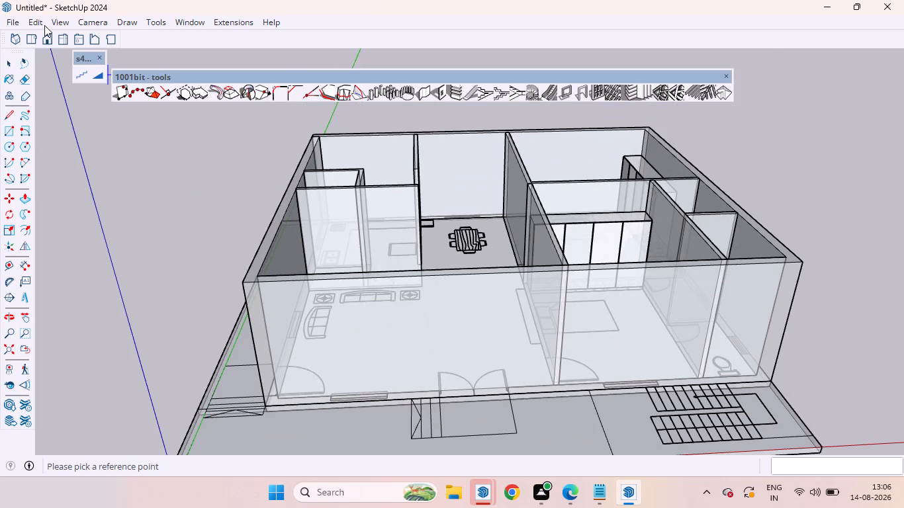
pyautogui.click(49, 25)
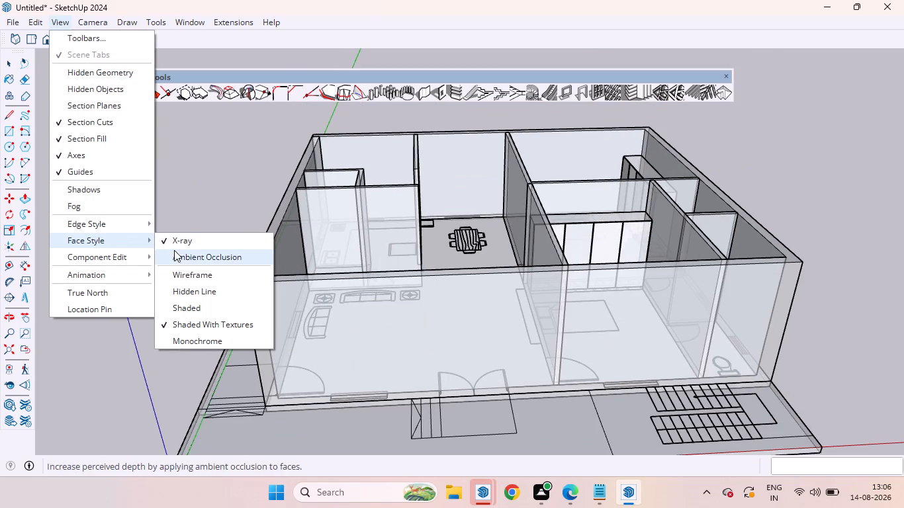
pyautogui.click(180, 243)
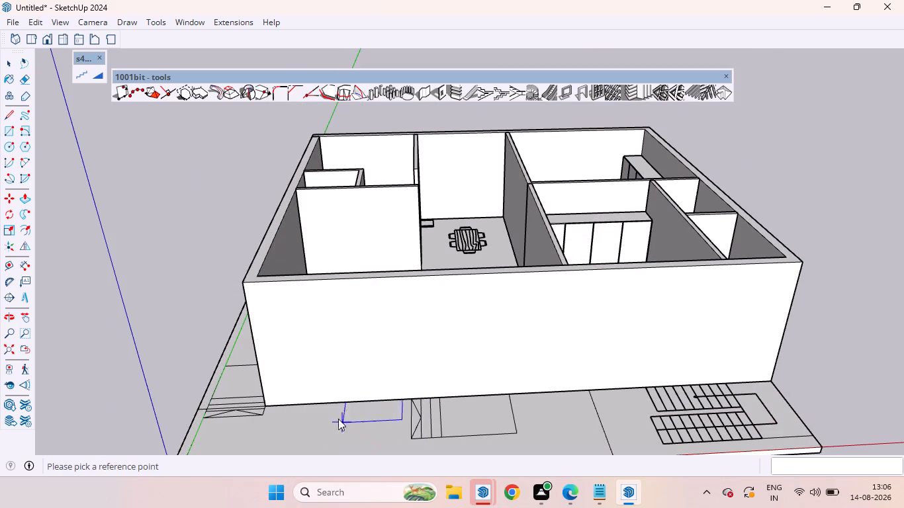
# Turn X-ray back on and place the 4' by 4' opening over the front living-room window symbol, 3' above the wall base.
pyautogui.click(281, 404)
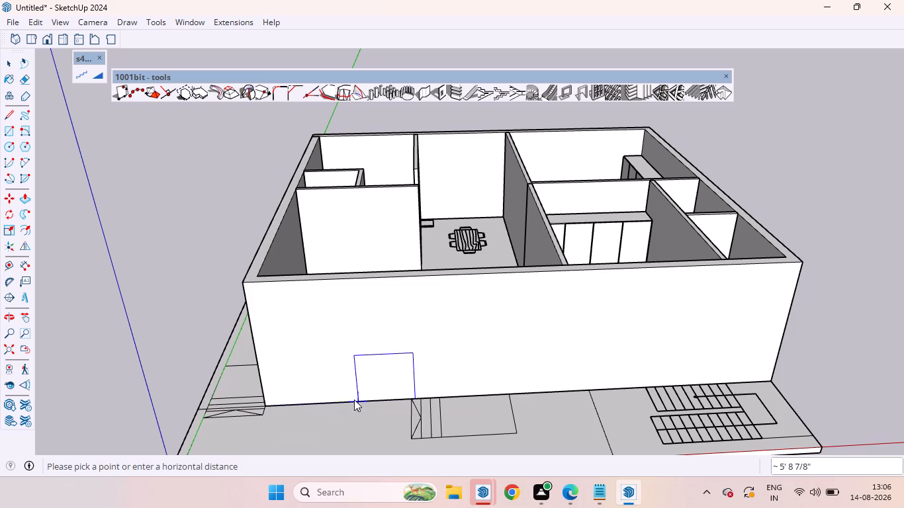
pyautogui.click(52, 25)
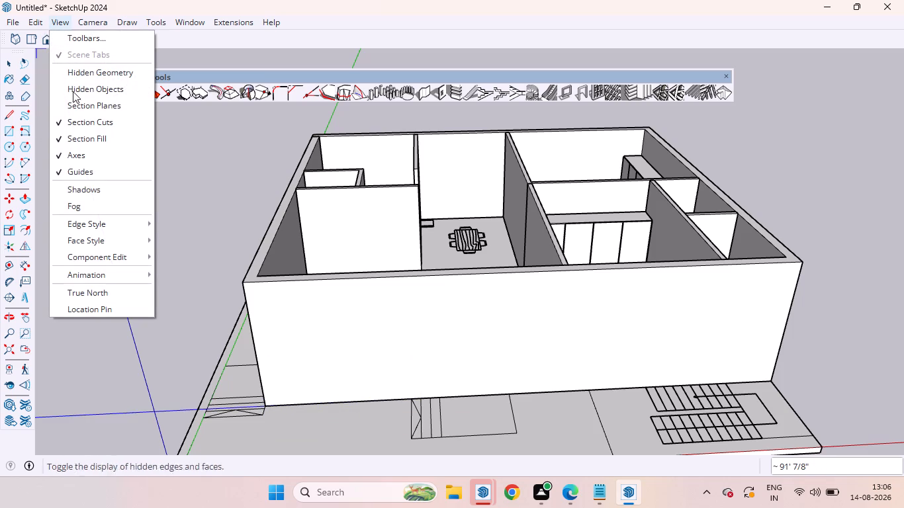
pyautogui.click(187, 244)
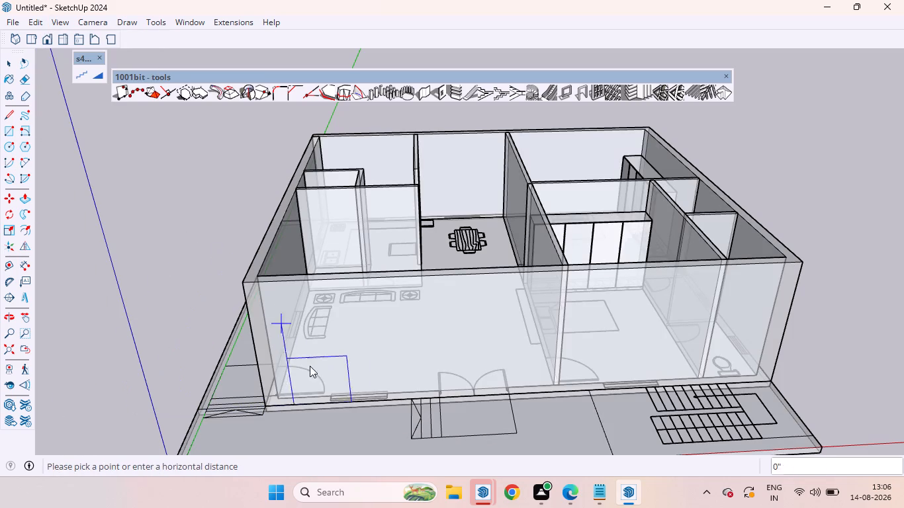
pyautogui.click(332, 404)
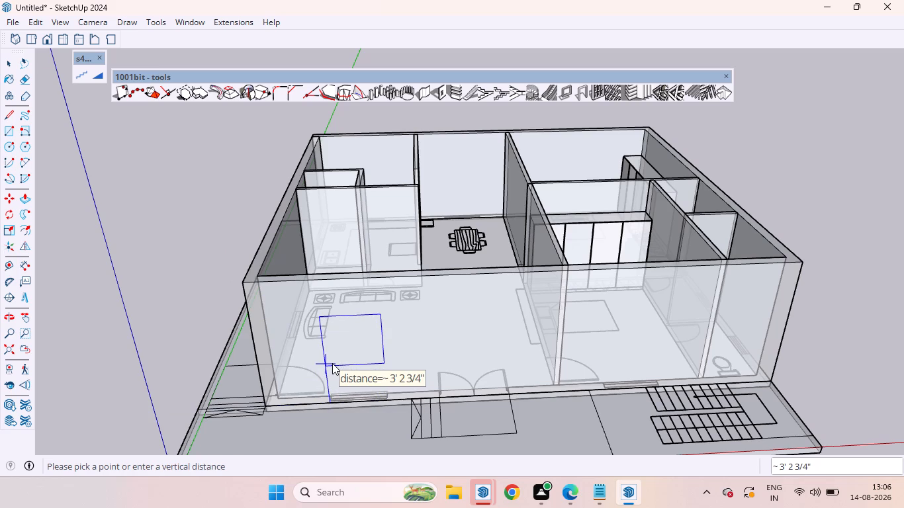
pyautogui.press('3')
pyautogui.press("'")
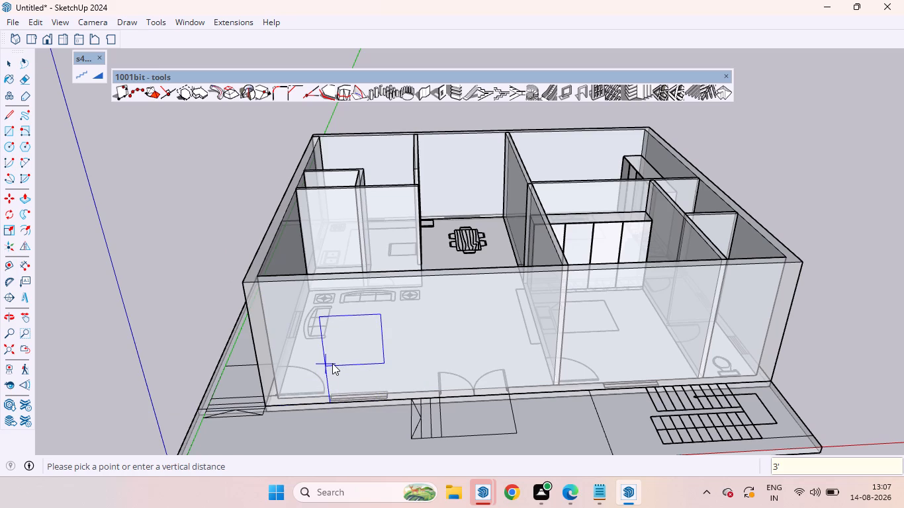
pyautogui.press('Return')
pyautogui.press('space')
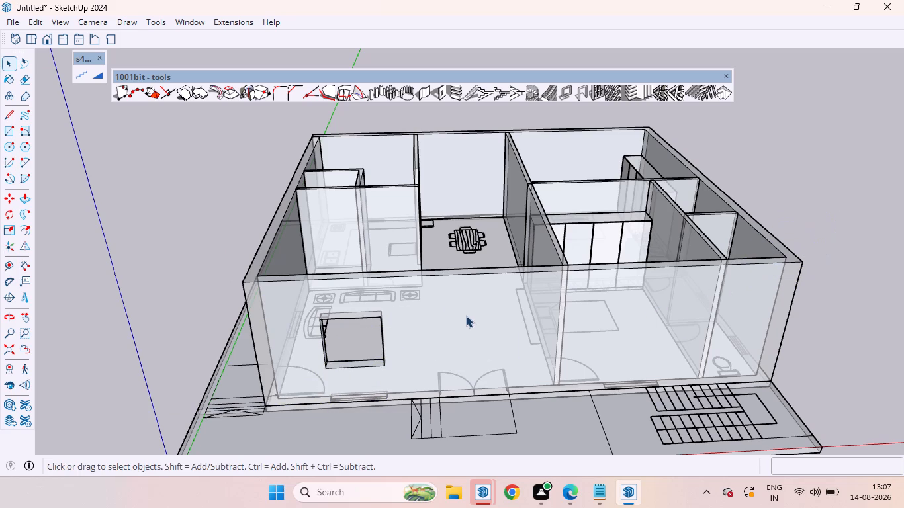
# Examine the living-room window opening in the front wall from a low outside view and from above.
pyautogui.scroll(-6, 322, 302)
pyautogui.moveTo(390, 315); pyautogui.dragTo(349, 177, button='middle')
pyautogui.scroll(6, 310, 234)
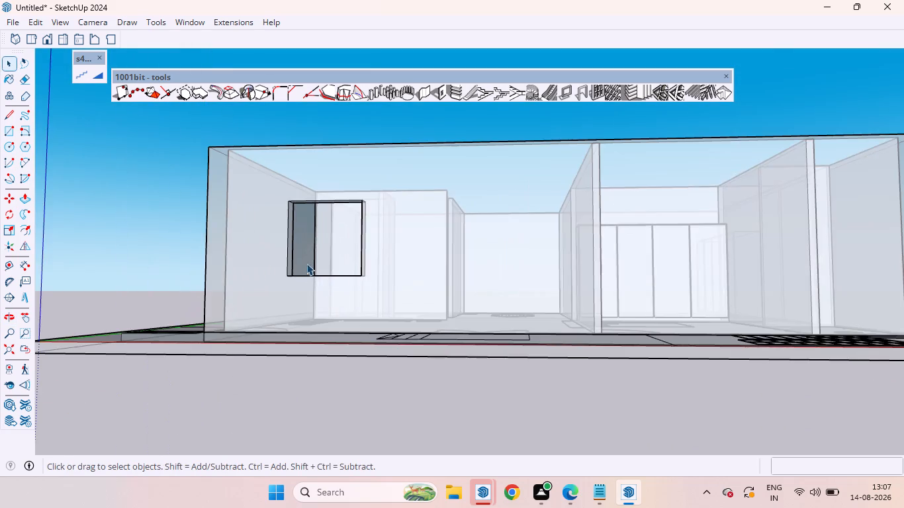
pyautogui.scroll(-6, 320, 273)
pyautogui.moveTo(302, 276); pyautogui.dragTo(425, 382, button='middle')
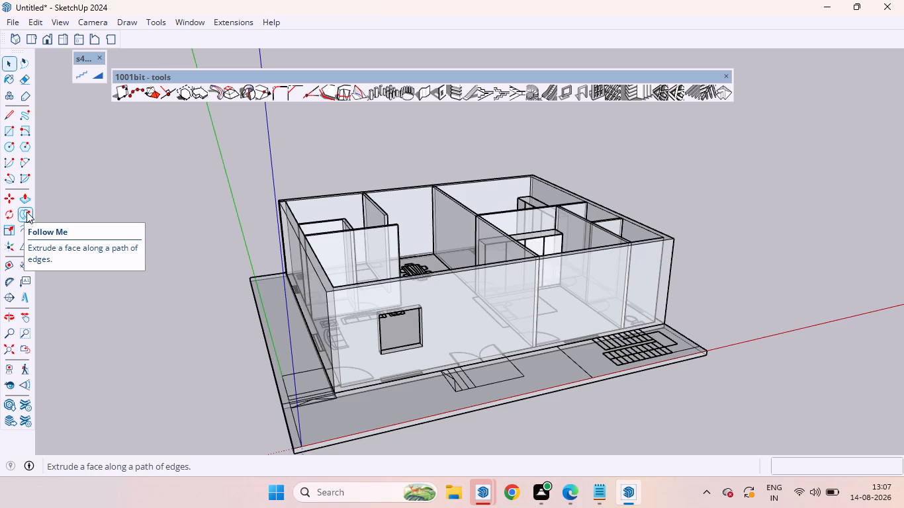
pyautogui.scroll(1, 193, 187)
pyautogui.scroll(-2, 195, 192)
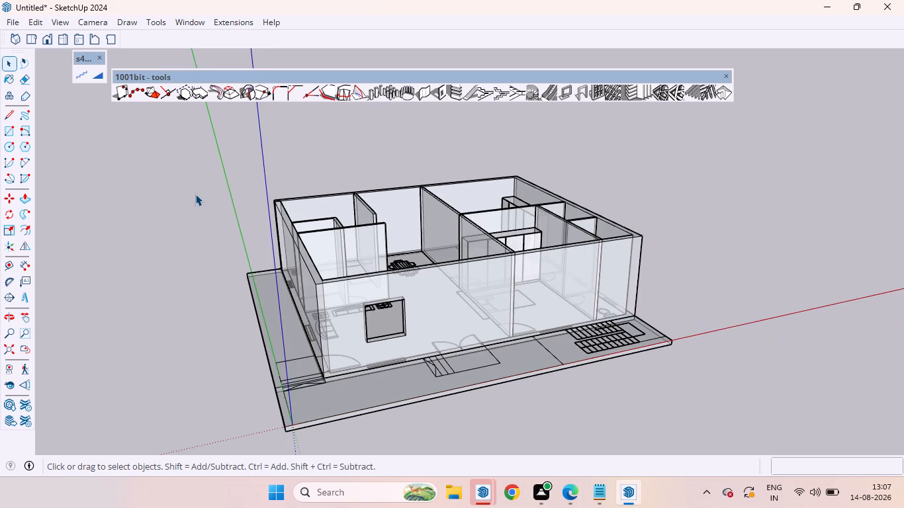
pyautogui.scroll(1, 195, 194)
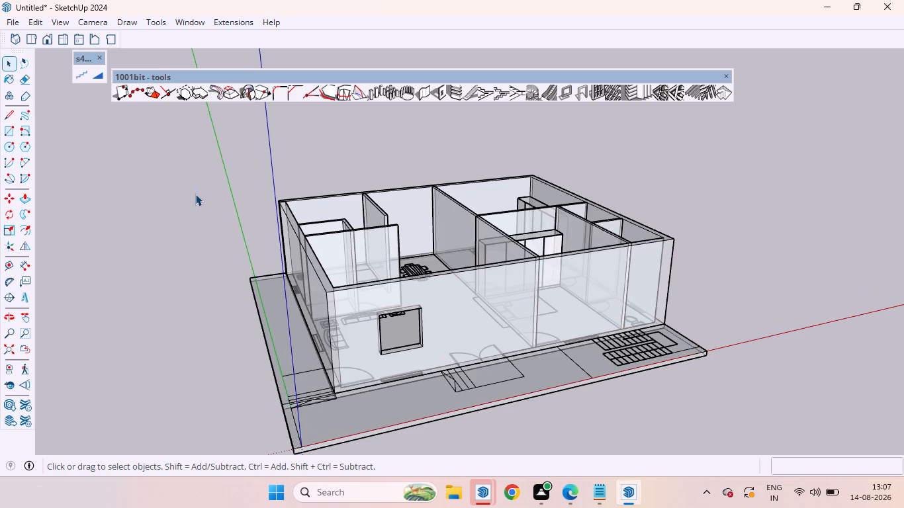
pyautogui.scroll(-5, 576, 263)
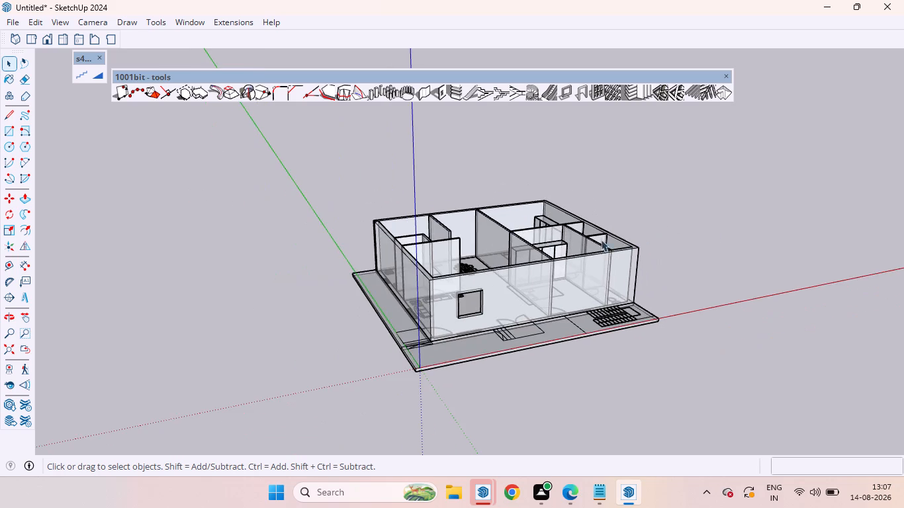
pyautogui.scroll(4, 537, 237)
pyautogui.scroll(-6, 354, 204)
# Cut a 4' by 4' wall opening over the front bedroom's window symbol, 3' above the wall base.
pyautogui.moveTo(553, 263); pyautogui.dragTo(328, 272, button='middle')
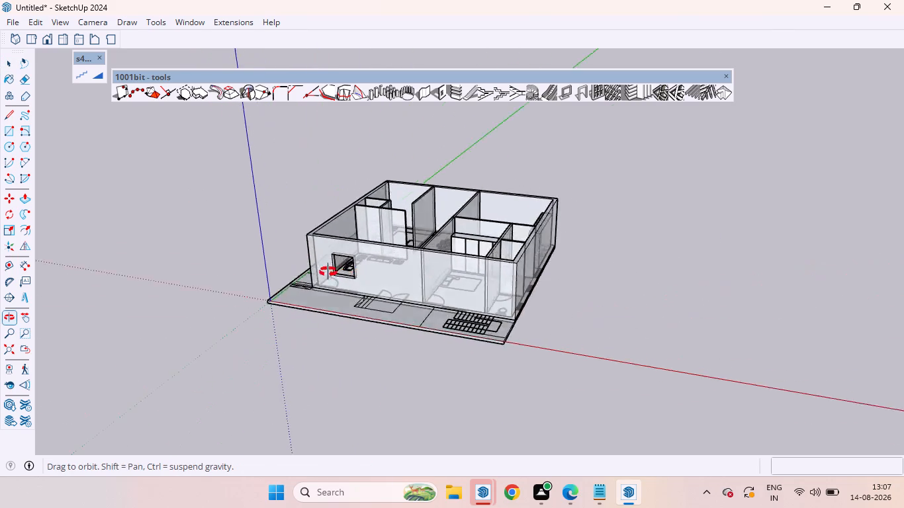
pyautogui.moveTo(328, 272); pyautogui.dragTo(302, 267, button='middle')
pyautogui.scroll(5, 552, 274)
pyautogui.scroll(1, 408, 276)
pyautogui.scroll(-2, 408, 276)
pyautogui.scroll(3, 408, 276)
pyautogui.scroll(-6, 361, 307)
pyautogui.scroll(6, 328, 321)
pyautogui.moveTo(315, 351); pyautogui.dragTo(447, 361, button='middle')
pyautogui.scroll(5, 431, 358)
pyautogui.scroll(-7, 431, 370)
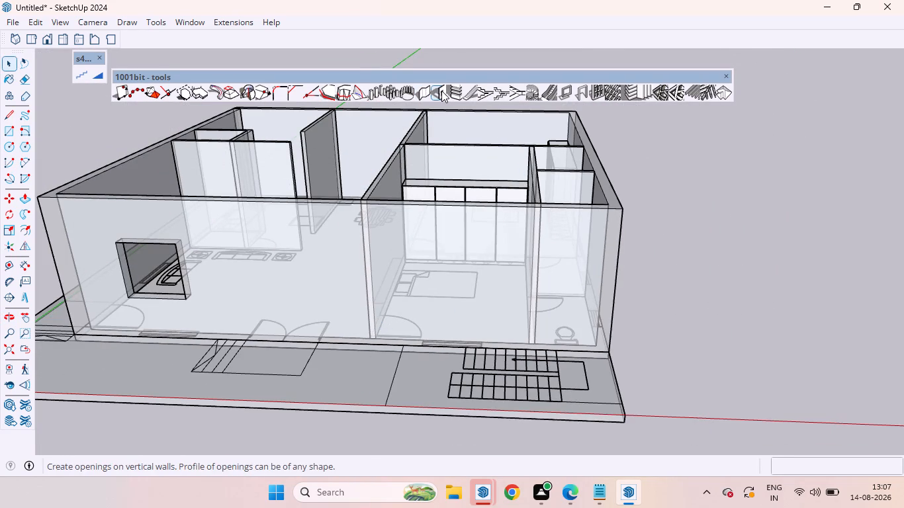
pyautogui.click(441, 91)
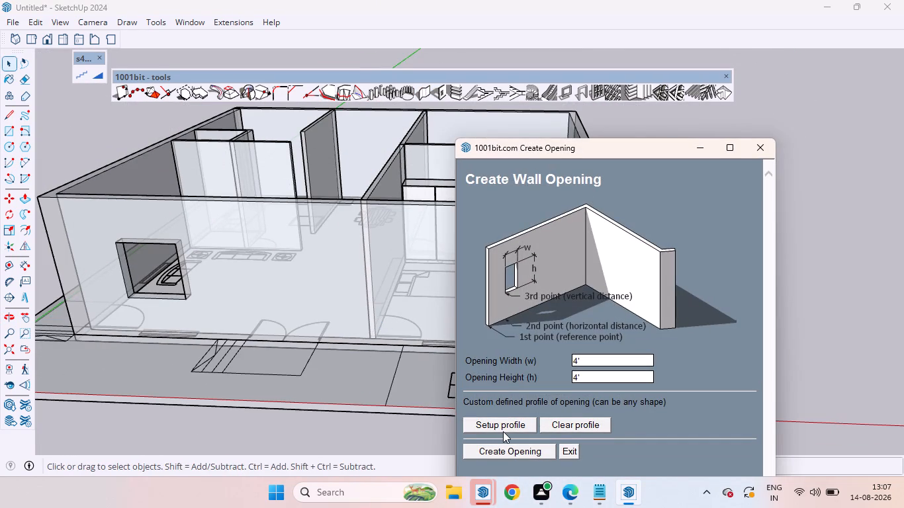
pyautogui.click(502, 451)
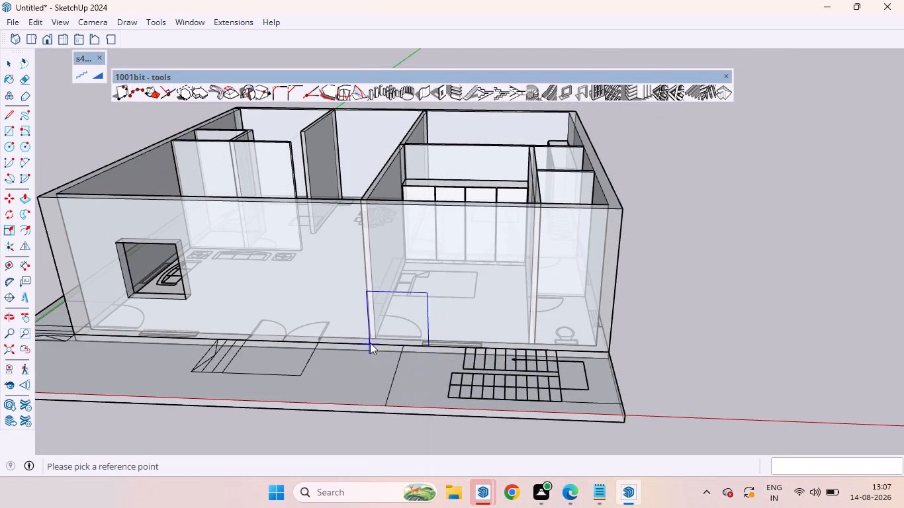
pyautogui.click(370, 342)
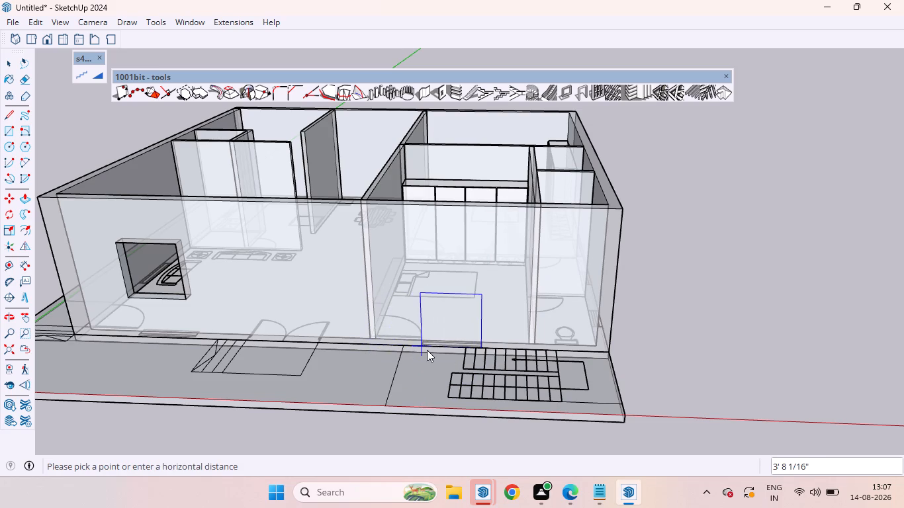
pyautogui.click(427, 350)
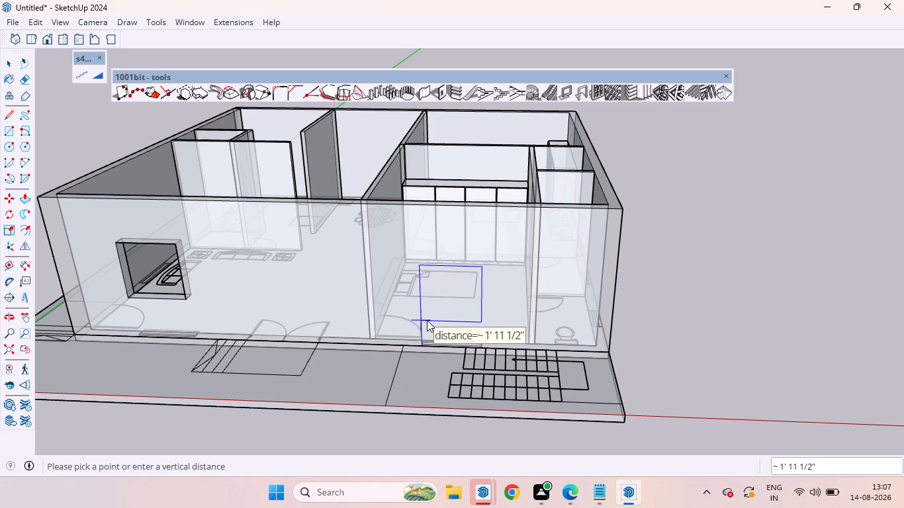
pyautogui.write("3'")
pyautogui.press('Return')
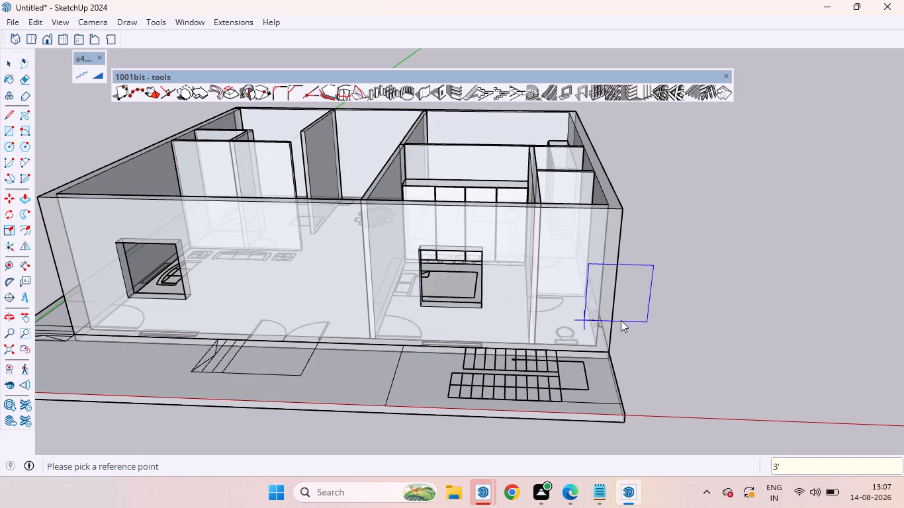
# Cut a 4' by 4' opening in the living room's side wall over the window symbol behind the sofa, 3' above the base.
pyautogui.scroll(-5, 537, 331)
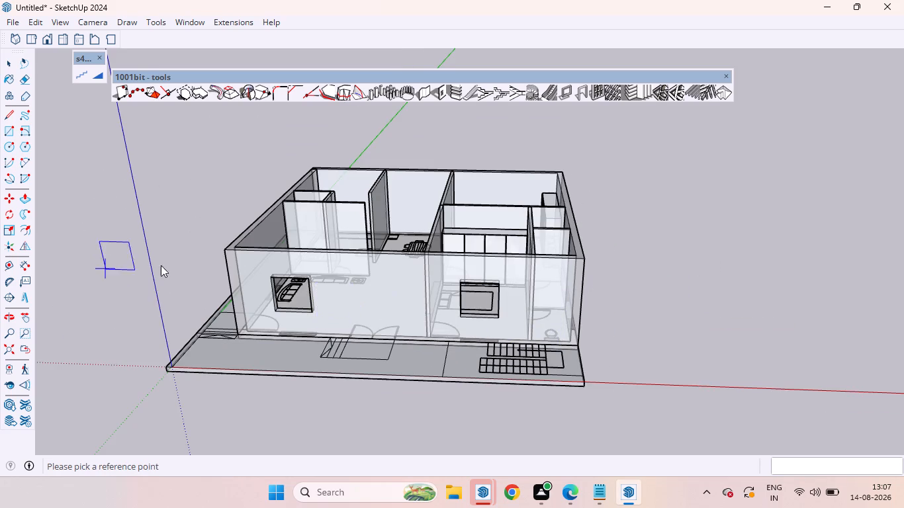
pyautogui.scroll(4, 174, 264)
pyautogui.moveTo(220, 314); pyautogui.dragTo(637, 306, button='middle')
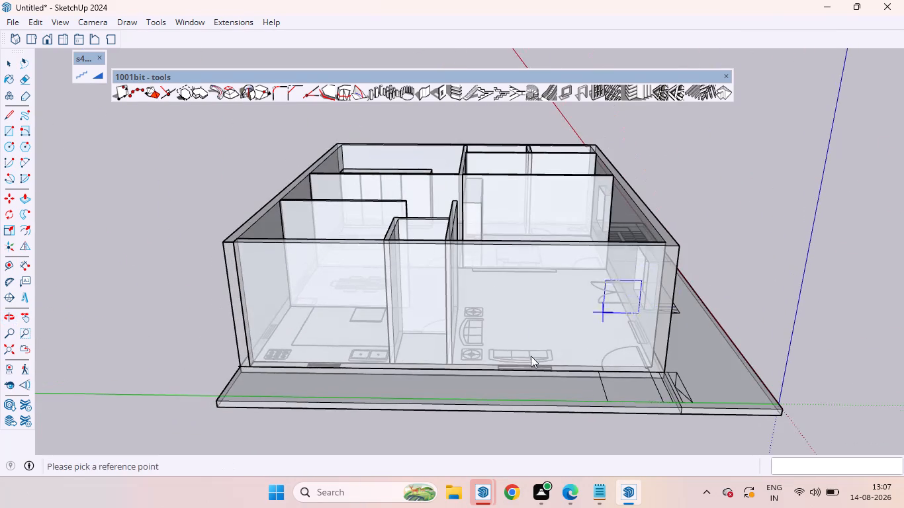
pyautogui.click(435, 364)
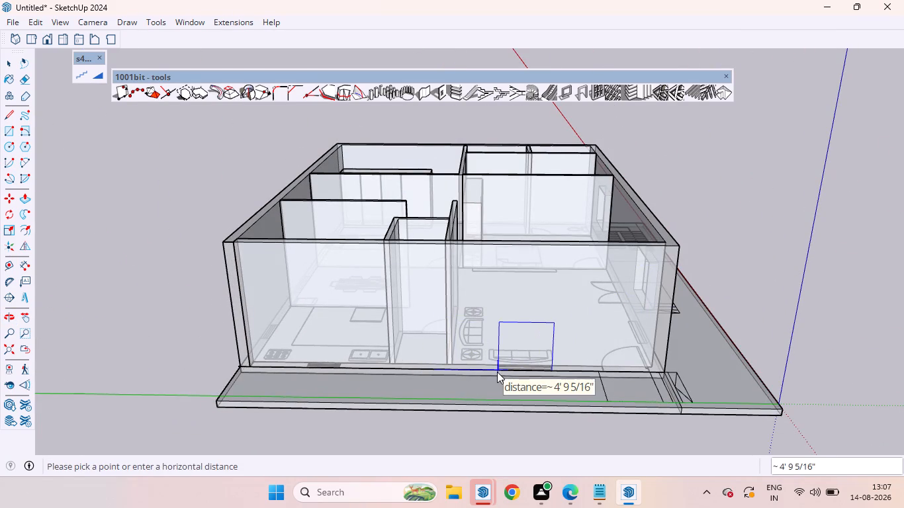
pyautogui.click(497, 372)
pyautogui.write("3'")
pyautogui.press('Return')
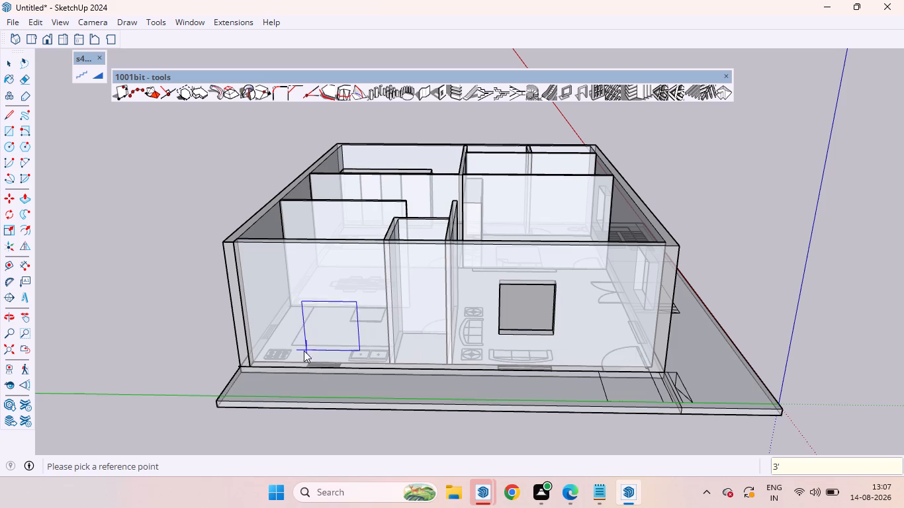
# Cut a 4' by 4' opening in the rear wall over the dining-area window symbol, 3' above the base.
pyautogui.scroll(-4, 515, 396)
pyautogui.moveTo(364, 357); pyautogui.dragTo(739, 405, button='middle')
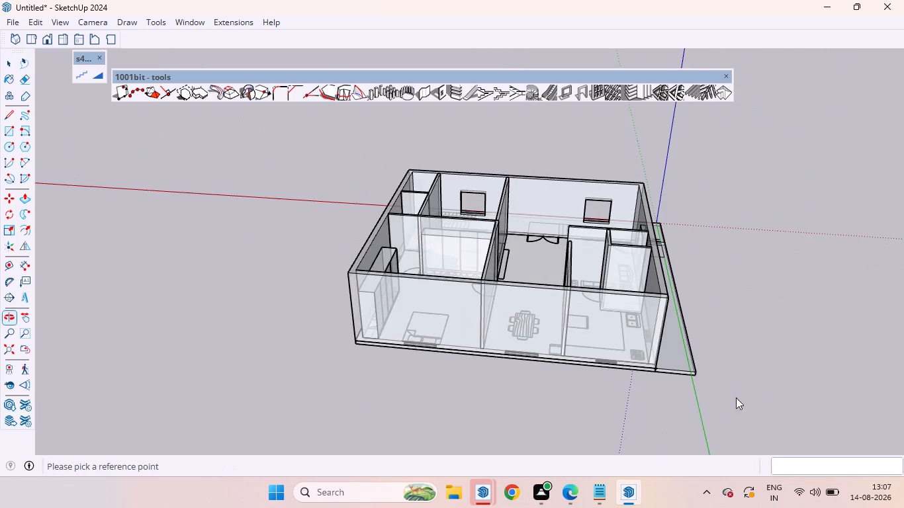
pyautogui.scroll(4, 653, 377)
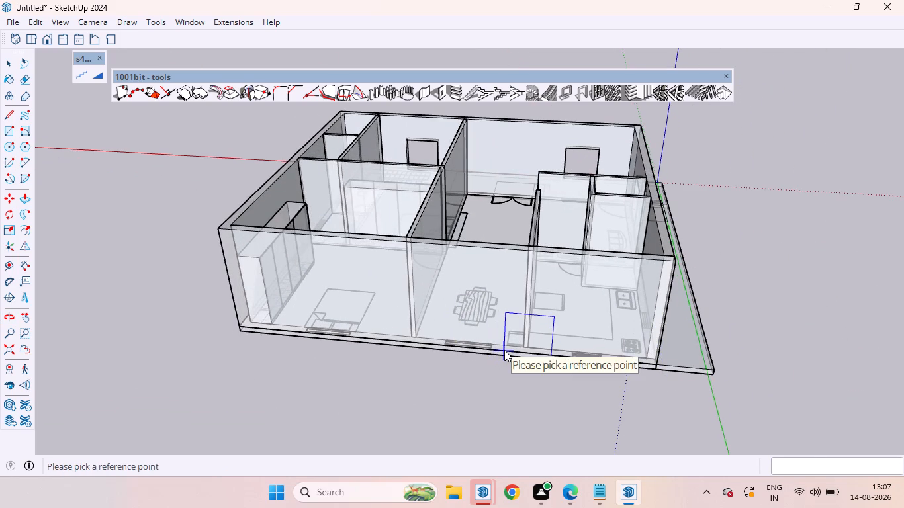
pyautogui.click(504, 350)
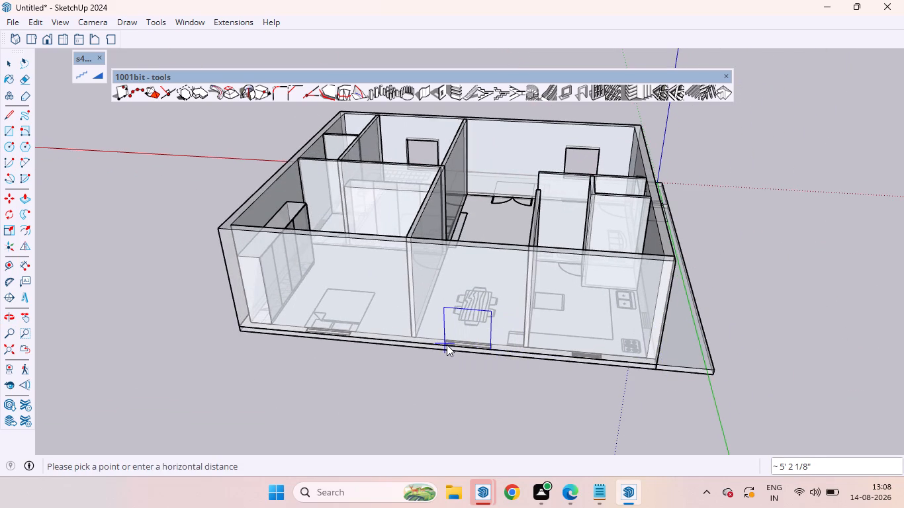
pyautogui.click(447, 345)
pyautogui.write("3'")
pyautogui.press('Return')
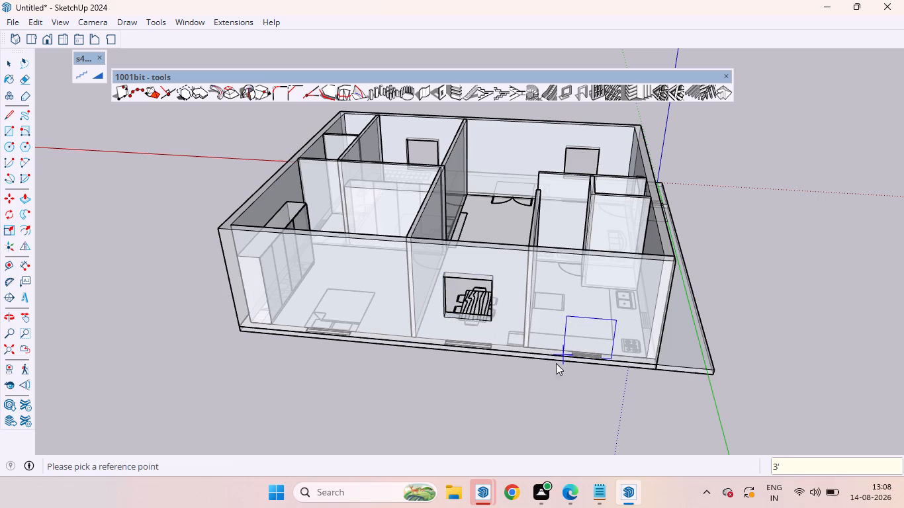
# Cut a 4' by 4' opening in the rear wall over the rear bedroom's window symbol, 3' above the base.
pyautogui.click(257, 328)
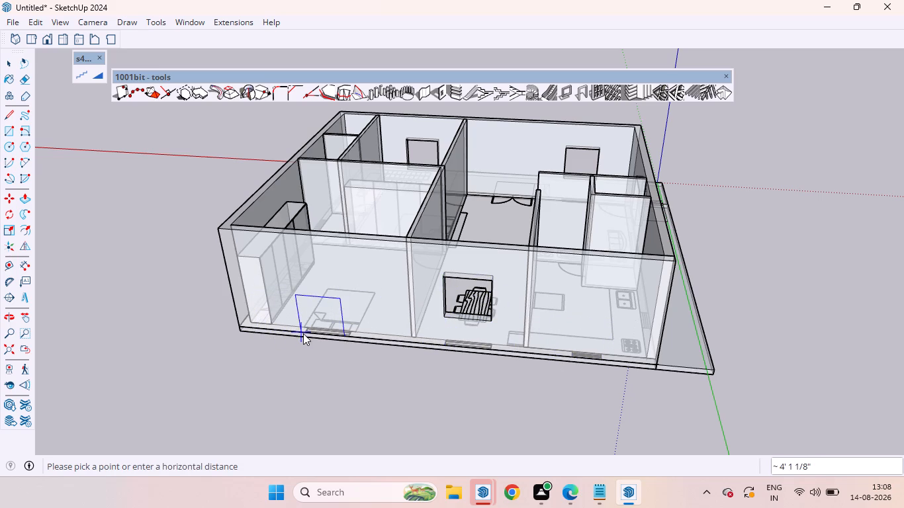
pyautogui.click(303, 333)
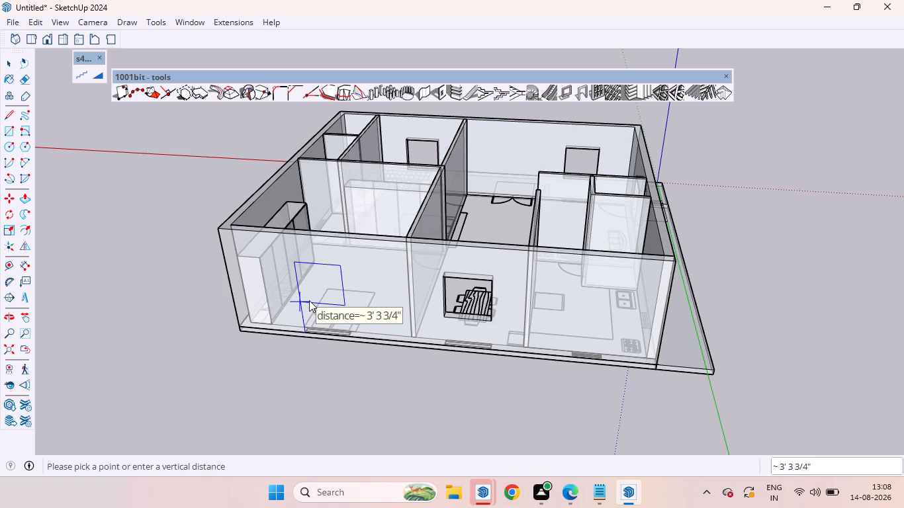
pyautogui.write("3'")
pyautogui.hotkey('shift', 'Return')
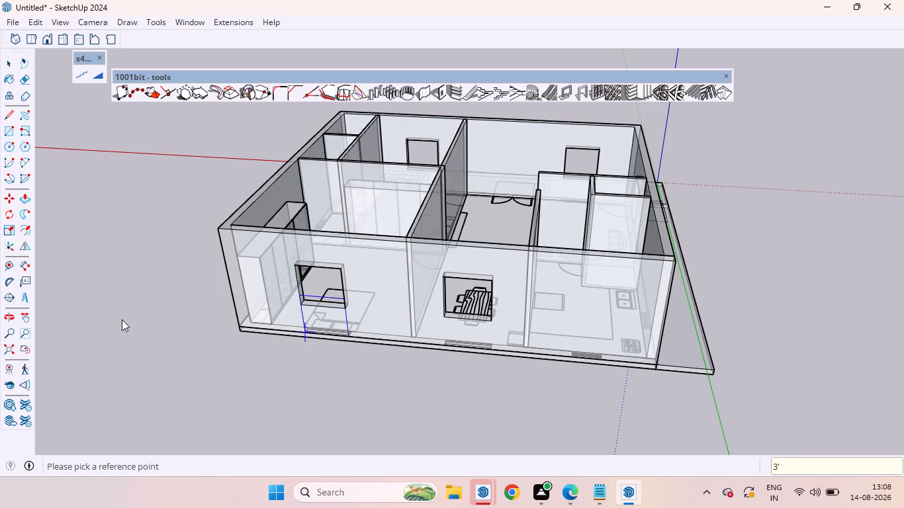
# Try to cut a 4' by 4' opening over the side-wall window symbol between the partition and the rear bedroom's wardrobe, 3' above the base.
pyautogui.scroll(-5, 198, 286)
pyautogui.moveTo(177, 273); pyautogui.dragTo(609, 256, button='middle')
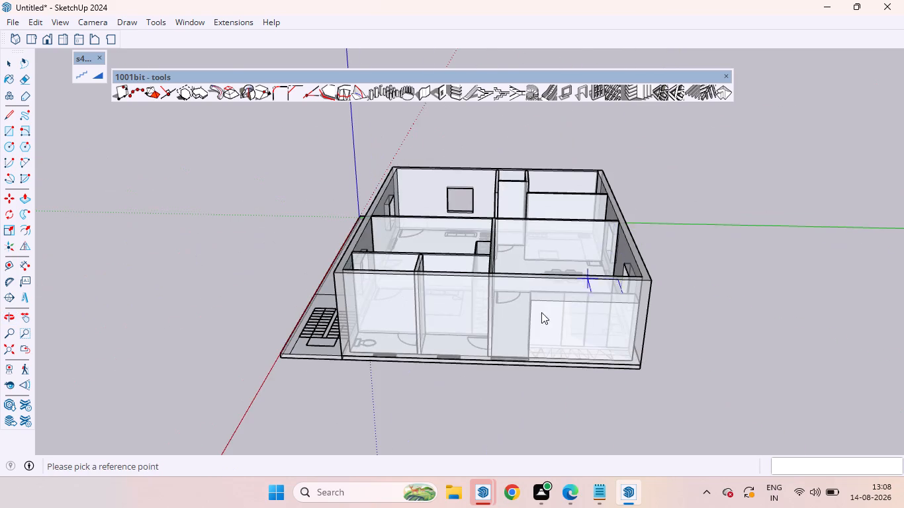
pyautogui.scroll(9, 533, 323)
pyautogui.scroll(-5, 513, 345)
pyautogui.scroll(8, 478, 400)
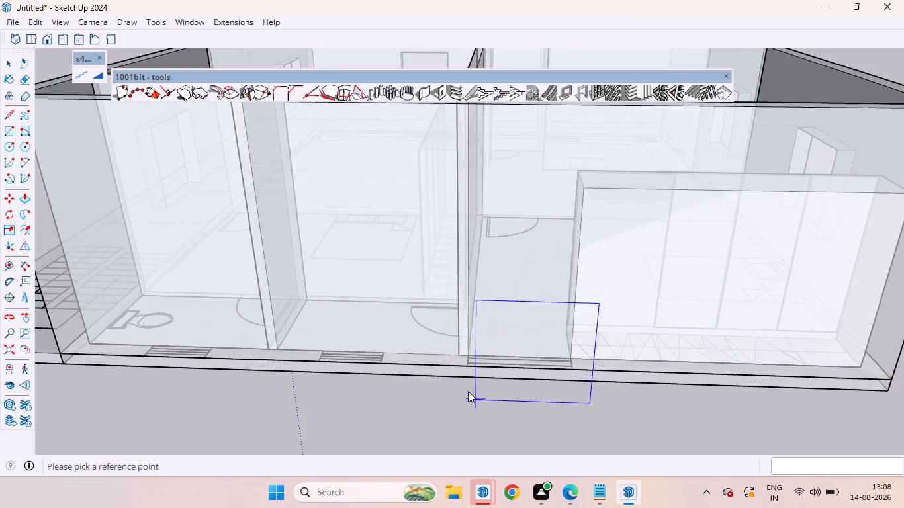
pyautogui.scroll(3, 468, 391)
pyautogui.click(463, 352)
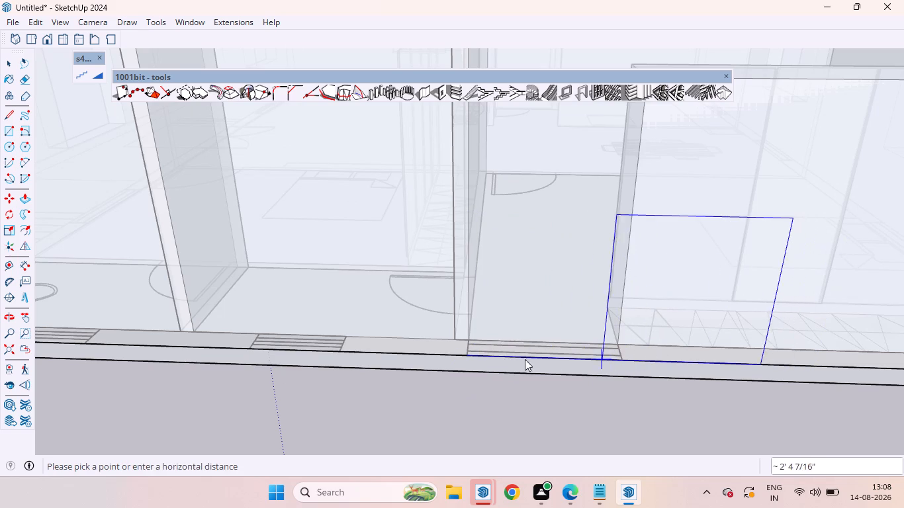
pyautogui.click(464, 354)
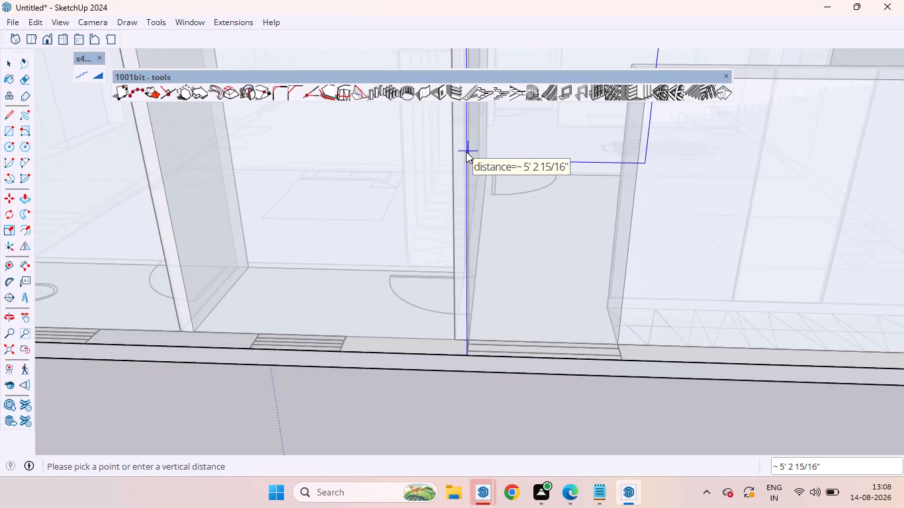
pyautogui.write("3'")
pyautogui.press('Return')
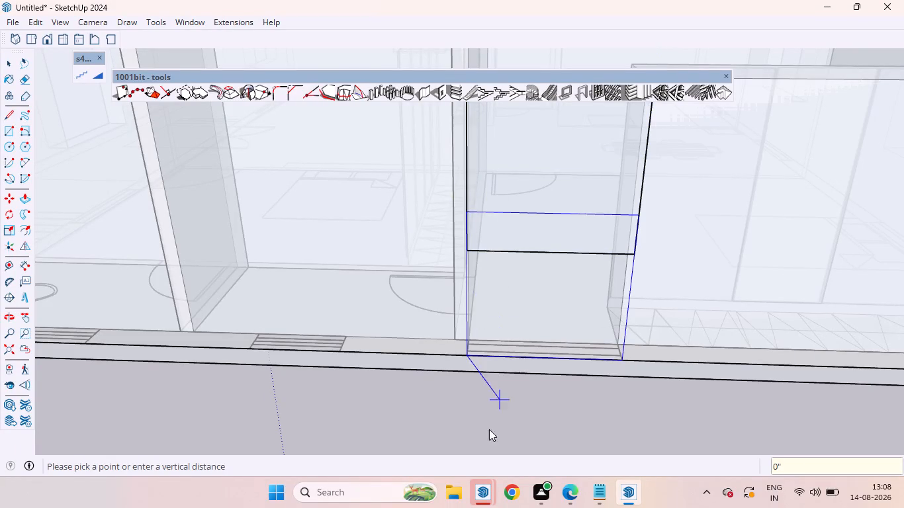
pyautogui.press('space')
pyautogui.scroll(-7, 542, 358)
pyautogui.scroll(-6, 485, 357)
pyautogui.scroll(5, 531, 329)
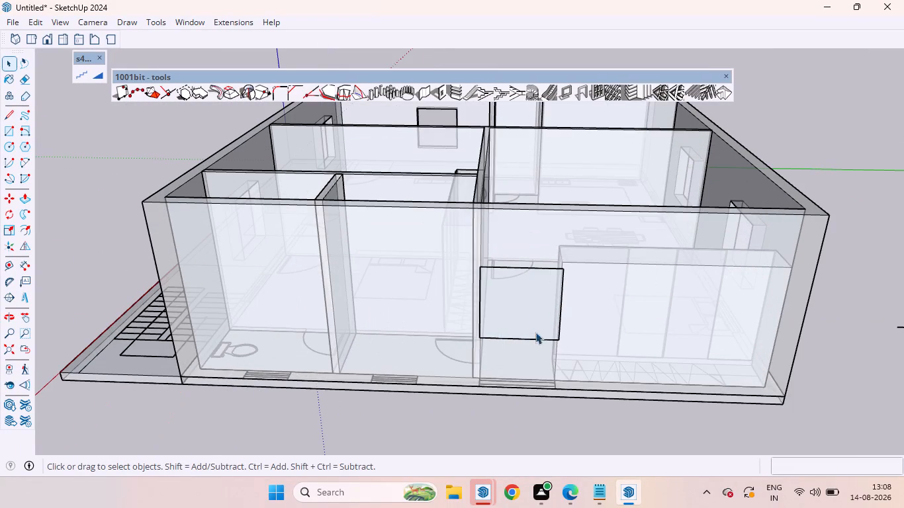
# Undo the last opening and recut it 4' by 4' over the side-wall window symbol between the partition and wardrobe, 3' above the base.
pyautogui.hotkey('ctrl', 'z')
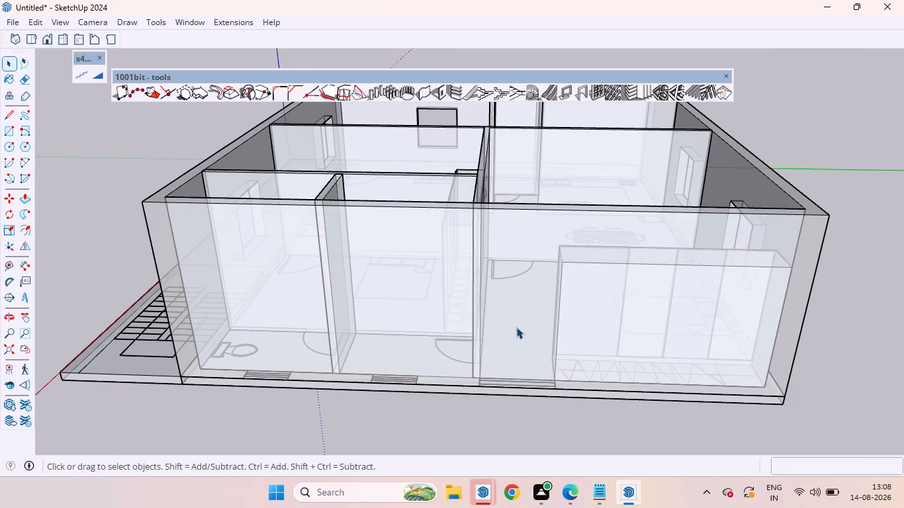
pyautogui.click(419, 94)
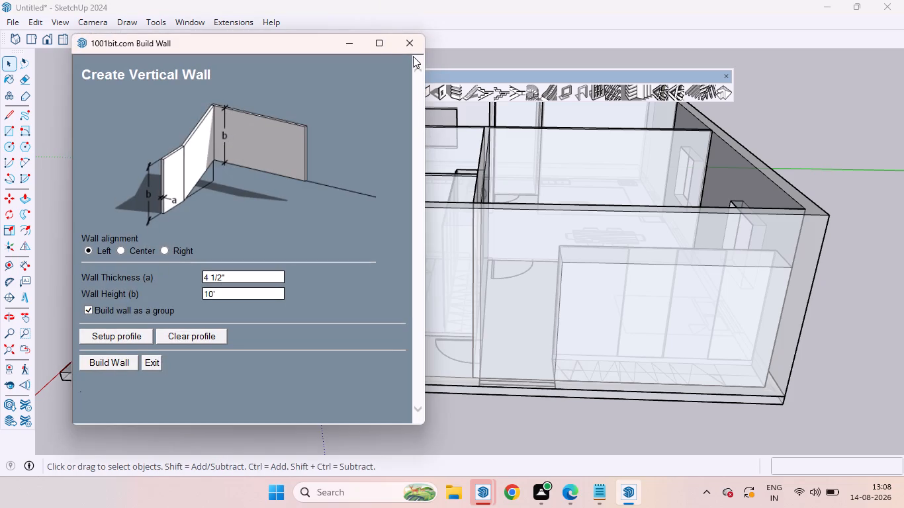
pyautogui.click(412, 44)
pyautogui.click(447, 87)
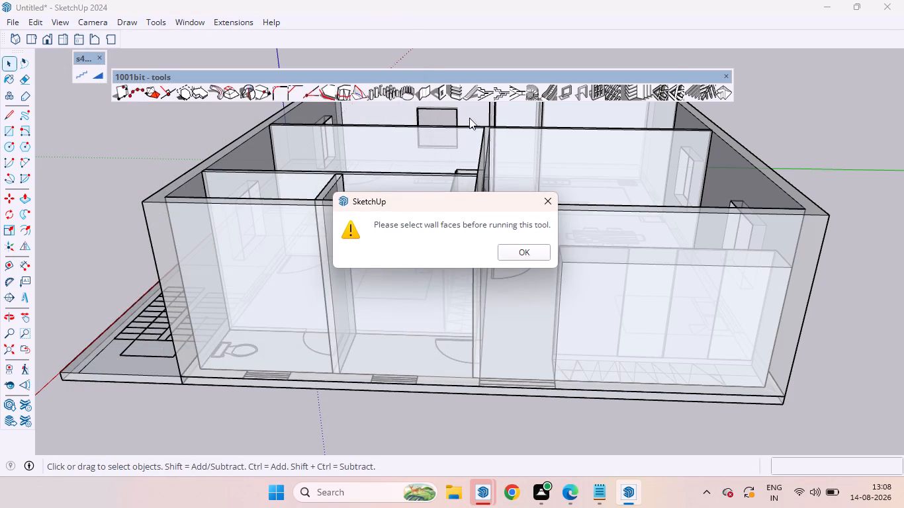
pyautogui.click(552, 201)
pyautogui.click(443, 95)
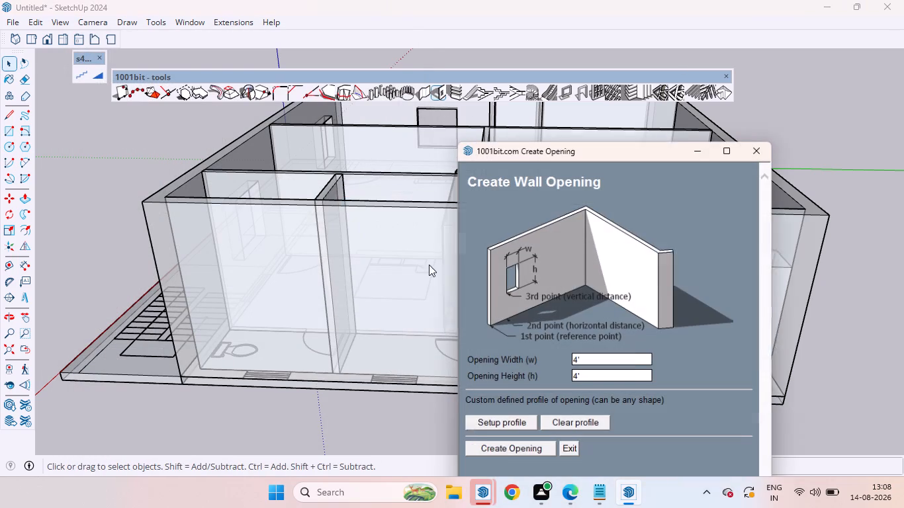
pyautogui.click(526, 450)
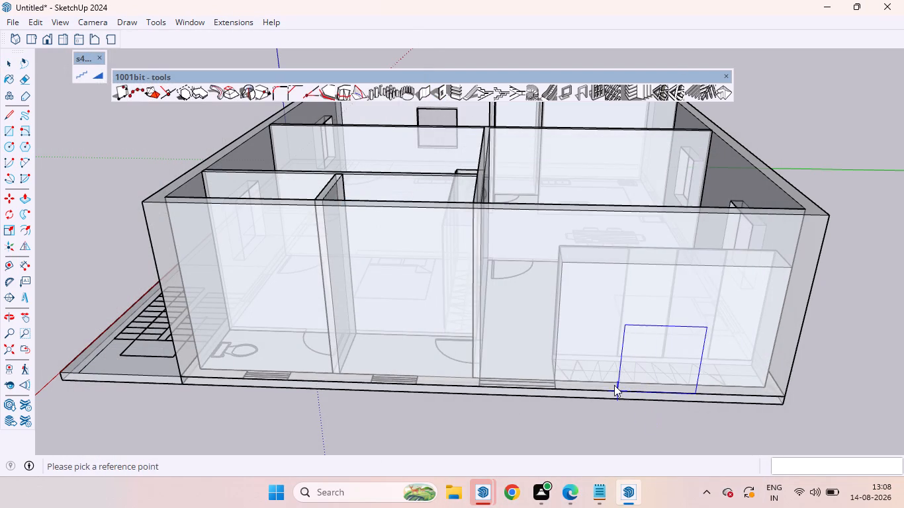
pyautogui.click(608, 385)
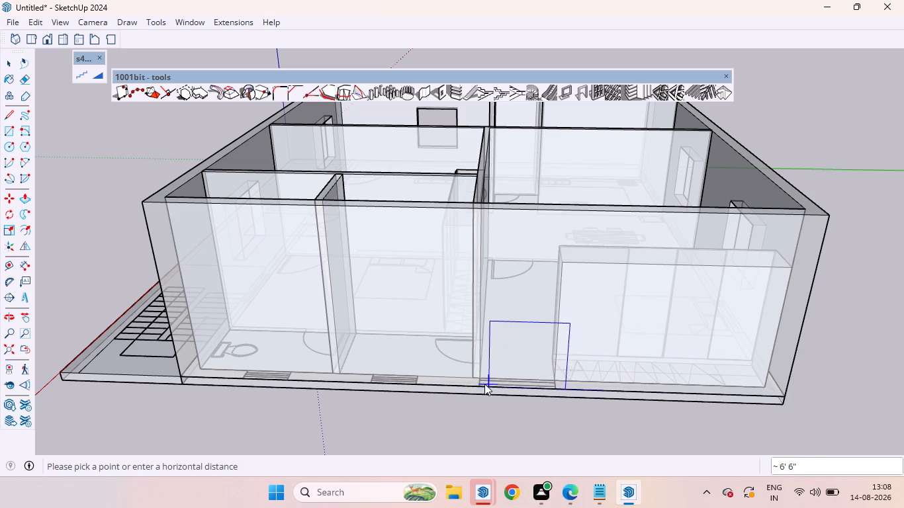
pyautogui.click(481, 385)
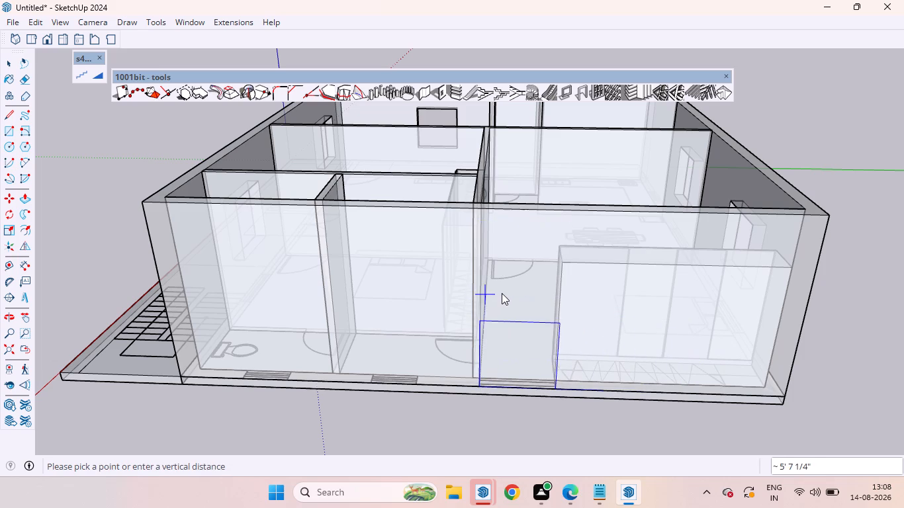
pyautogui.write("3'")
pyautogui.press('Return')
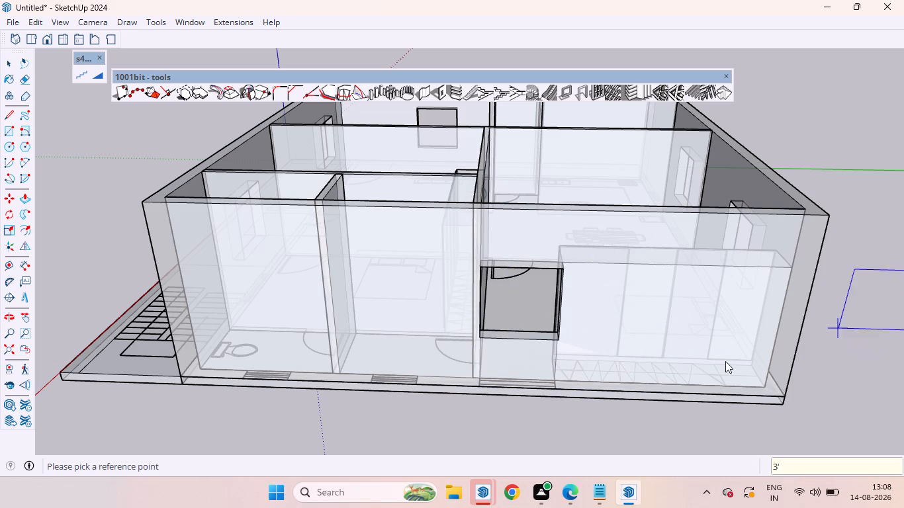
pyautogui.scroll(9, 232, 380)
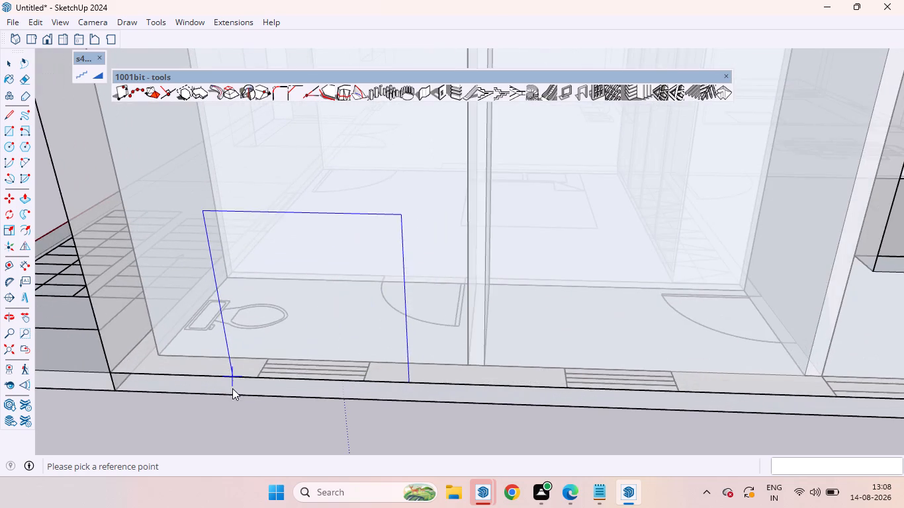
pyautogui.scroll(-13, 240, 394)
pyautogui.scroll(-6, 302, 421)
pyautogui.press('space')
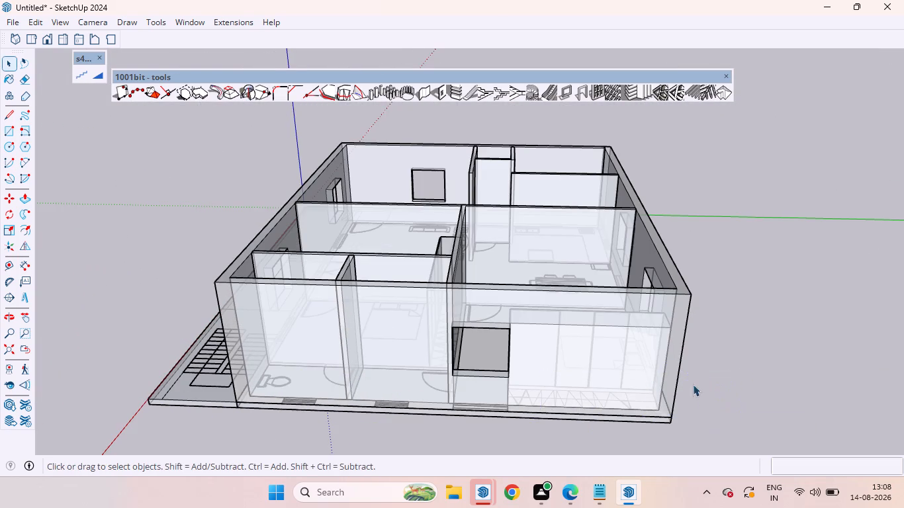
# Measure the width of the small window symbol in the side wall beside the toilet.
pyautogui.click(708, 372)
pyautogui.scroll(-7, 333, 218)
pyautogui.scroll(8, 313, 312)
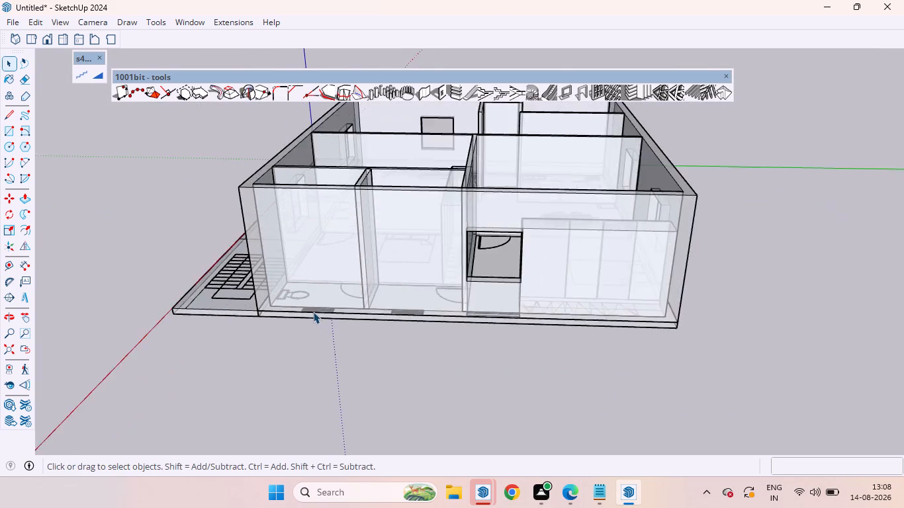
pyautogui.scroll(5, 313, 312)
pyautogui.moveTo(327, 317); pyautogui.dragTo(368, 416, button='middle')
pyautogui.scroll(4, 354, 389)
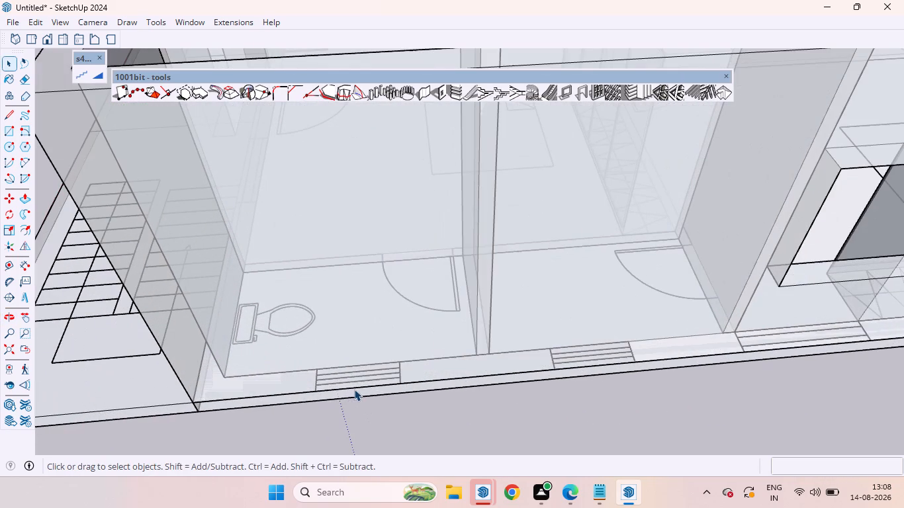
pyautogui.press('d')
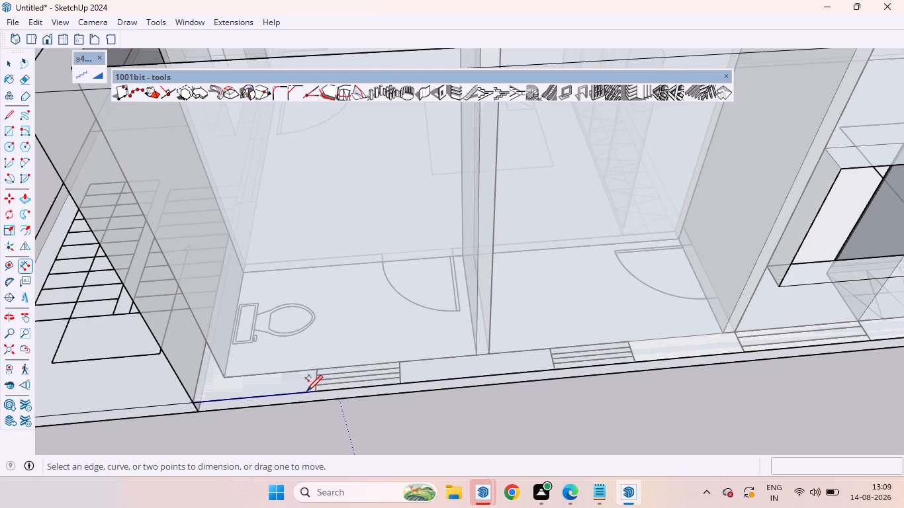
pyautogui.click(315, 391)
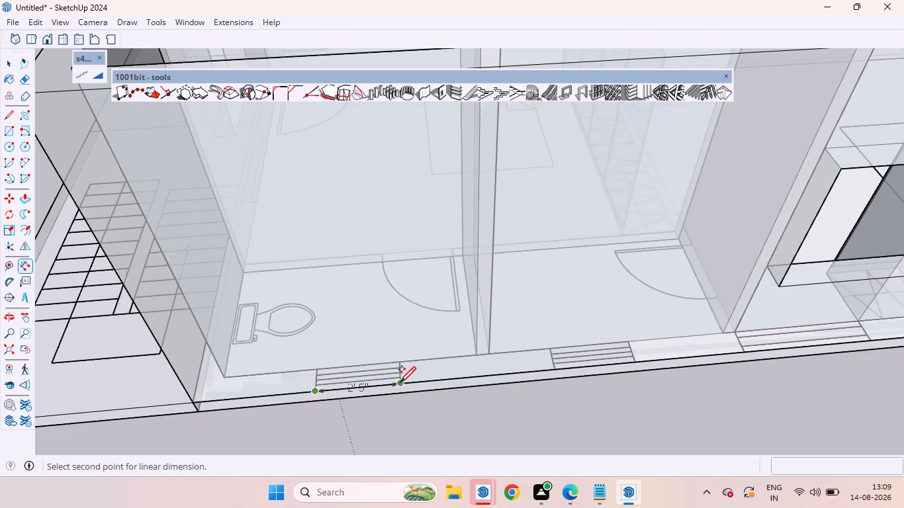
pyautogui.press('space')
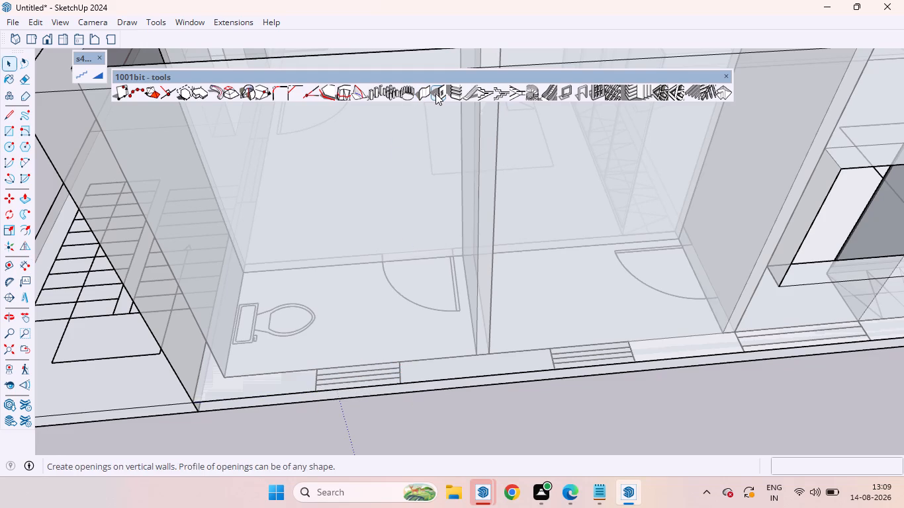
# Set the wall opening size to 2'5" wide and 2'5" high for the small side-wall windows.
pyautogui.click(437, 93)
pyautogui.moveTo(588, 361); pyautogui.dragTo(454, 368)
pyautogui.press('BackSpace')
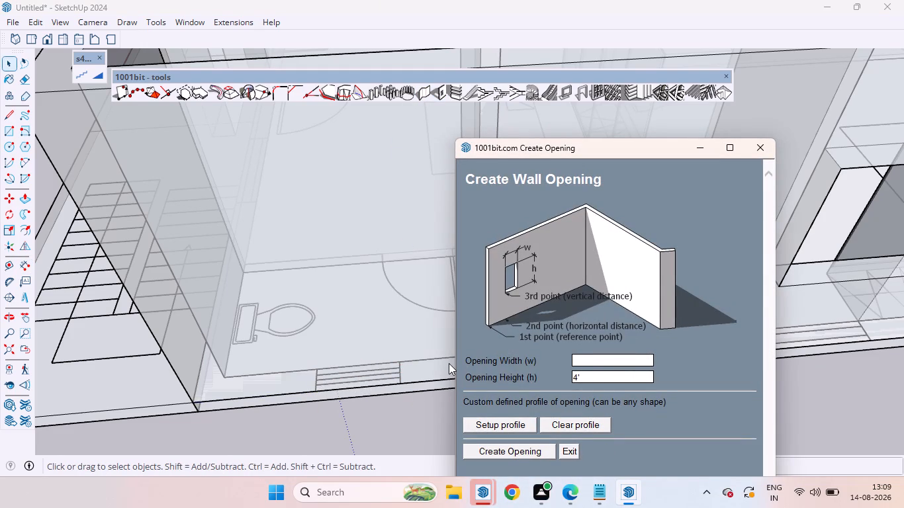
pyautogui.press('2')
pyautogui.press("'")
pyautogui.press('5')
pyautogui.click(593, 376)
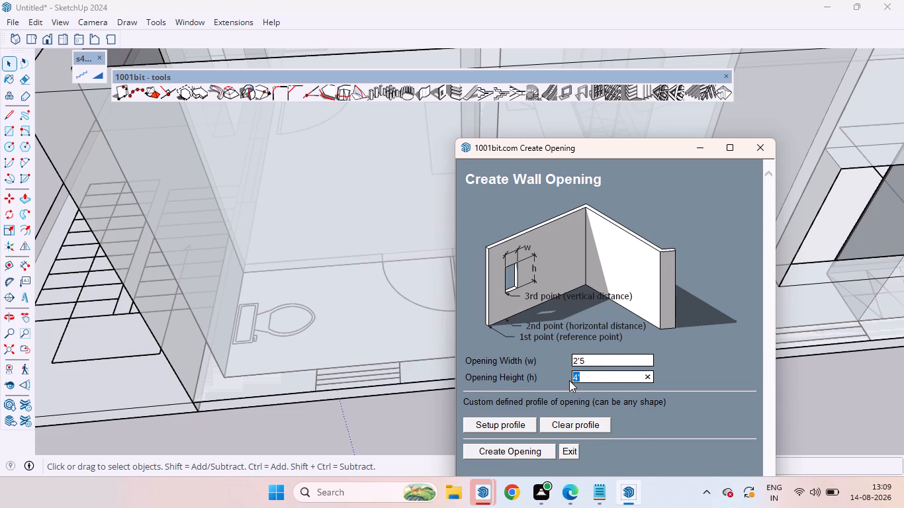
pyautogui.press('BackSpace')
pyautogui.press('2')
pyautogui.press("'")
pyautogui.press('5')
pyautogui.press('Return')
pyautogui.click(494, 452)
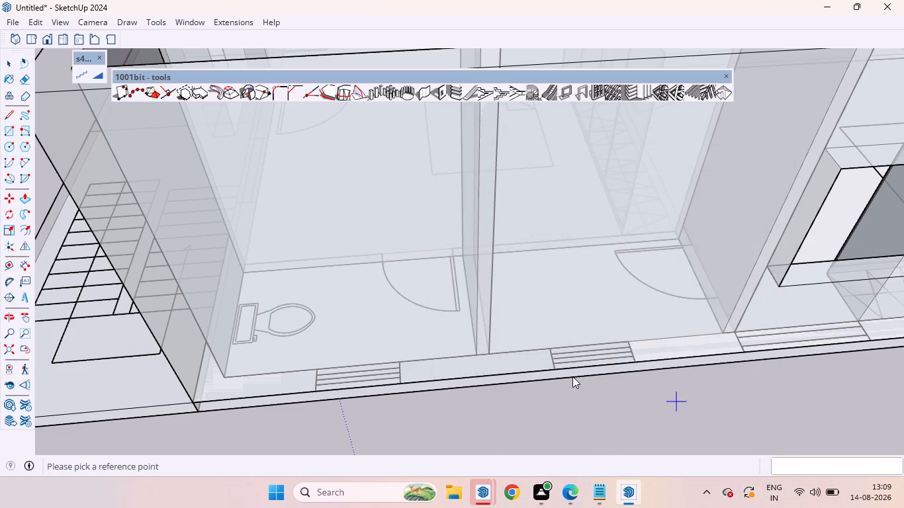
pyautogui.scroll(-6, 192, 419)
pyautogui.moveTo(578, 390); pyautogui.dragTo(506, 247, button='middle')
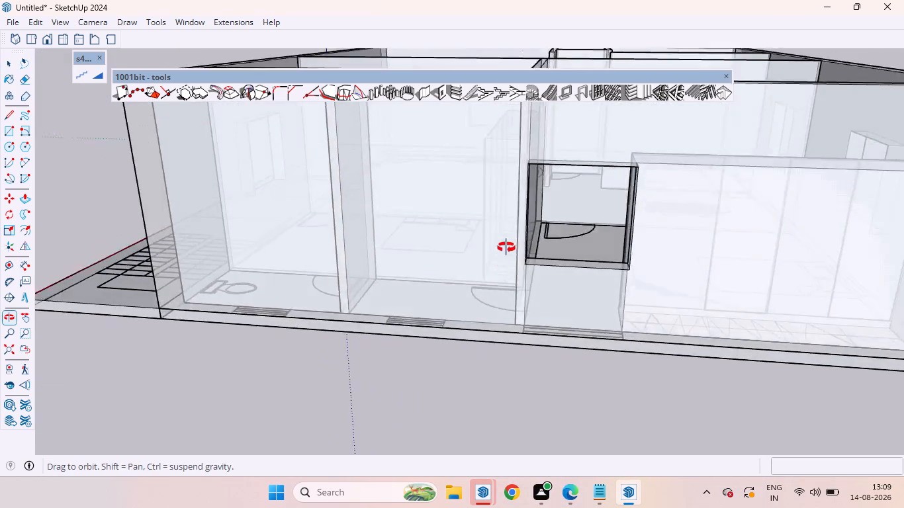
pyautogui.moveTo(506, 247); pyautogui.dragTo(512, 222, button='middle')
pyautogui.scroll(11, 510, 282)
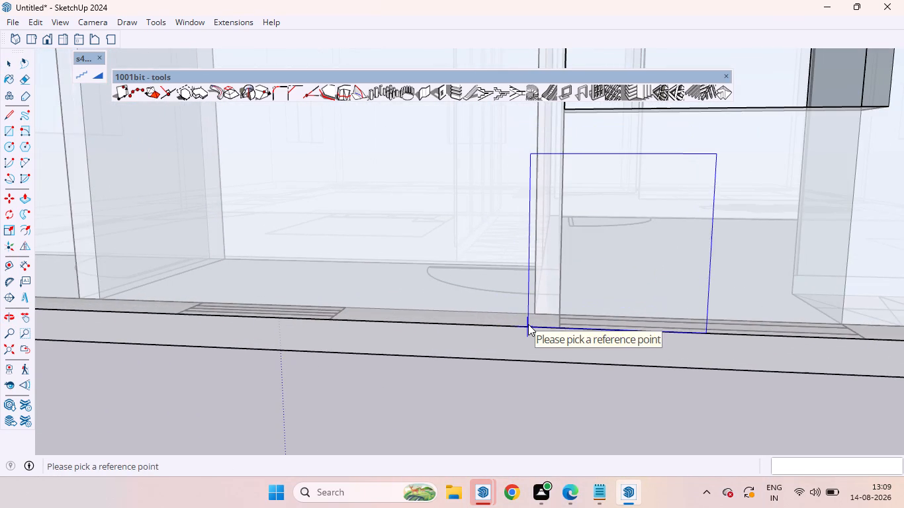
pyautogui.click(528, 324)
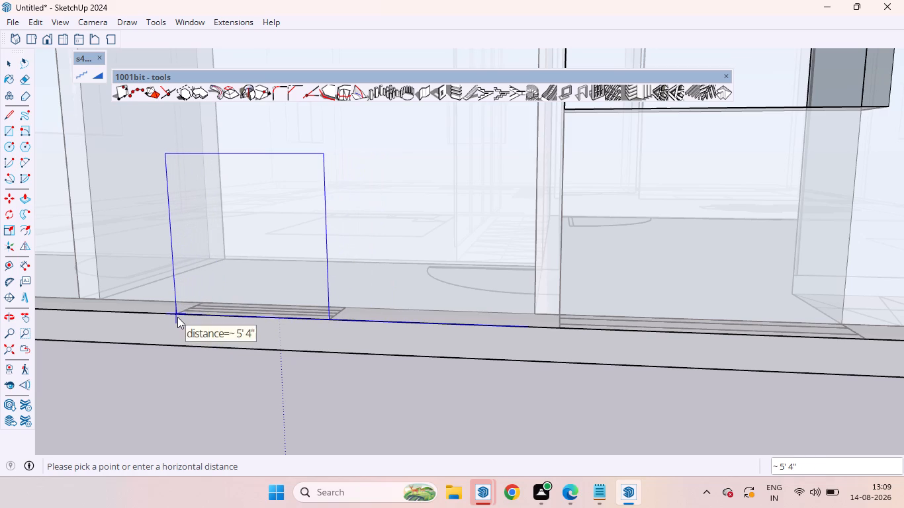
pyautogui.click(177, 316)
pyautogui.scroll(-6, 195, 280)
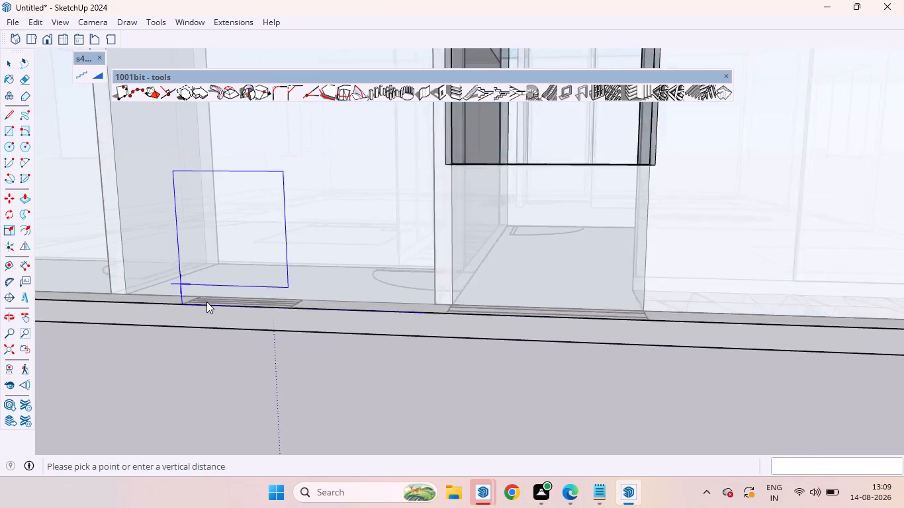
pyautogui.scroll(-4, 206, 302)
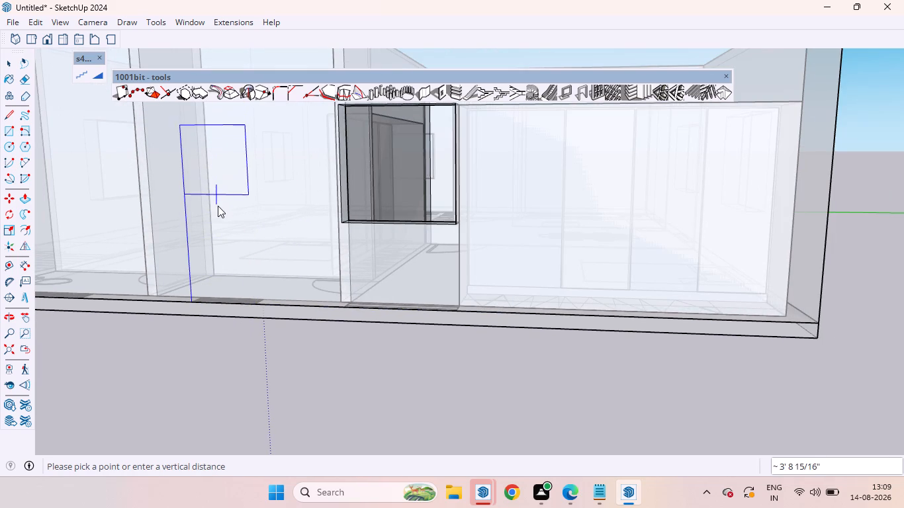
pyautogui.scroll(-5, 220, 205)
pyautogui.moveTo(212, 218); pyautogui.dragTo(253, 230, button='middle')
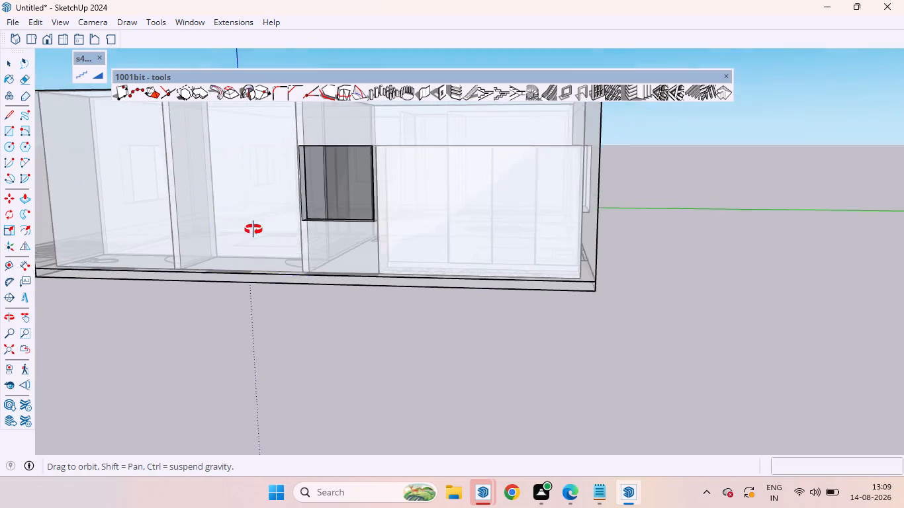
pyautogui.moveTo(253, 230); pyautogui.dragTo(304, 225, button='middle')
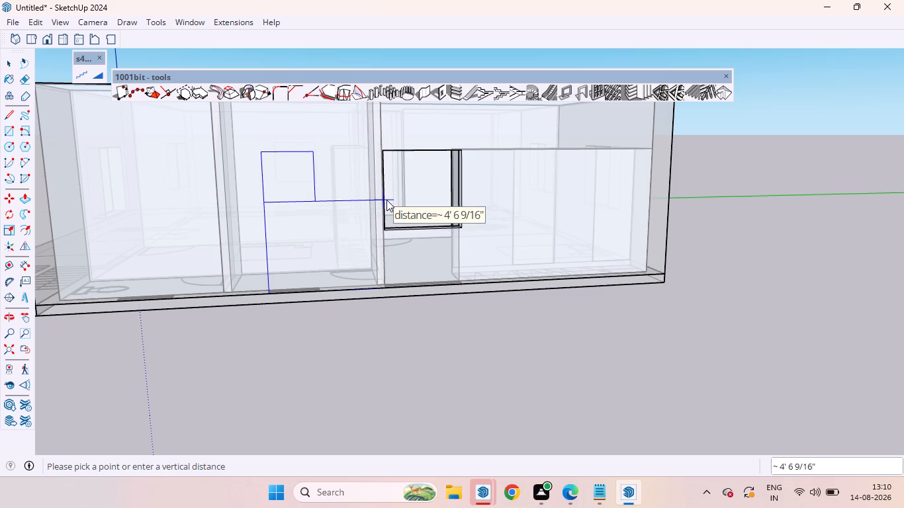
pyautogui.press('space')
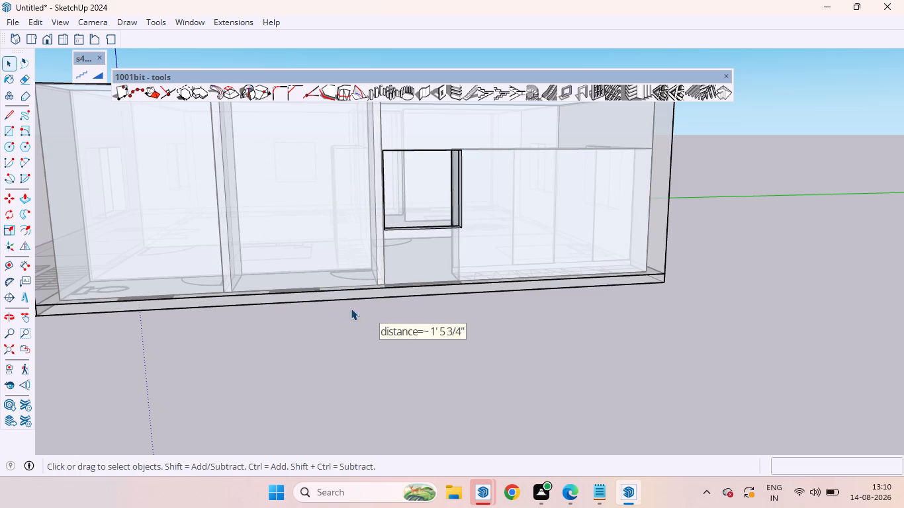
# Set the wall opening height to 3' for the small side-wall windows.
pyautogui.scroll(4, 295, 291)
pyautogui.scroll(-1, 296, 286)
pyautogui.scroll(1, 296, 286)
pyautogui.scroll(-4, 296, 286)
pyautogui.moveTo(302, 282); pyautogui.dragTo(307, 344, button='middle')
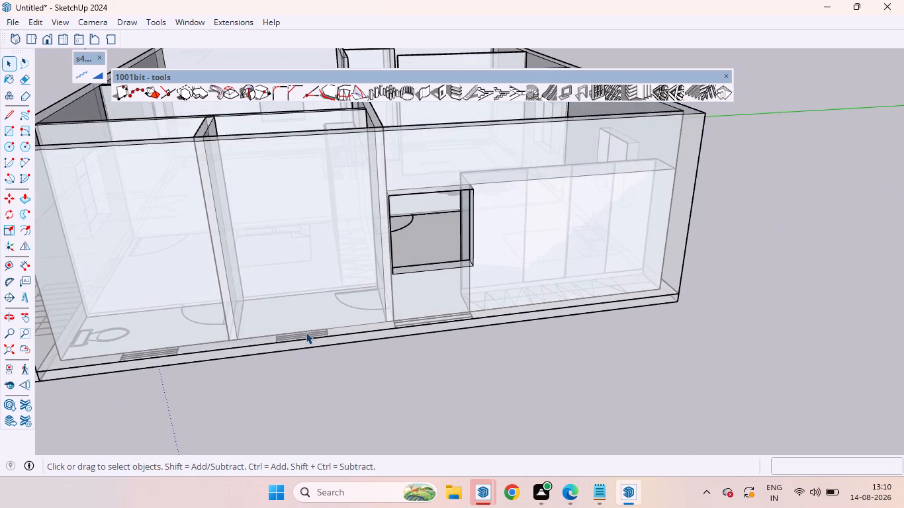
pyautogui.scroll(-5, 450, 284)
pyautogui.scroll(5, 404, 314)
pyautogui.moveTo(405, 321); pyautogui.dragTo(353, 280, button='middle')
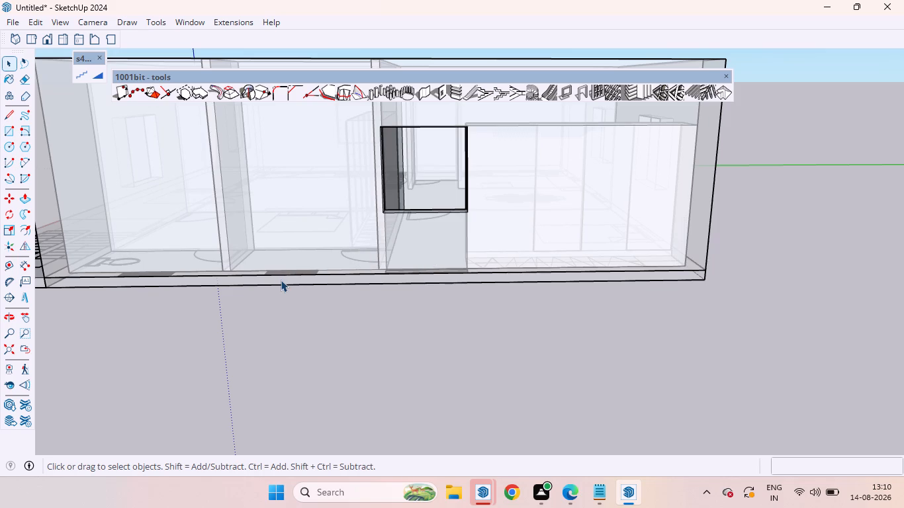
pyautogui.click(435, 95)
pyautogui.scroll(4, 436, 98)
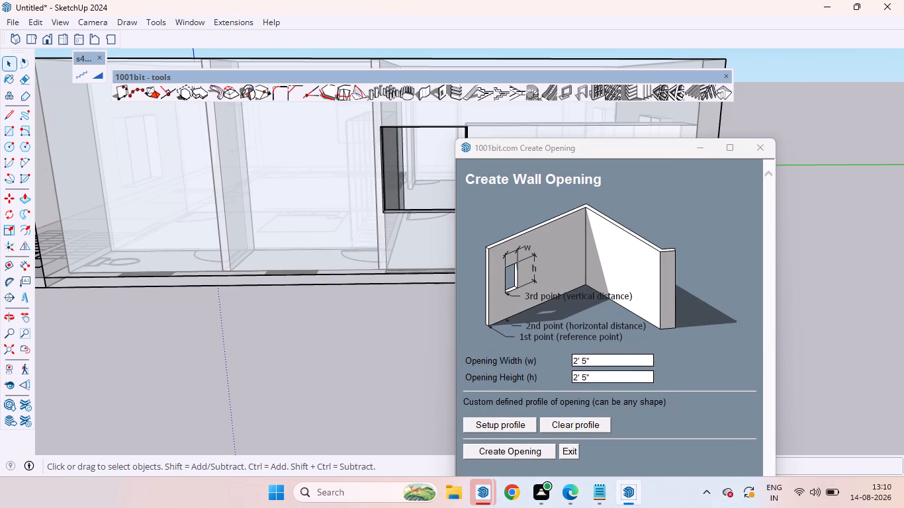
pyautogui.moveTo(590, 376); pyautogui.dragTo(549, 380)
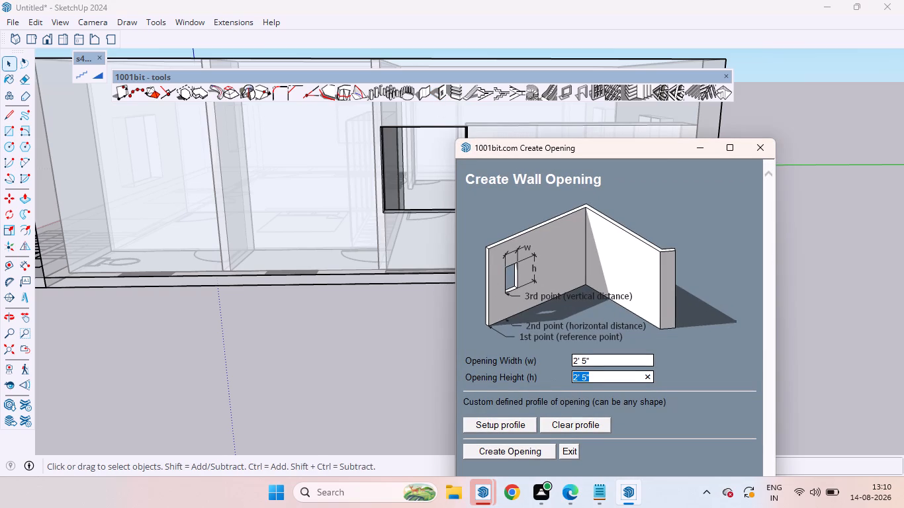
pyautogui.press('BackSpace')
pyautogui.write("3'")
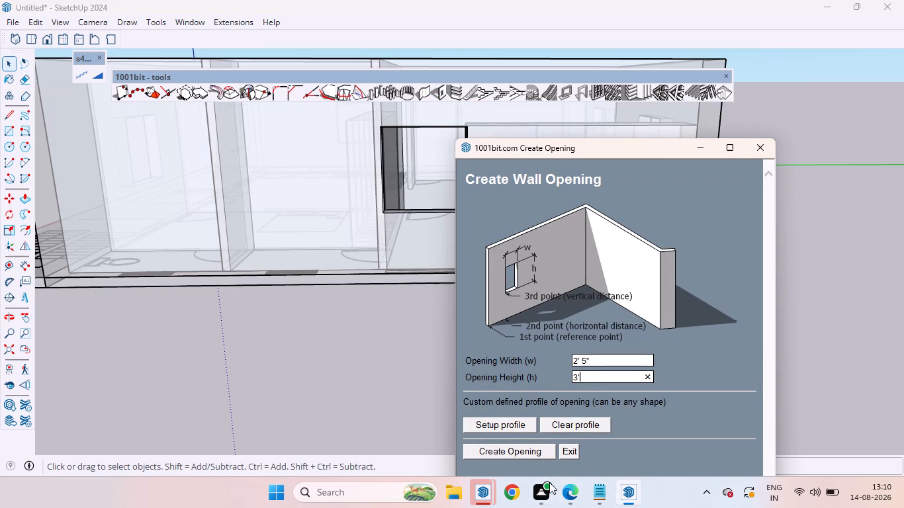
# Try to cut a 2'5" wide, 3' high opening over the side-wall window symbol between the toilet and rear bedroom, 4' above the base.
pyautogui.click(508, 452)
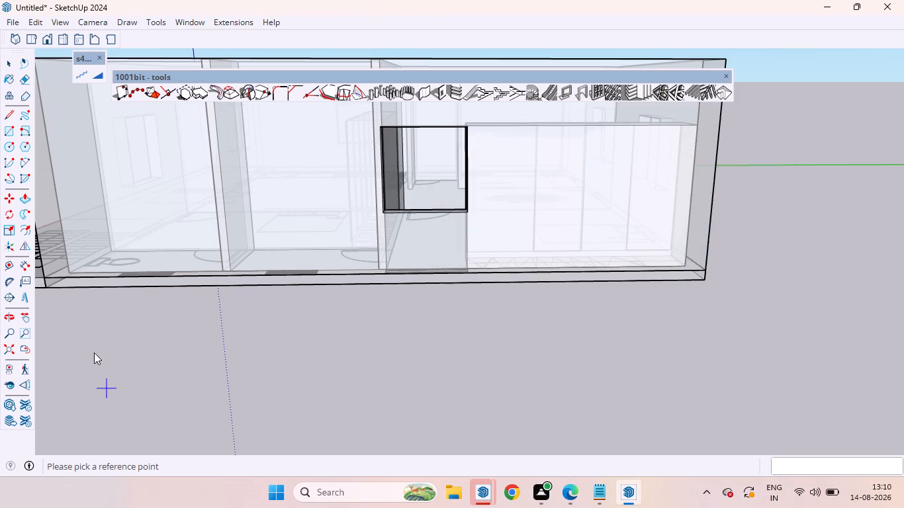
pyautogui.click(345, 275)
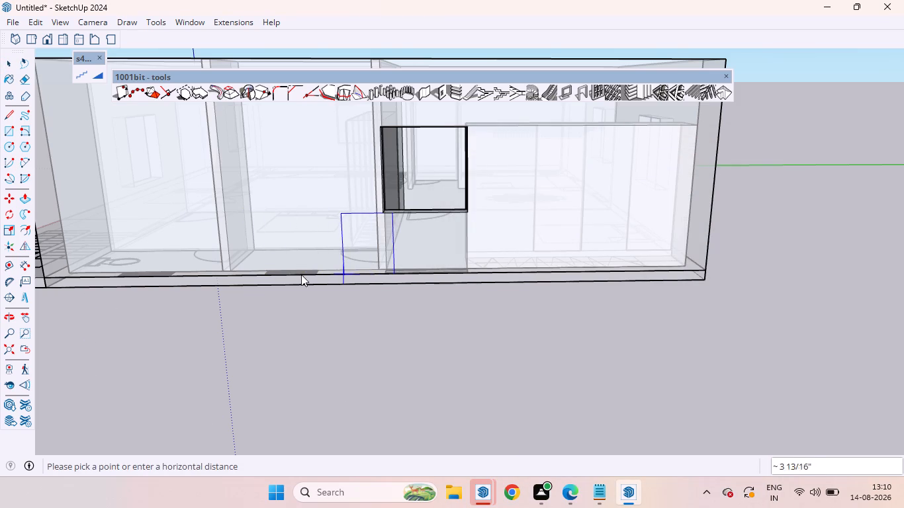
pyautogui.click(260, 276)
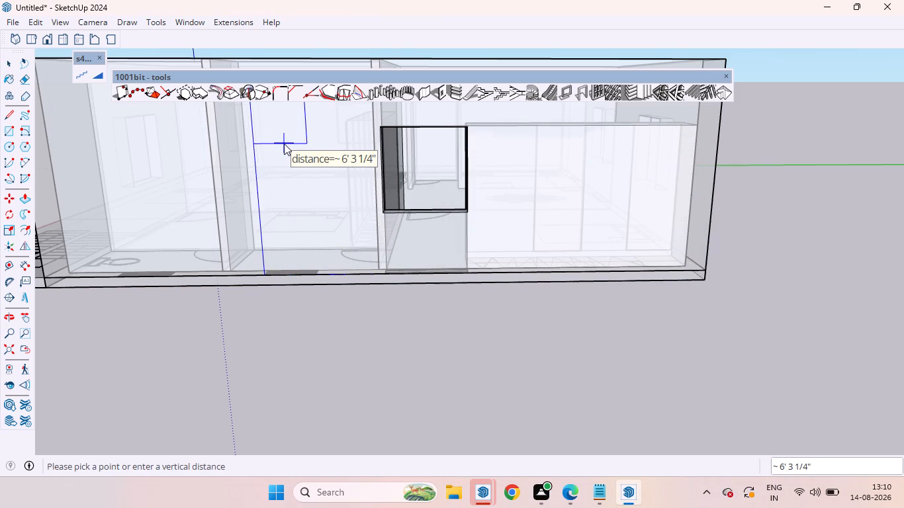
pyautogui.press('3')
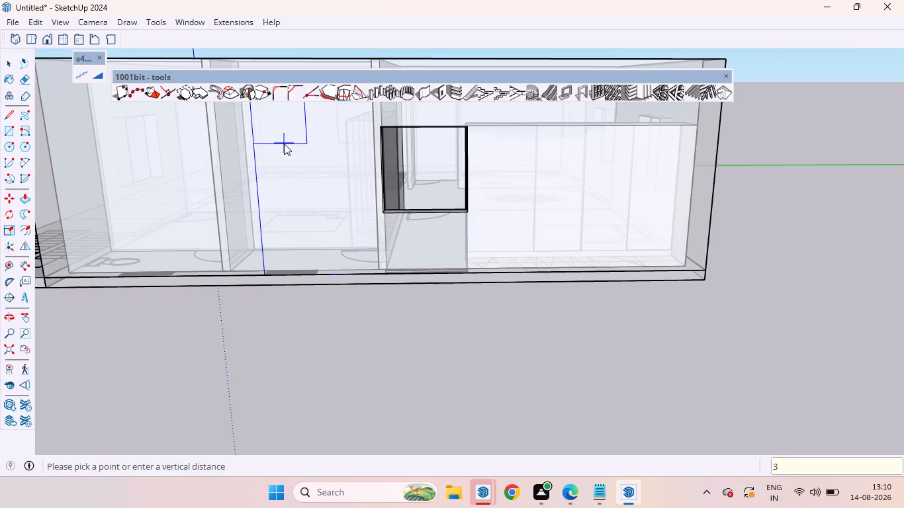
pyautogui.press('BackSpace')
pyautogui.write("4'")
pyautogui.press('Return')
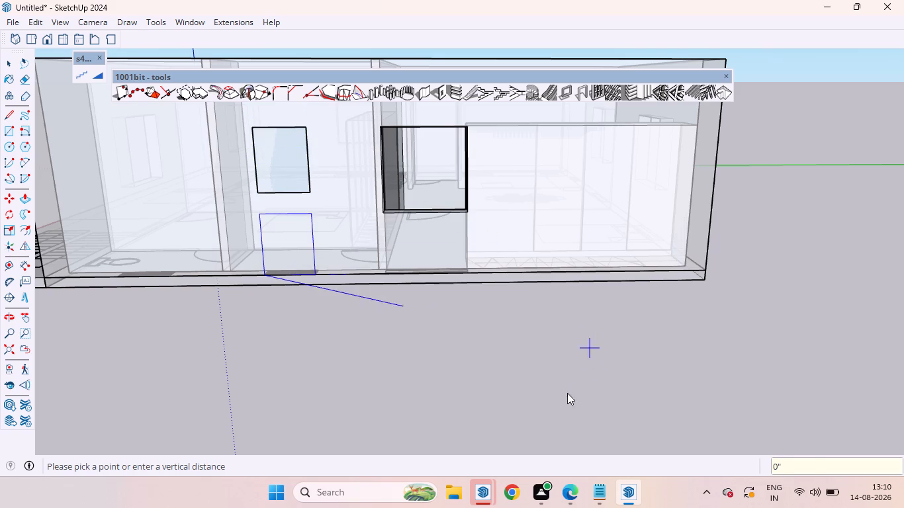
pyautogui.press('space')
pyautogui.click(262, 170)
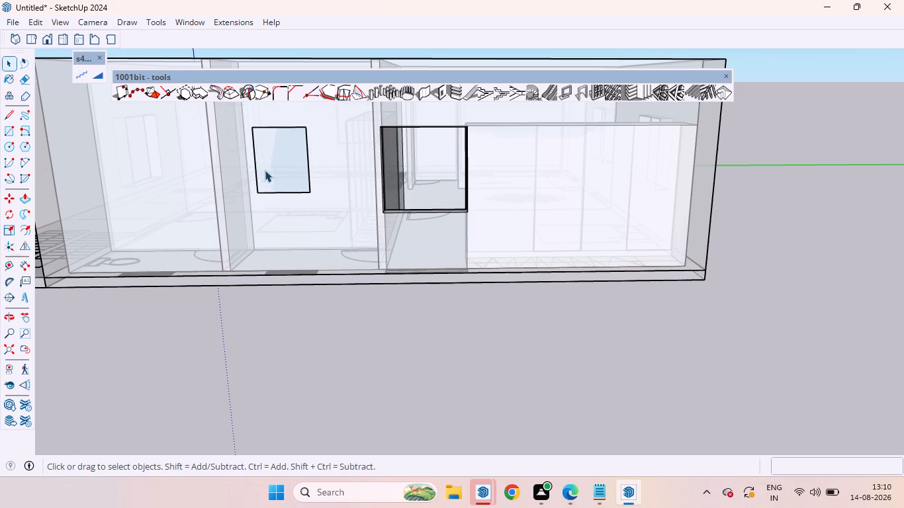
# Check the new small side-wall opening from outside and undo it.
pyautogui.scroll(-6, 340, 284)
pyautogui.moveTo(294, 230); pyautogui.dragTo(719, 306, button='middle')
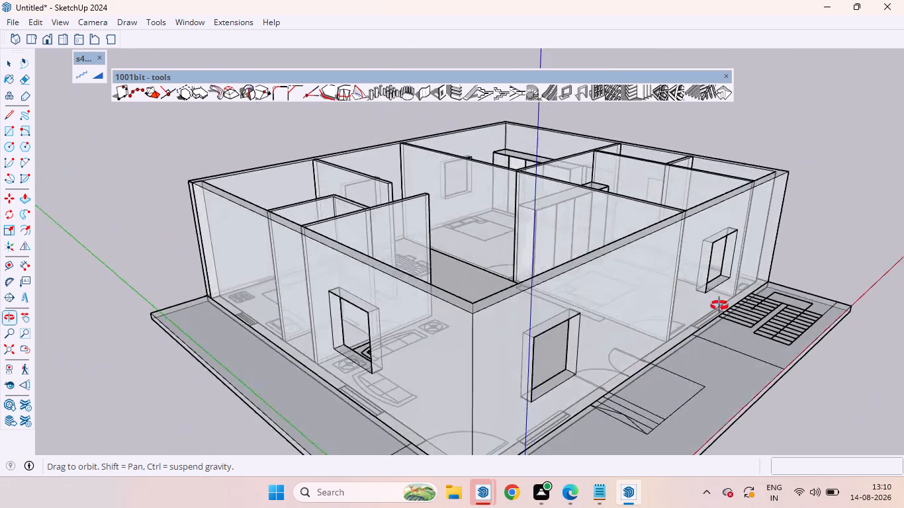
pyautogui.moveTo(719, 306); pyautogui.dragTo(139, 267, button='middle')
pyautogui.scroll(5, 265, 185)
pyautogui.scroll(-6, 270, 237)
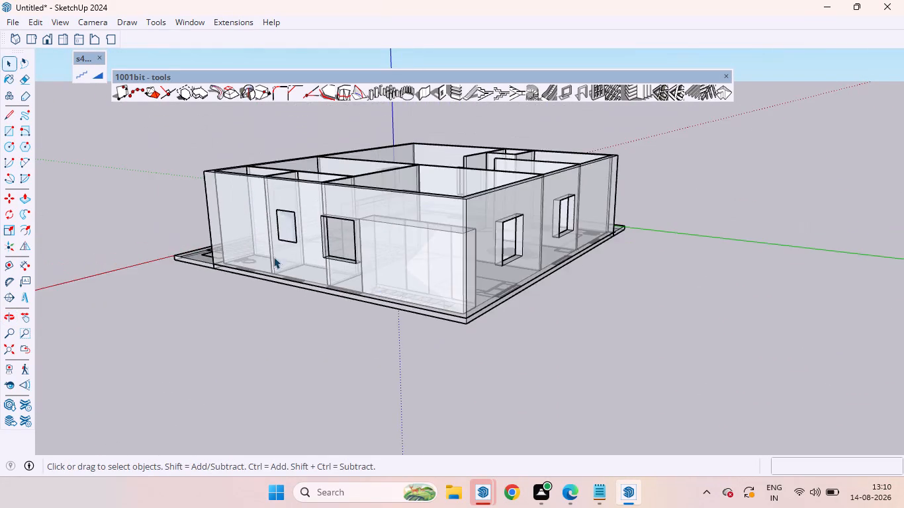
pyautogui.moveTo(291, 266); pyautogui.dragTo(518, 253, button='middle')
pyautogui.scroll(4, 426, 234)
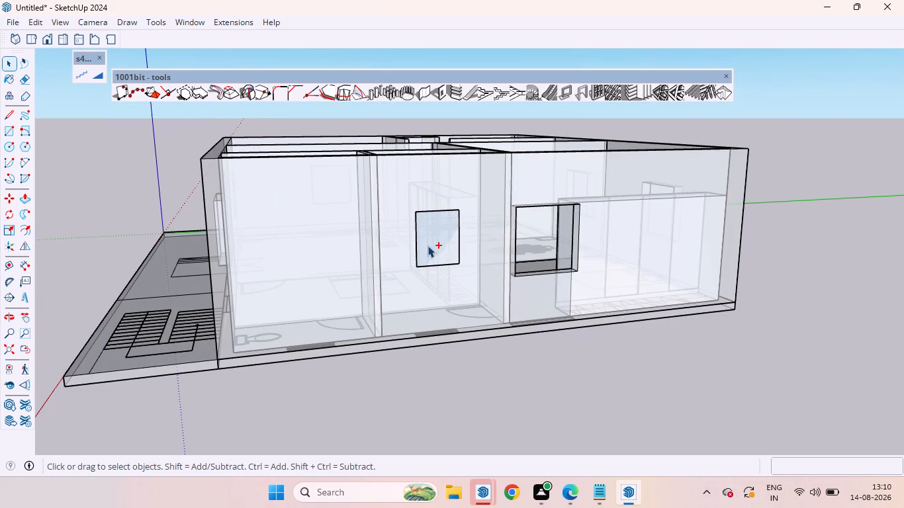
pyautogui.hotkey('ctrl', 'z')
# Set the wall opening width to 3', for a 3' by 3' window.
pyautogui.moveTo(539, 338); pyautogui.dragTo(404, 355, button='middle')
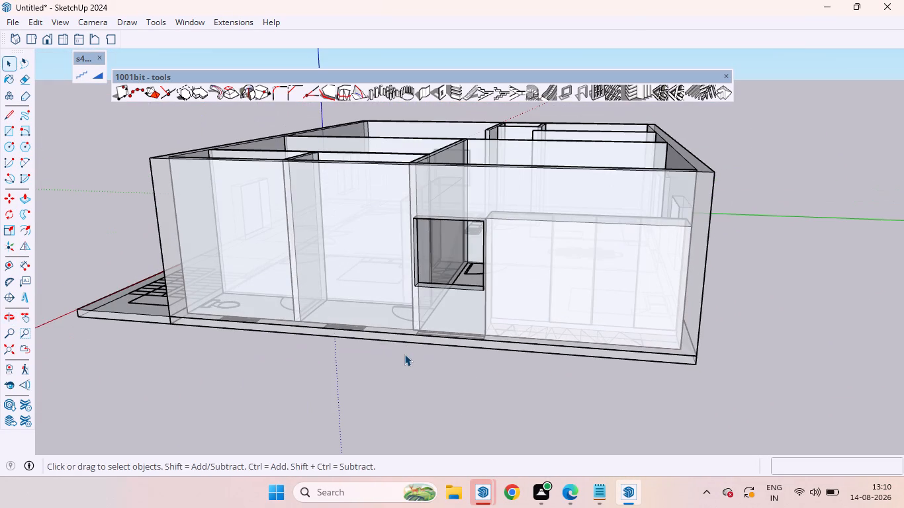
pyautogui.click(443, 94)
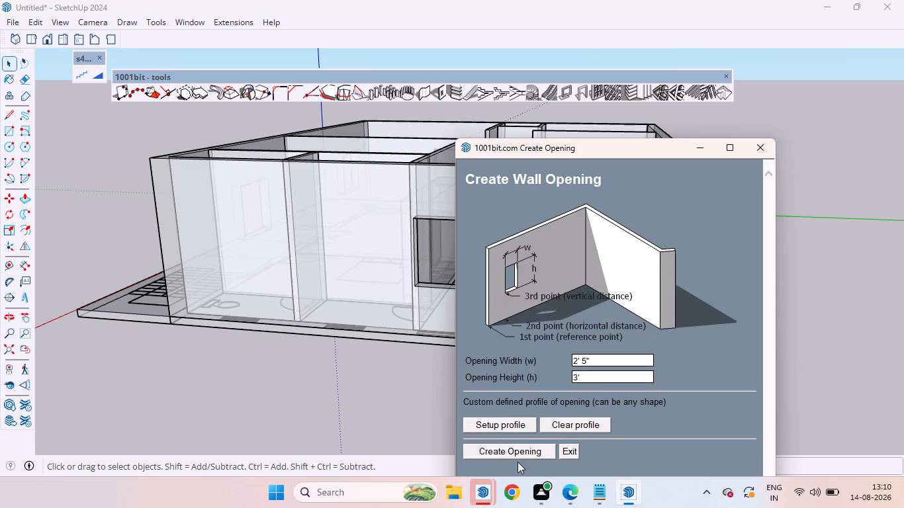
pyautogui.click(518, 462)
pyautogui.moveTo(604, 360); pyautogui.dragTo(572, 362)
pyautogui.moveTo(572, 362); pyautogui.dragTo(565, 362)
pyautogui.press('space')
pyautogui.press('3')
pyautogui.press("'")
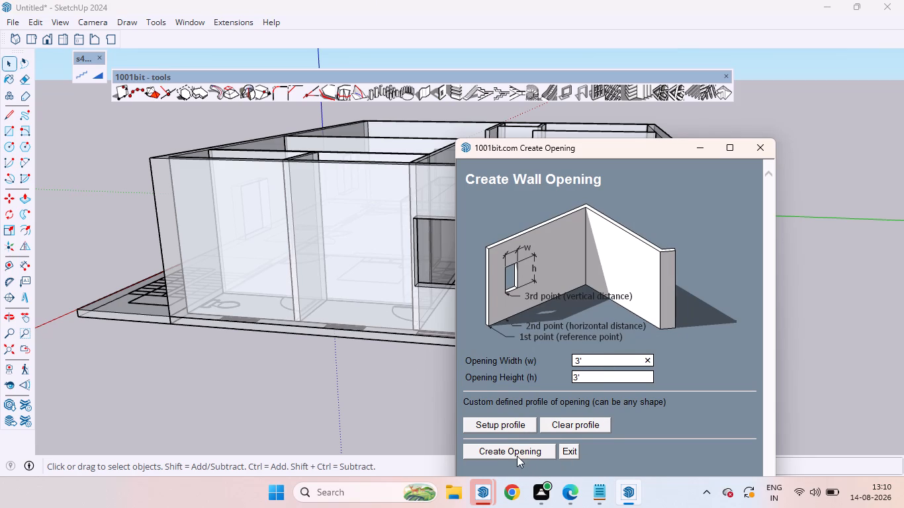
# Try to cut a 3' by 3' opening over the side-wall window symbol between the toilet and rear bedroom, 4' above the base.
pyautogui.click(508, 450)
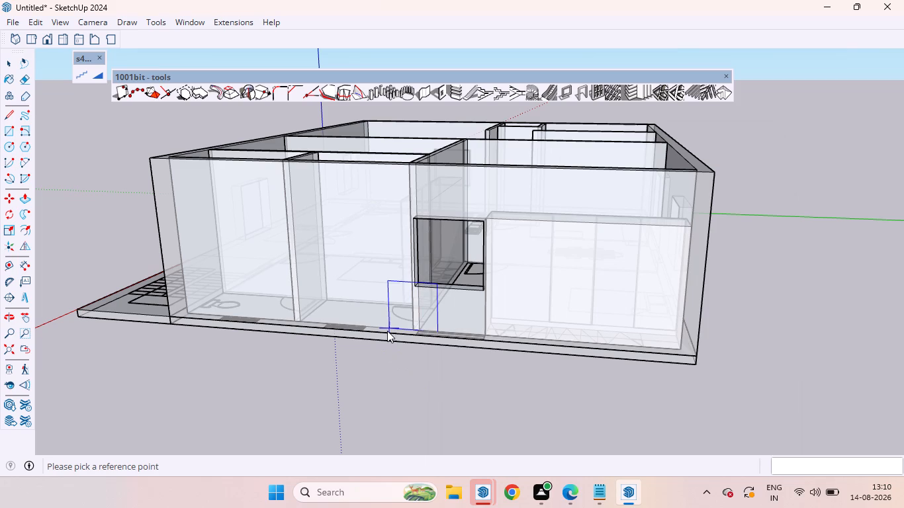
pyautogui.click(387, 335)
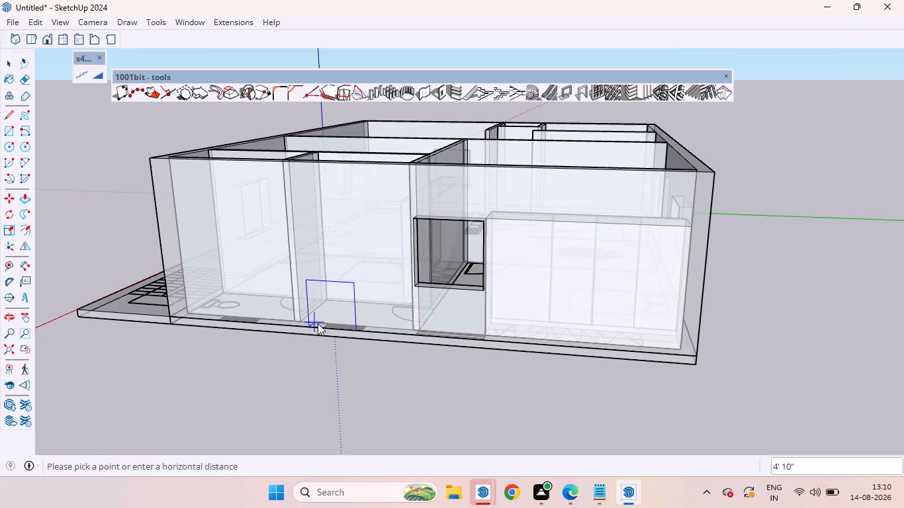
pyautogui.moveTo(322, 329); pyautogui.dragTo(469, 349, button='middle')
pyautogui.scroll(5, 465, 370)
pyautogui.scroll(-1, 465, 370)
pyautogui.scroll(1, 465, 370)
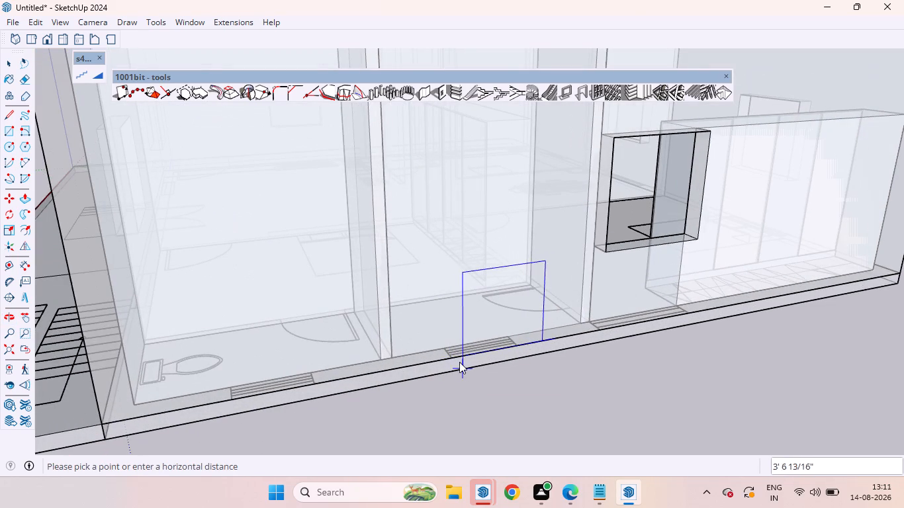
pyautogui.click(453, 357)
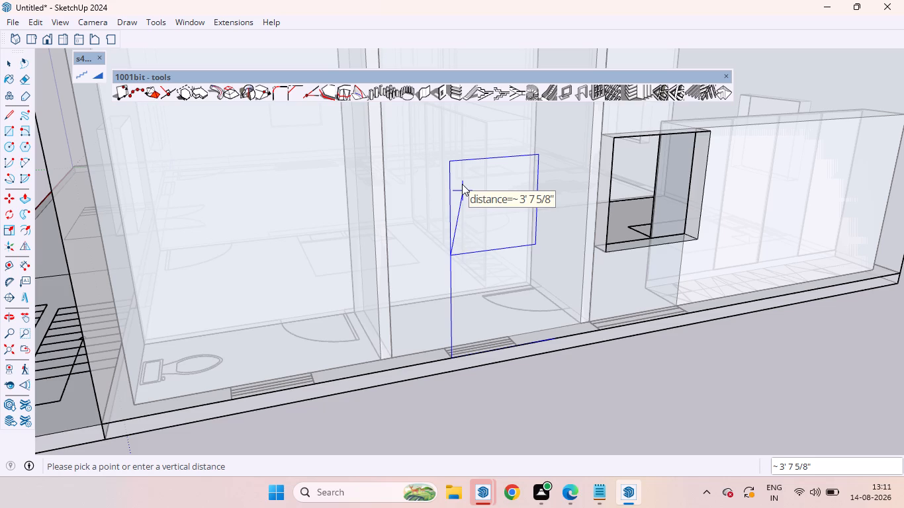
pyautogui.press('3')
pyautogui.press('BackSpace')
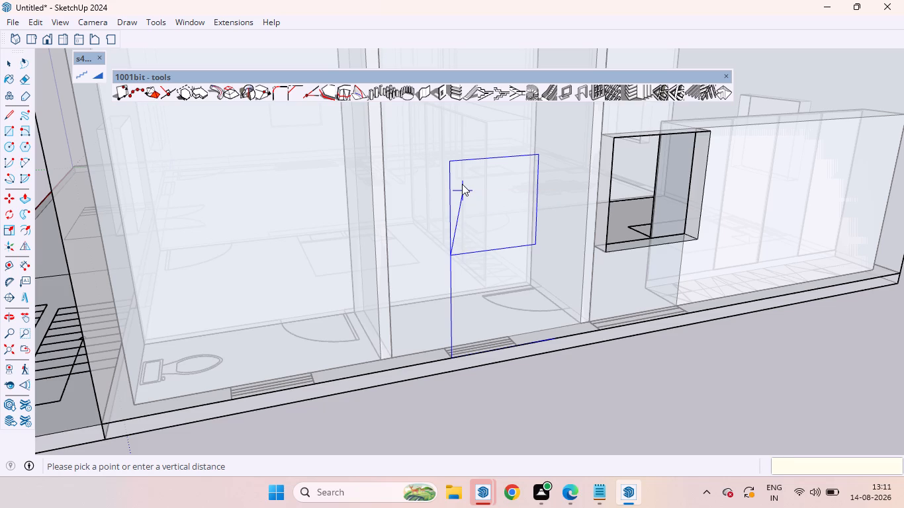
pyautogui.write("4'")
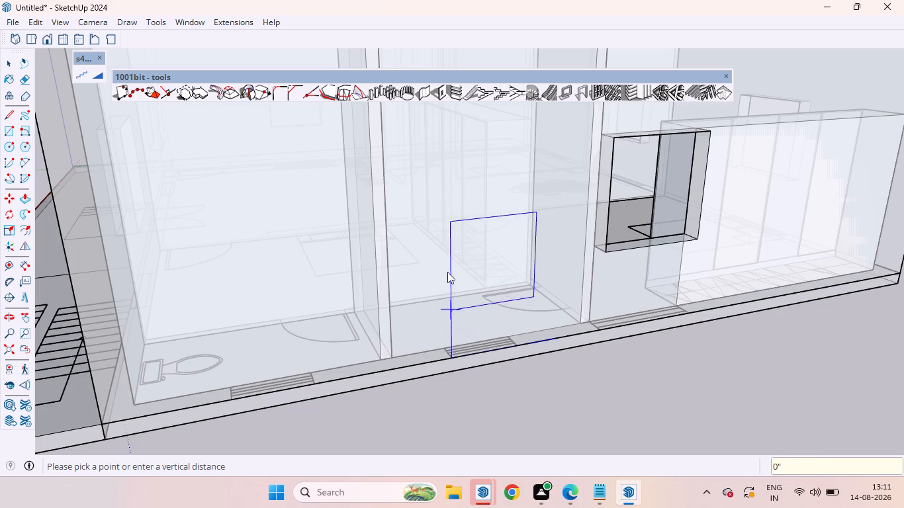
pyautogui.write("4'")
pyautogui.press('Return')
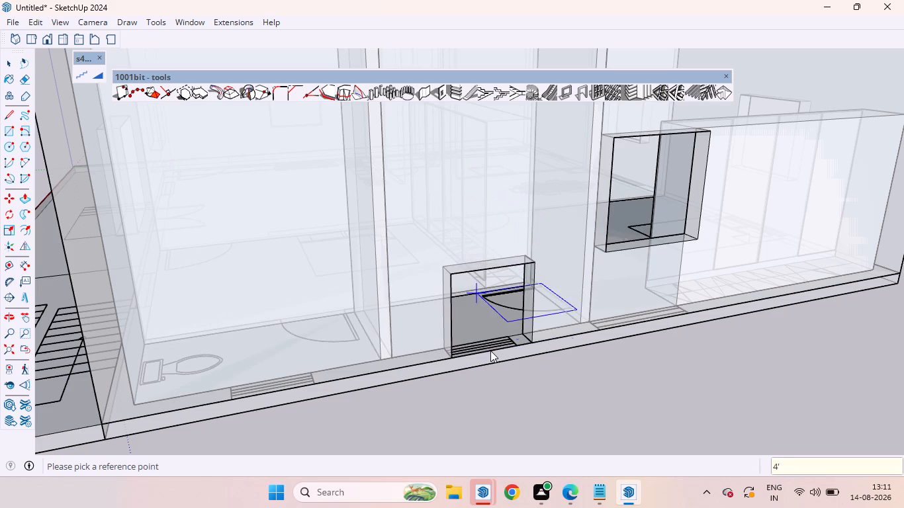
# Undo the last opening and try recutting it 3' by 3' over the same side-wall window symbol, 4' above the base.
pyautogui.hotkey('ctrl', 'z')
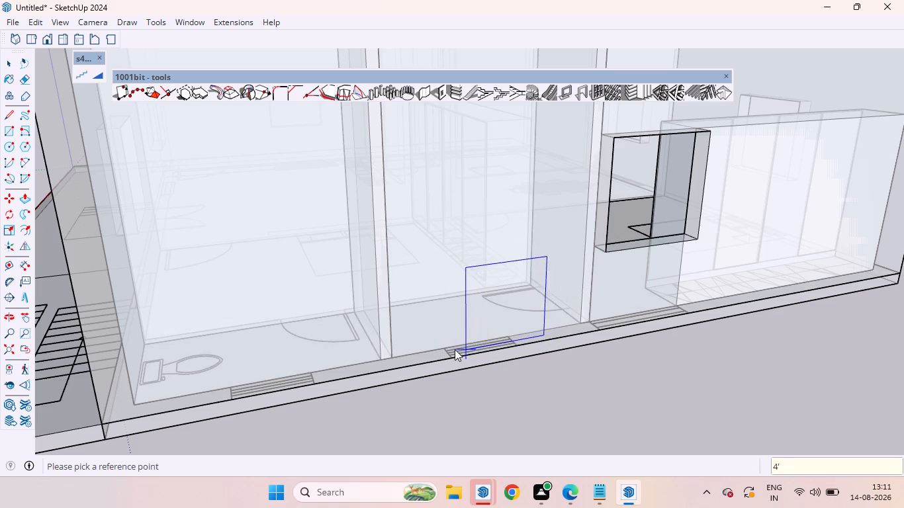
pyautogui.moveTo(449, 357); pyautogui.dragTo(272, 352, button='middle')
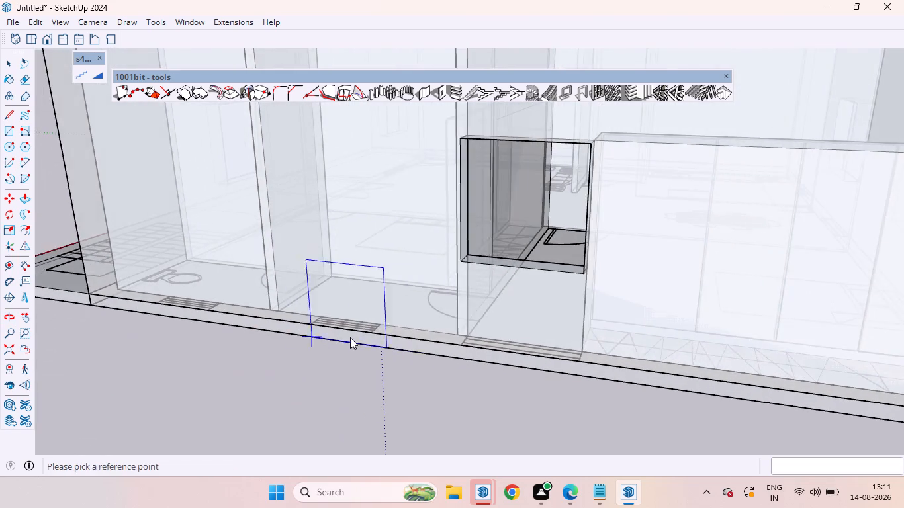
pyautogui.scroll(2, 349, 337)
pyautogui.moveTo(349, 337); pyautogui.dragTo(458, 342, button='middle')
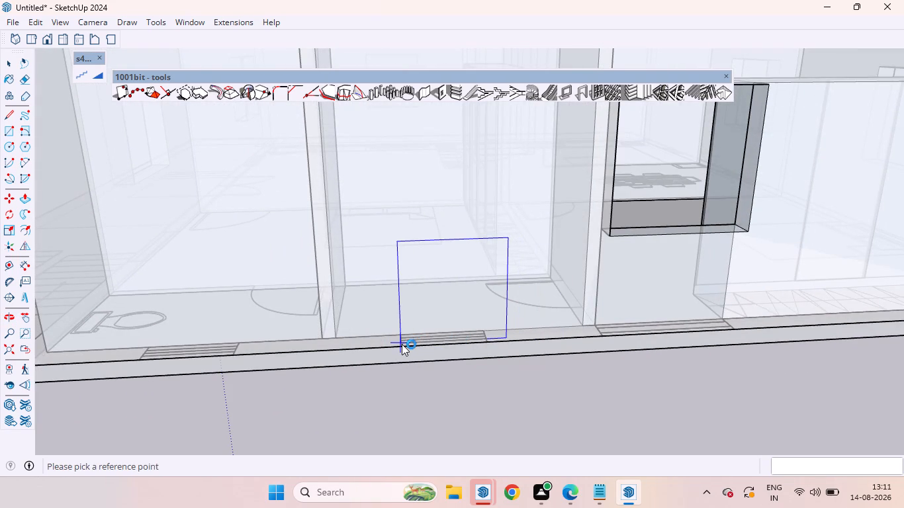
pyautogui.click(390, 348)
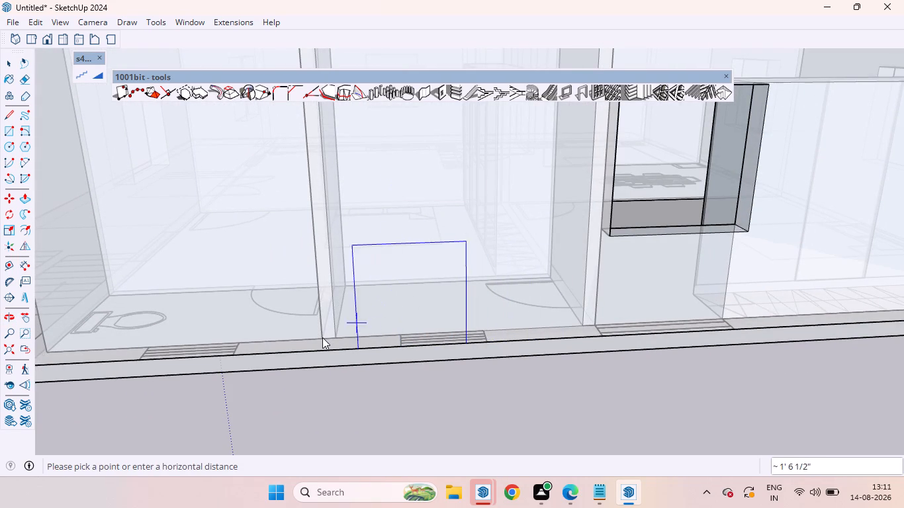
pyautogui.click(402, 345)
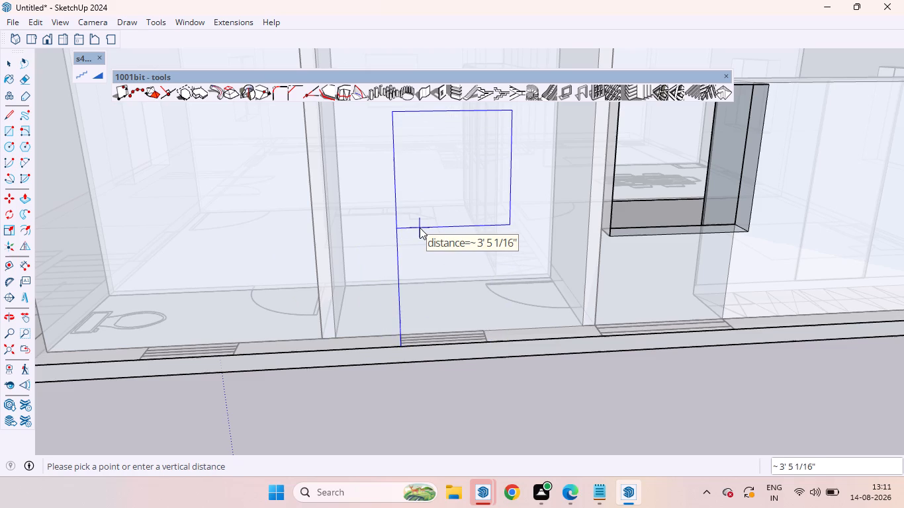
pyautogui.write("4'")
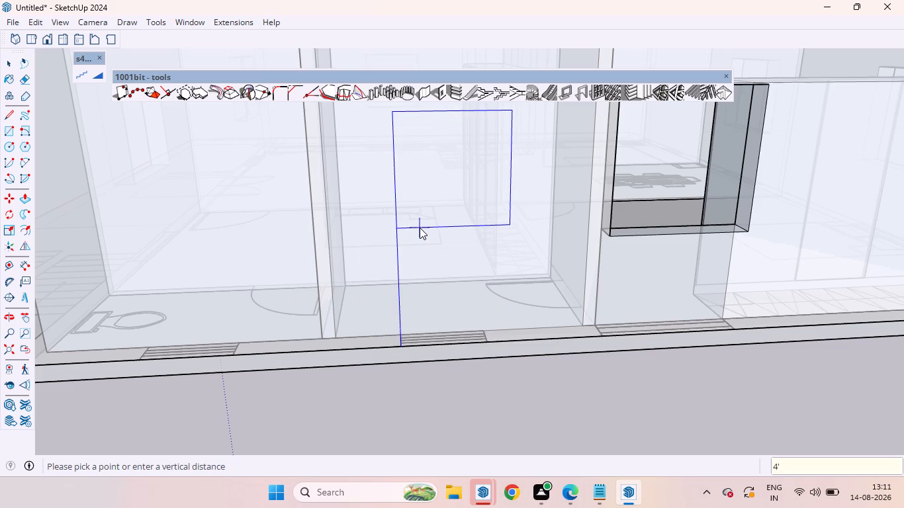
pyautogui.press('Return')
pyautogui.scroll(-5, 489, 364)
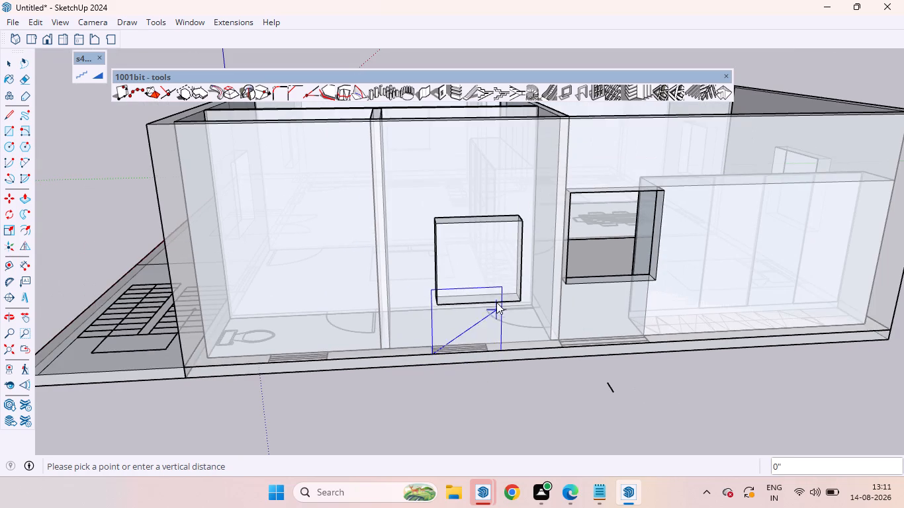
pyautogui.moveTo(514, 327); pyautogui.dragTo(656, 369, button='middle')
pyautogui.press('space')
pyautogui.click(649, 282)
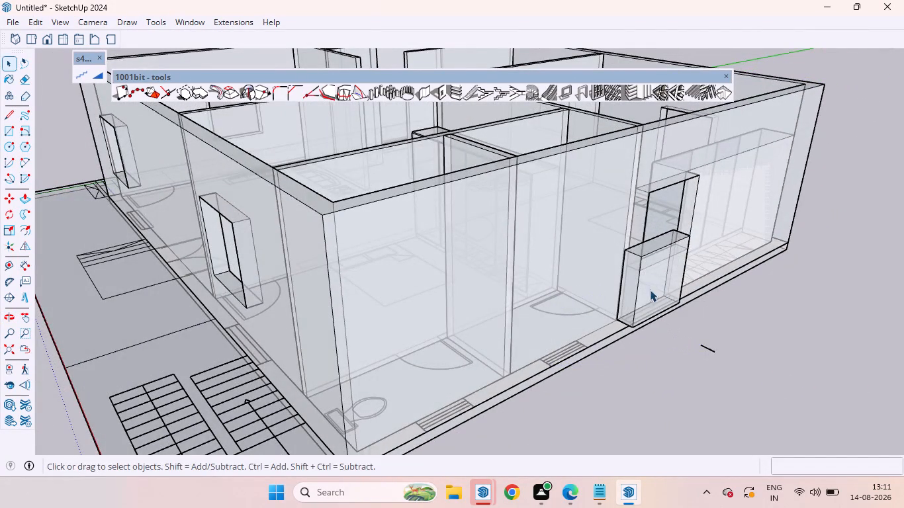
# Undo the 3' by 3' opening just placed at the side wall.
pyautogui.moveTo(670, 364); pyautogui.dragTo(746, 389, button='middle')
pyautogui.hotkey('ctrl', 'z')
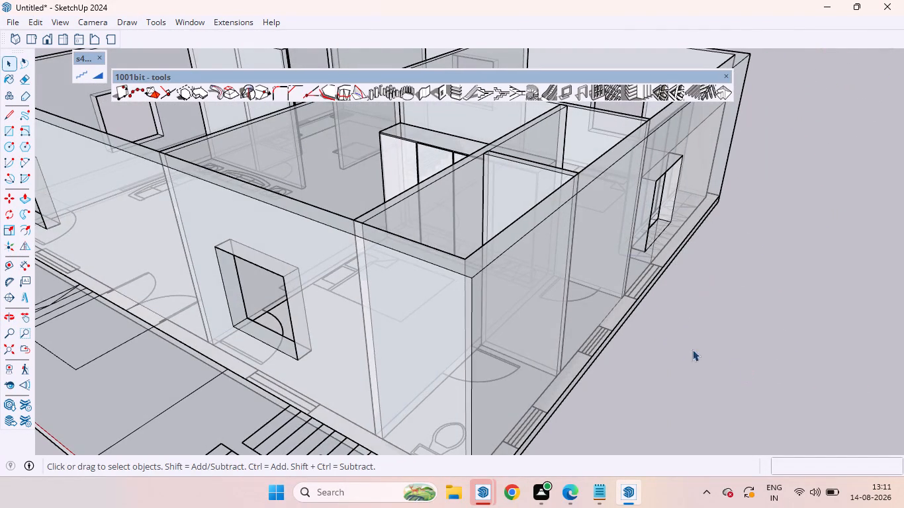
# Cut a 3' by 3' wall opening over the side-wall window symbol between the toilet and rear bedroom, 4' above the base.
pyautogui.moveTo(664, 353); pyautogui.dragTo(400, 305, button='middle')
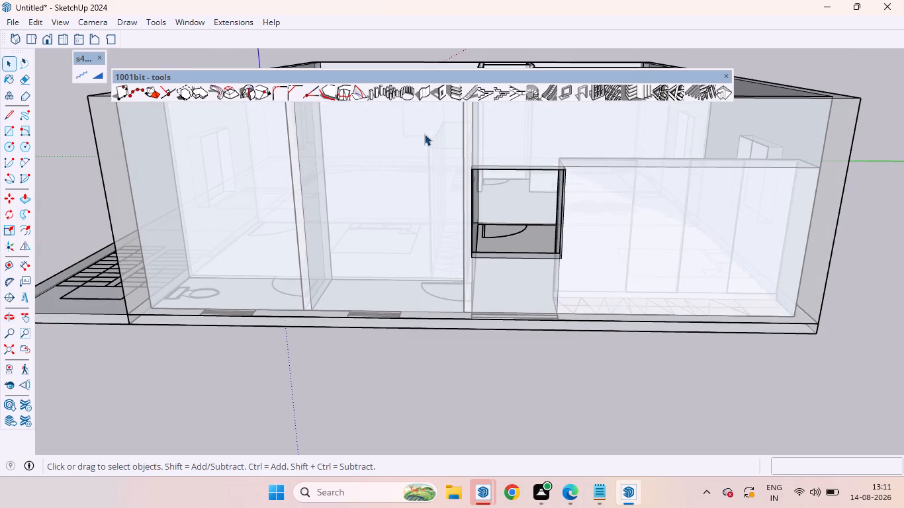
pyautogui.click(442, 88)
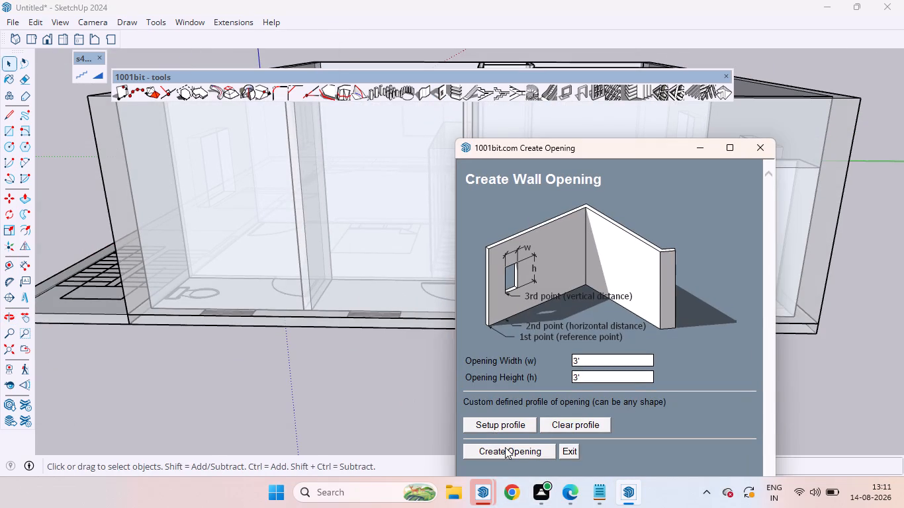
pyautogui.click(507, 447)
pyautogui.scroll(6, 330, 312)
pyautogui.moveTo(364, 341); pyautogui.dragTo(442, 398, button='middle')
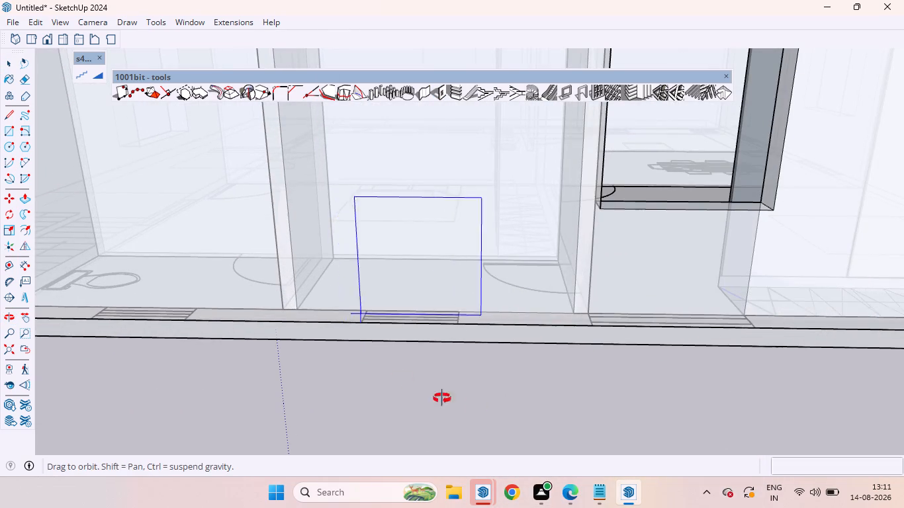
pyautogui.moveTo(442, 398); pyautogui.dragTo(579, 424, button='middle')
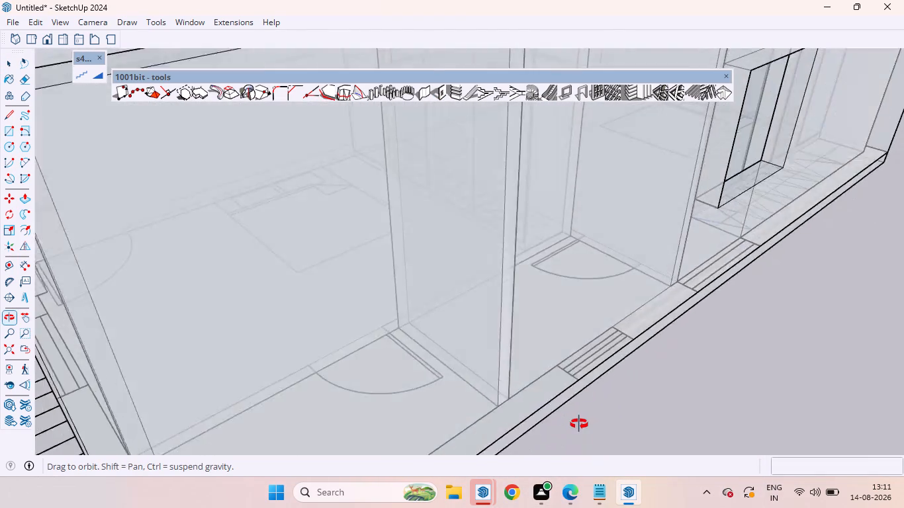
pyautogui.moveTo(579, 424); pyautogui.dragTo(433, 365, button='middle')
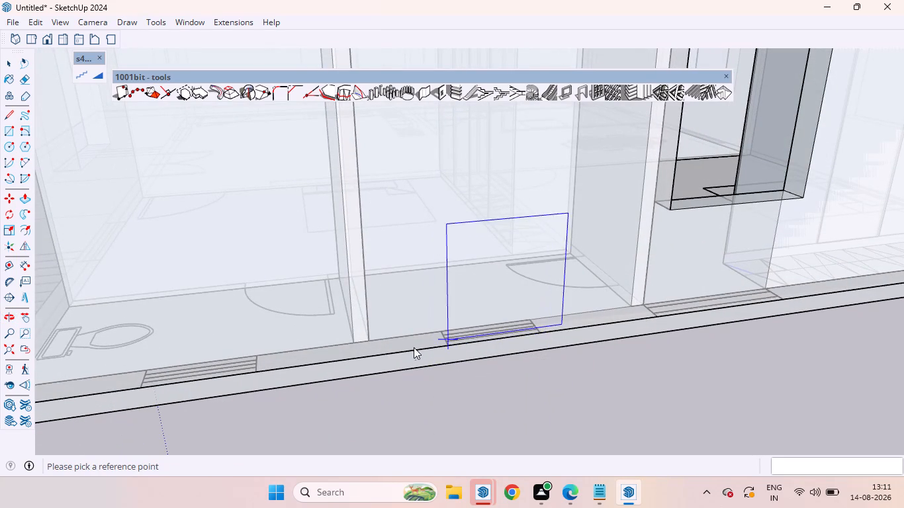
pyautogui.click(341, 357)
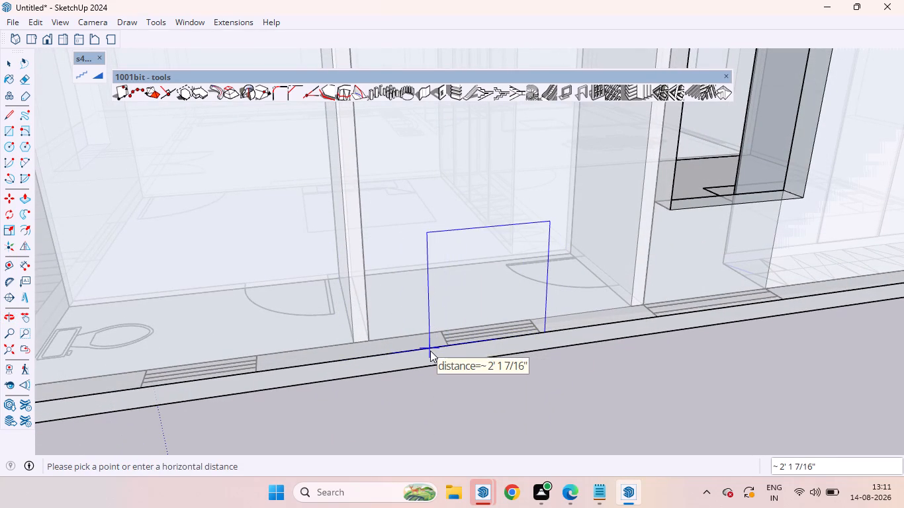
pyautogui.moveTo(430, 351); pyautogui.dragTo(378, 347, button='middle')
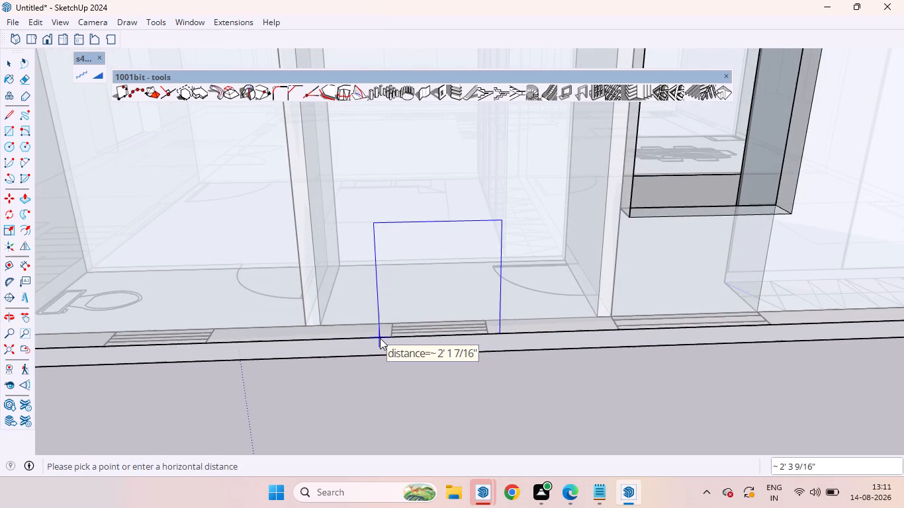
pyautogui.click(380, 338)
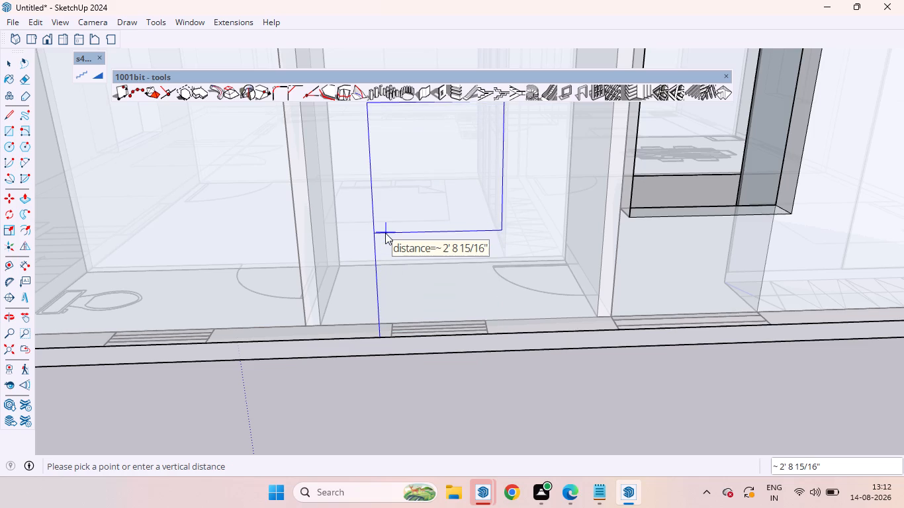
pyautogui.write("4'")
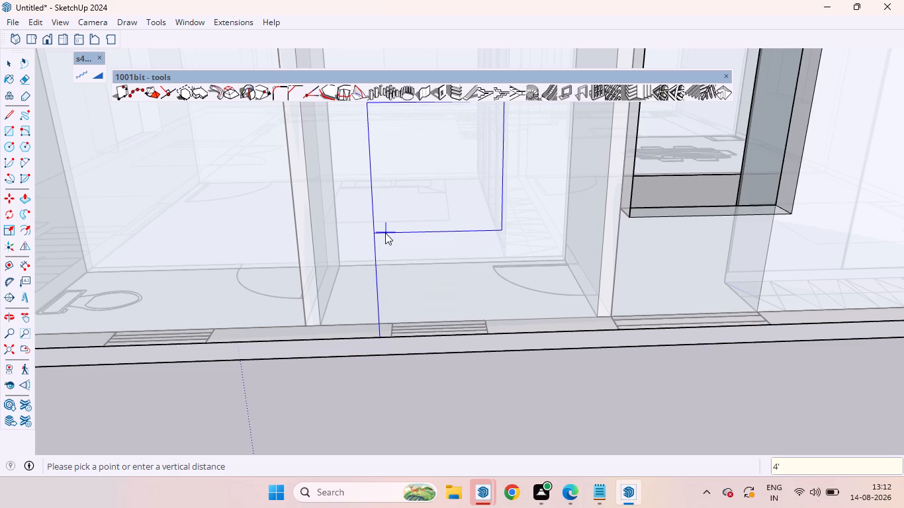
pyautogui.press('Return')
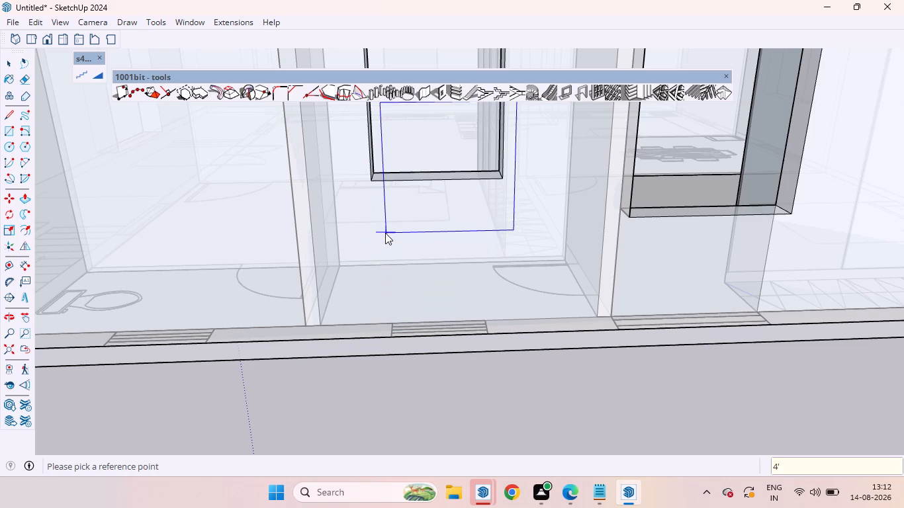
# Cut a 3' by 3' opening over the toilet's side-wall window symbol, 4' above the base.
pyautogui.scroll(-11, 527, 387)
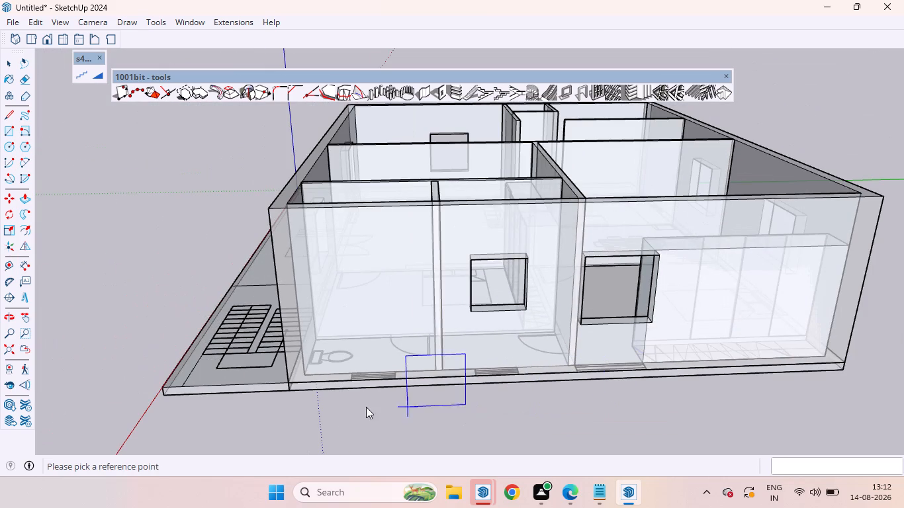
pyautogui.scroll(5, 328, 407)
pyautogui.scroll(-4, 593, 401)
pyautogui.moveTo(596, 412); pyautogui.dragTo(587, 403, button='middle')
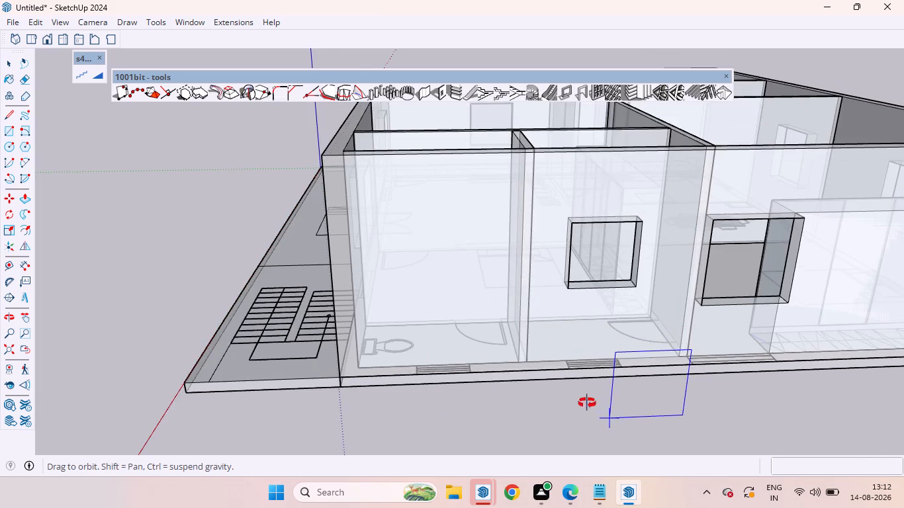
pyautogui.moveTo(587, 403); pyautogui.dragTo(628, 391, button='middle')
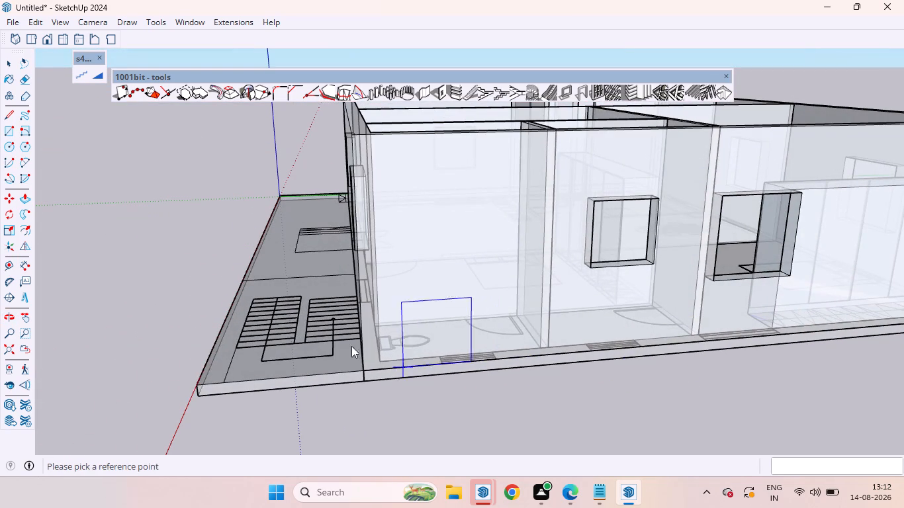
pyautogui.click(372, 370)
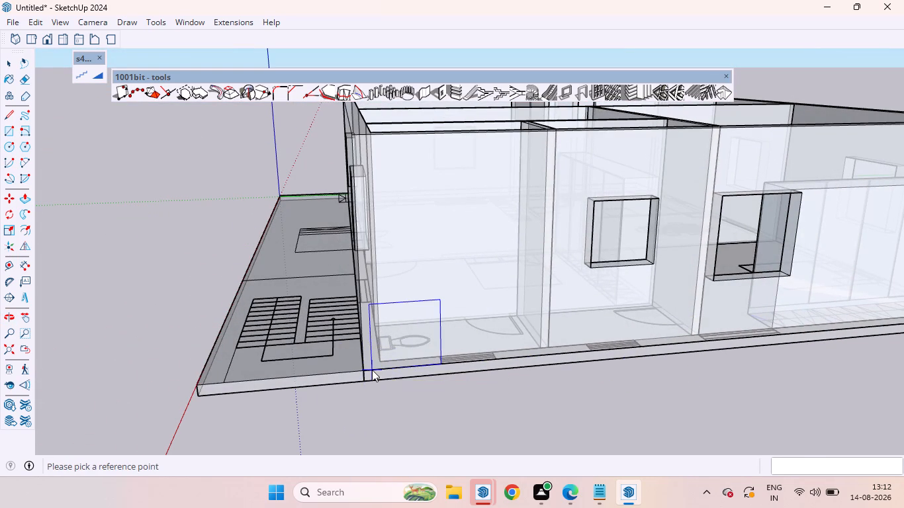
pyautogui.moveTo(442, 368); pyautogui.dragTo(420, 371, button='middle')
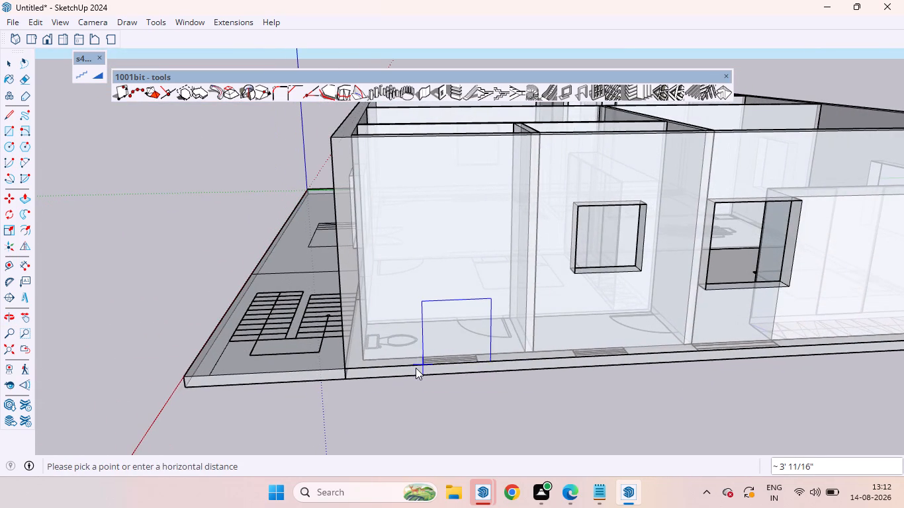
pyautogui.moveTo(410, 366); pyautogui.dragTo(410, 352, button='middle')
pyautogui.scroll(5, 410, 353)
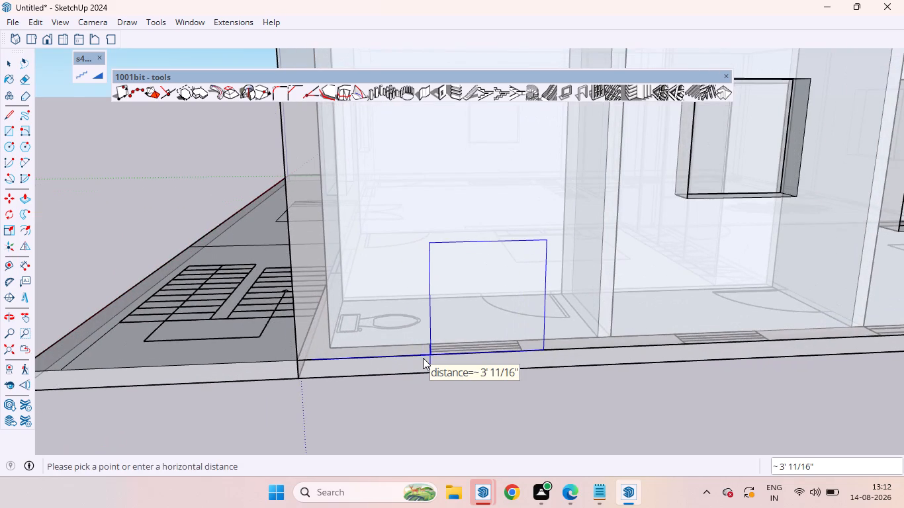
pyautogui.click(423, 358)
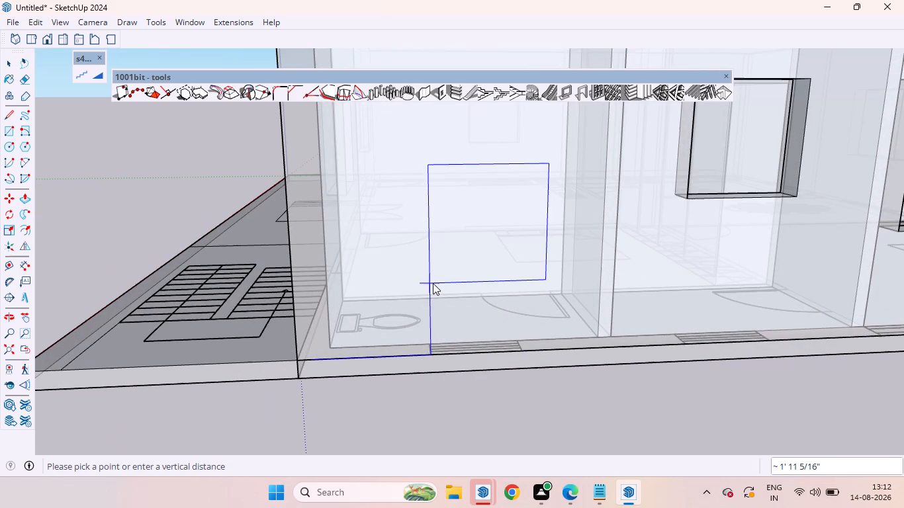
pyautogui.write("4'")
pyautogui.press('Return')
# Cut a 3' by 3' opening over the kitchen's rear-wall window symbol, beside the dining room window, 4' above the base.
pyautogui.scroll(-12, 518, 391)
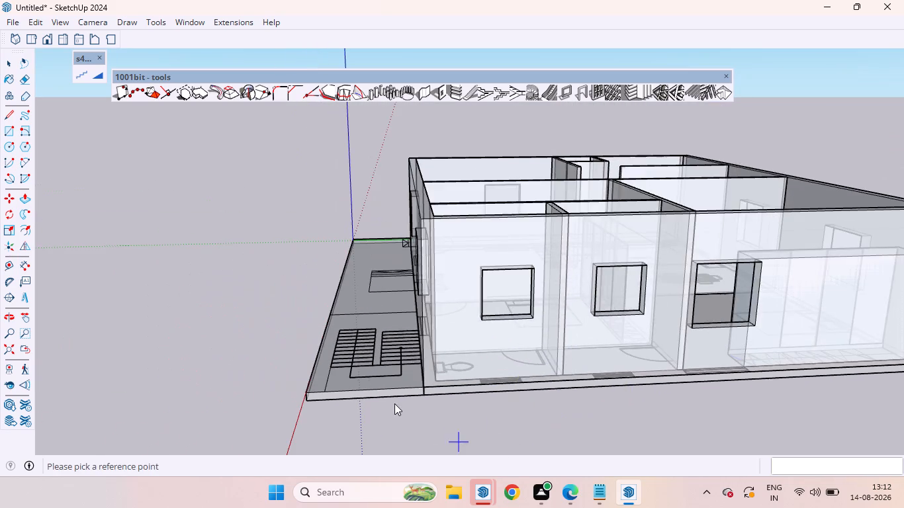
pyautogui.scroll(-6, 393, 403)
pyautogui.scroll(4, 764, 340)
pyautogui.moveTo(785, 344); pyautogui.dragTo(527, 391, button='middle')
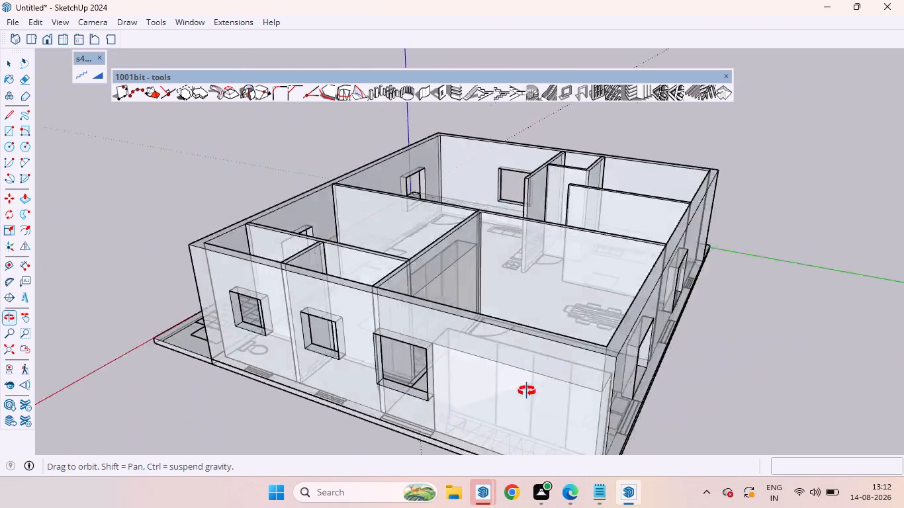
pyautogui.moveTo(527, 391); pyautogui.dragTo(353, 357, button='middle')
pyautogui.scroll(5, 764, 409)
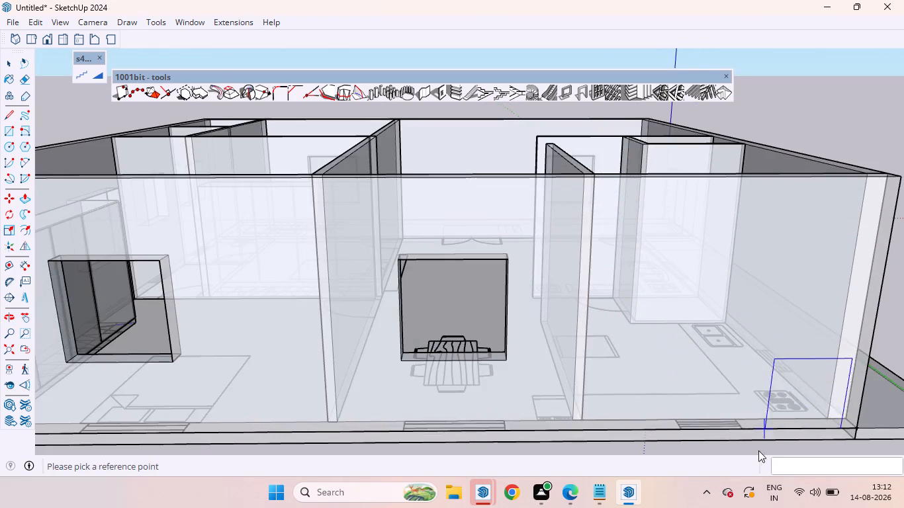
pyautogui.moveTo(750, 452); pyautogui.dragTo(700, 408, button='middle')
pyautogui.scroll(-5, 719, 391)
pyautogui.scroll(6, 756, 407)
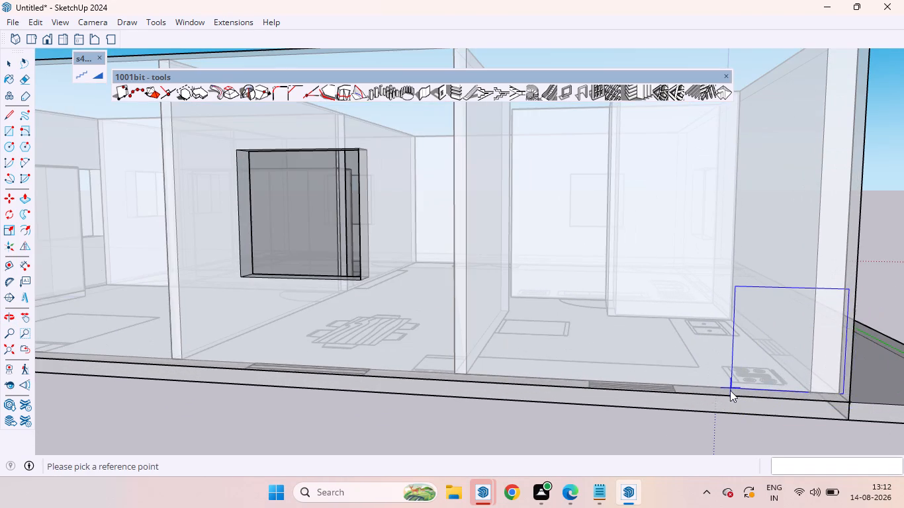
pyautogui.click(730, 394)
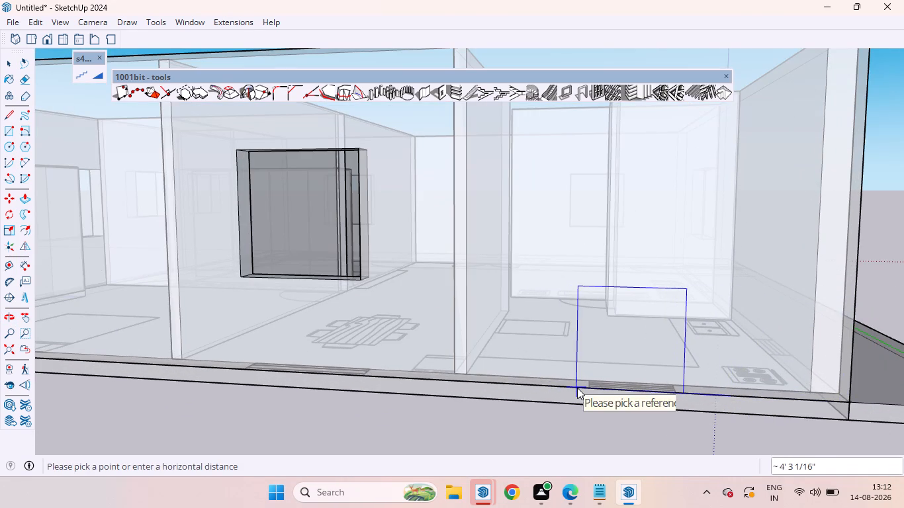
pyautogui.click(577, 388)
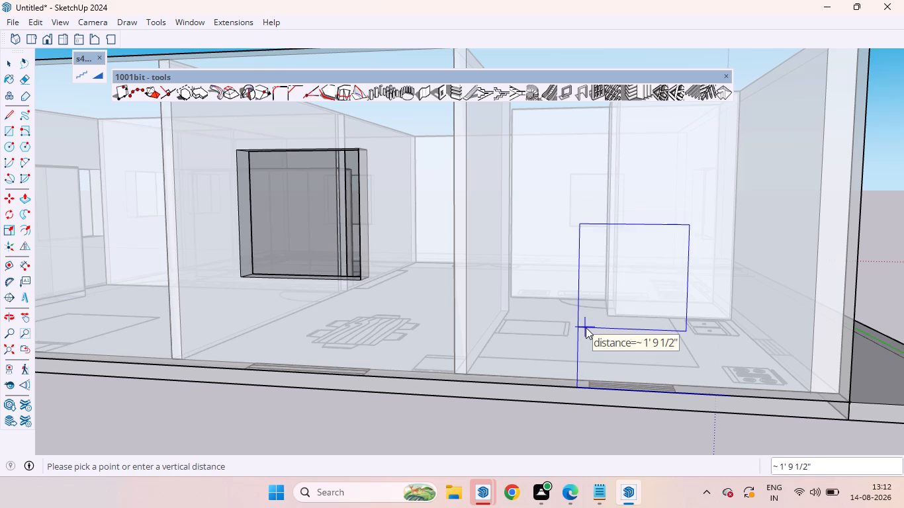
pyautogui.write("4'")
pyautogui.press('Return')
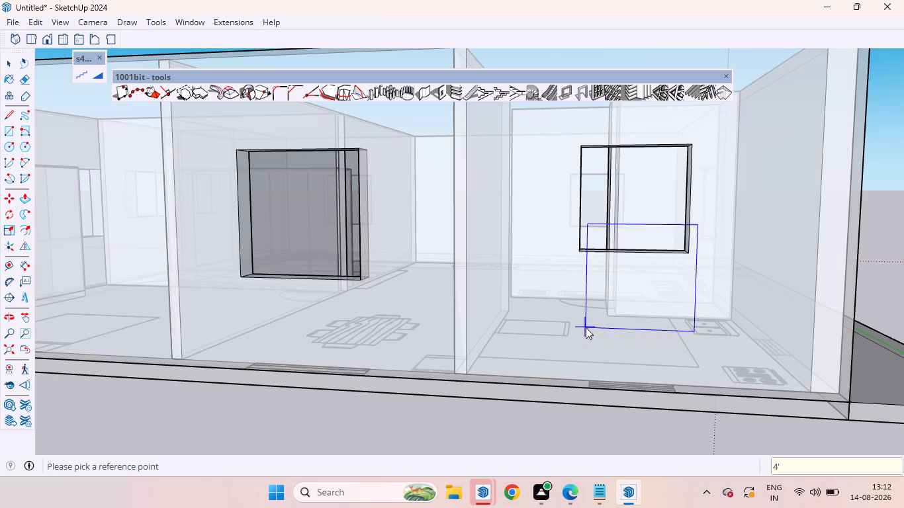
# Cut a 3' by 3' opening over the kitchen's side-wall window symbol between the stove and sink, 4' above the base.
pyautogui.scroll(-12, 463, 382)
pyautogui.scroll(2, 703, 339)
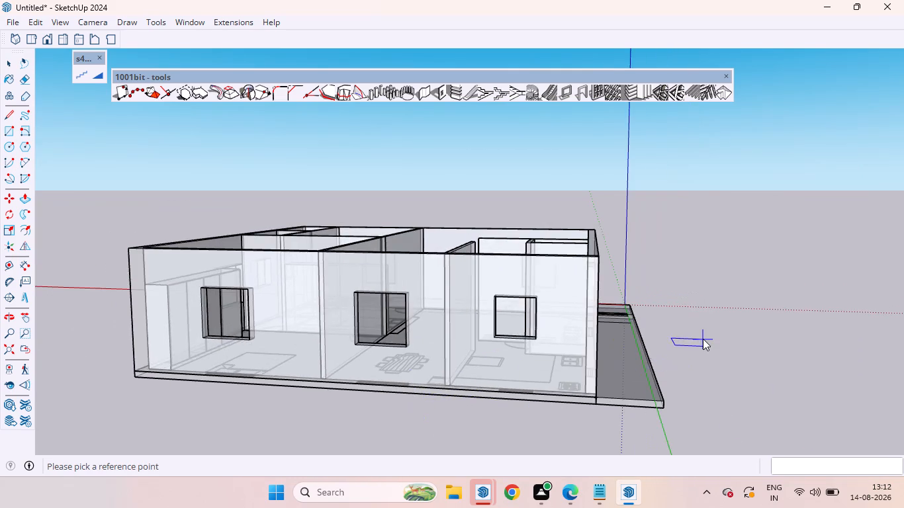
pyautogui.scroll(2, 703, 339)
pyautogui.moveTo(674, 376); pyautogui.dragTo(473, 413, button='middle')
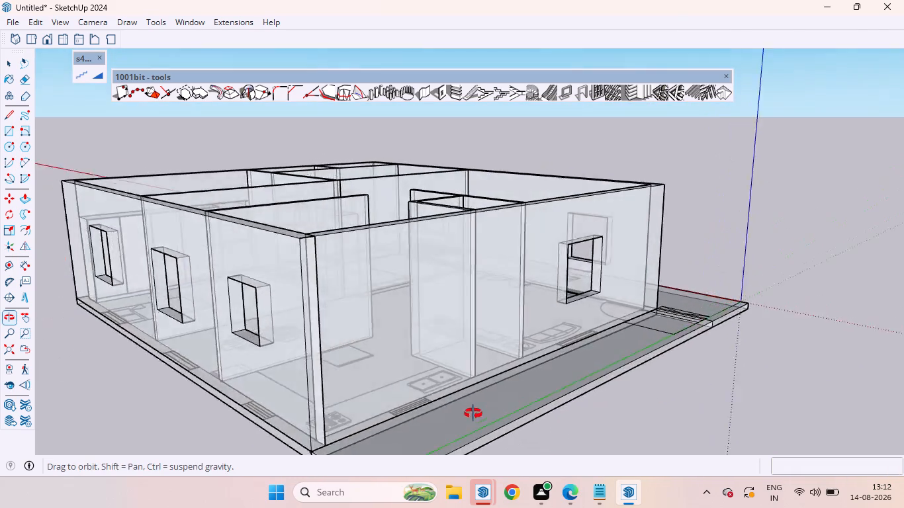
pyautogui.moveTo(473, 413); pyautogui.dragTo(370, 421, button='middle')
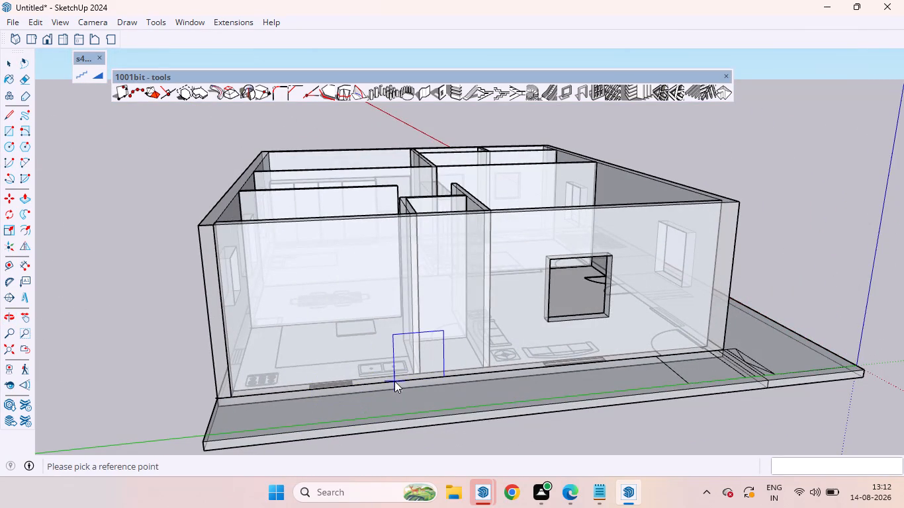
pyautogui.click(394, 381)
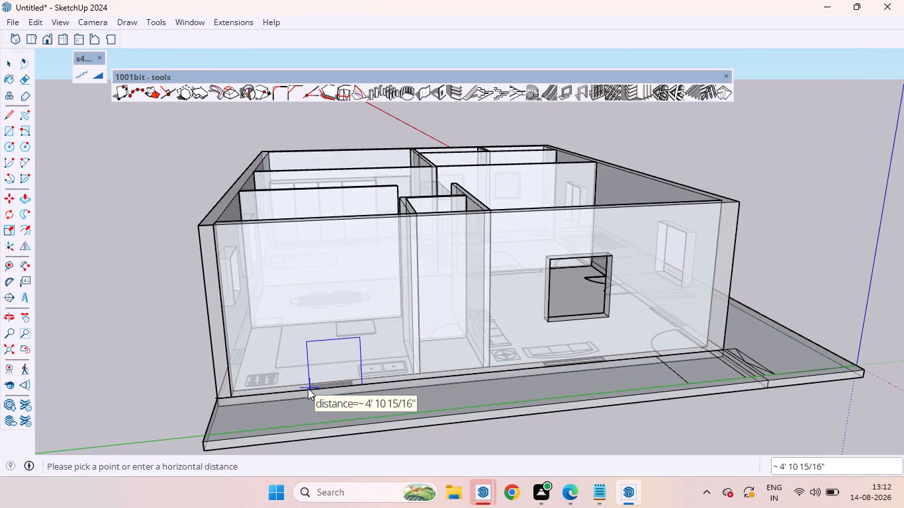
pyautogui.scroll(6, 308, 388)
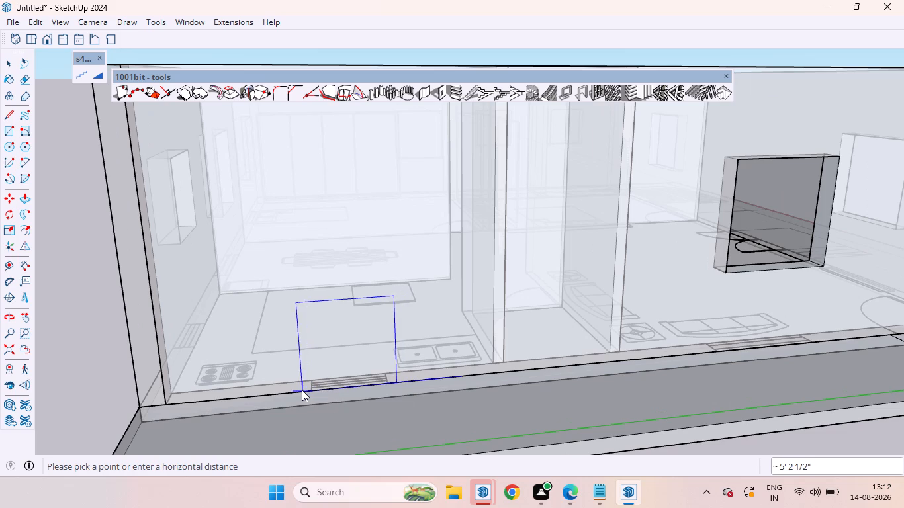
pyautogui.click(301, 390)
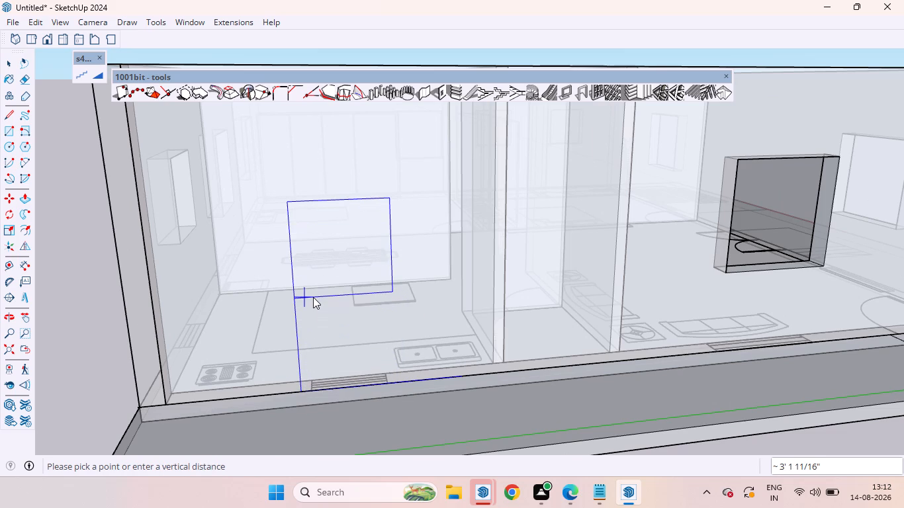
pyautogui.write("4'")
pyautogui.press('Return')
# Inspect the window openings in all outer walls of the house from every side.
pyautogui.scroll(-5, 326, 399)
pyautogui.scroll(5, 649, 348)
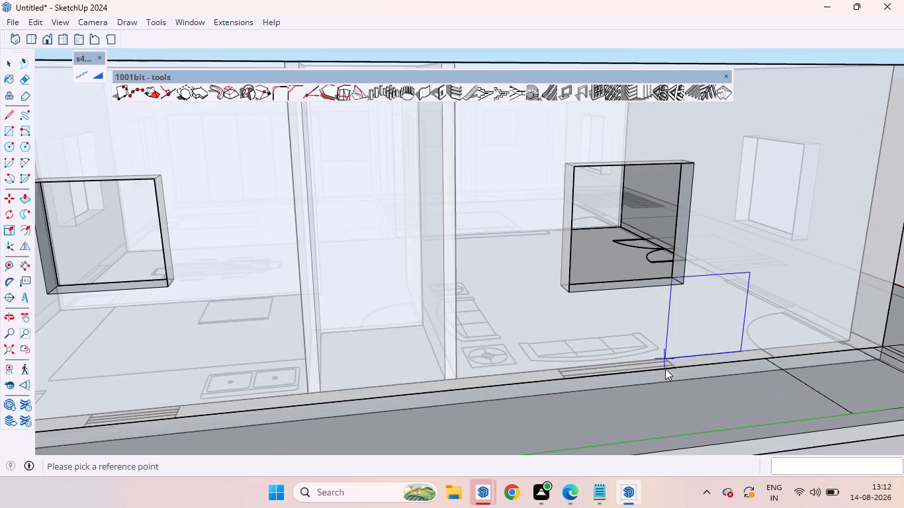
pyautogui.moveTo(591, 405); pyautogui.dragTo(208, 374, button='middle')
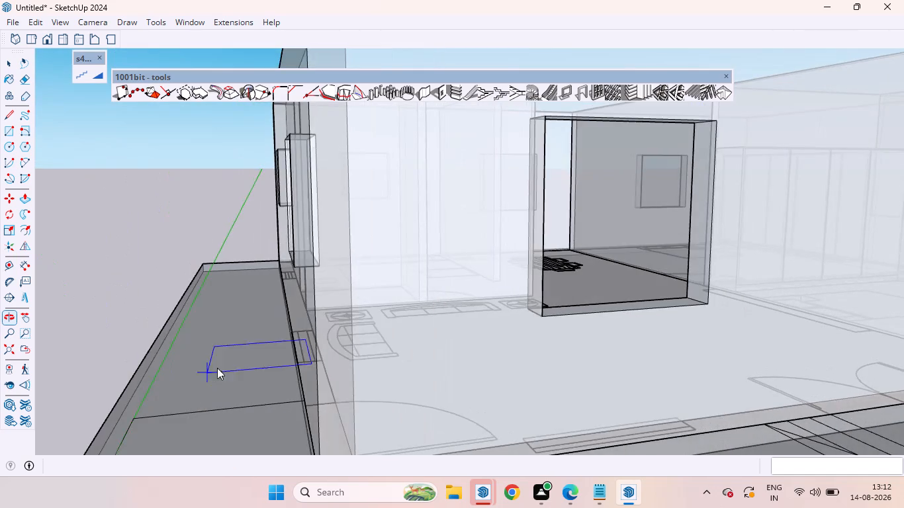
pyautogui.scroll(-6, 399, 359)
pyautogui.scroll(-6, 569, 354)
pyautogui.moveTo(715, 363); pyautogui.dragTo(611, 386, button='middle')
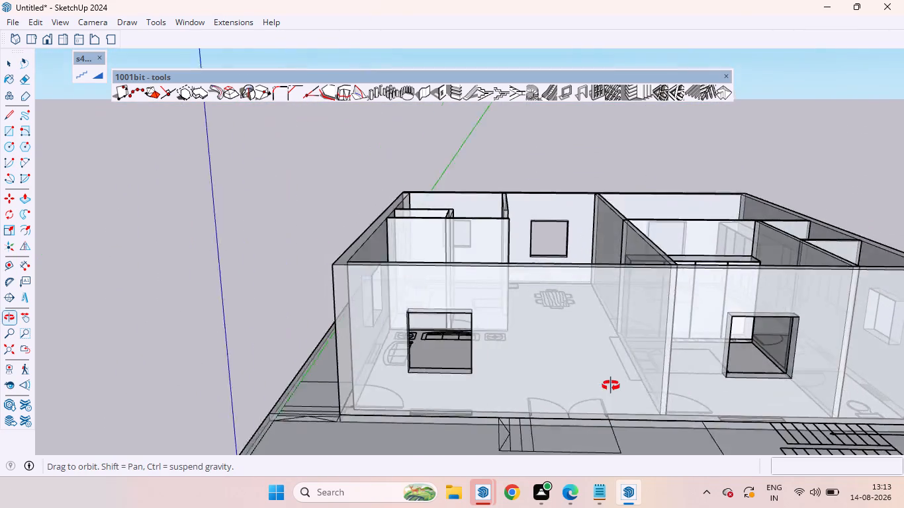
pyautogui.moveTo(611, 386); pyautogui.dragTo(758, 396, button='middle')
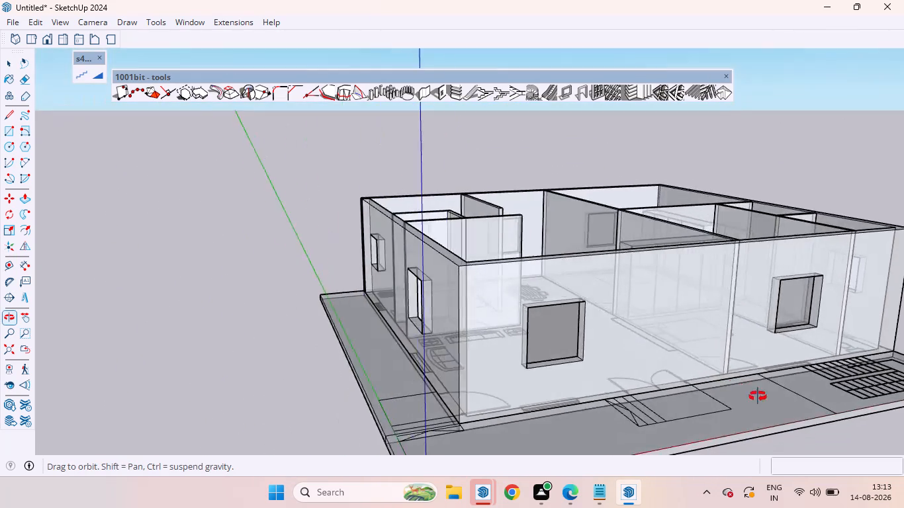
pyautogui.moveTo(758, 396); pyautogui.dragTo(834, 419, button='middle')
pyautogui.scroll(1, 832, 414)
pyautogui.moveTo(332, 318); pyautogui.dragTo(586, 348, button='middle')
pyautogui.moveTo(377, 319); pyautogui.dragTo(518, 354, button='middle')
pyautogui.moveTo(382, 336); pyautogui.dragTo(461, 384, button='middle')
pyautogui.moveTo(426, 335); pyautogui.dragTo(542, 373, button='middle')
pyautogui.moveTo(397, 308); pyautogui.dragTo(549, 354, button='middle')
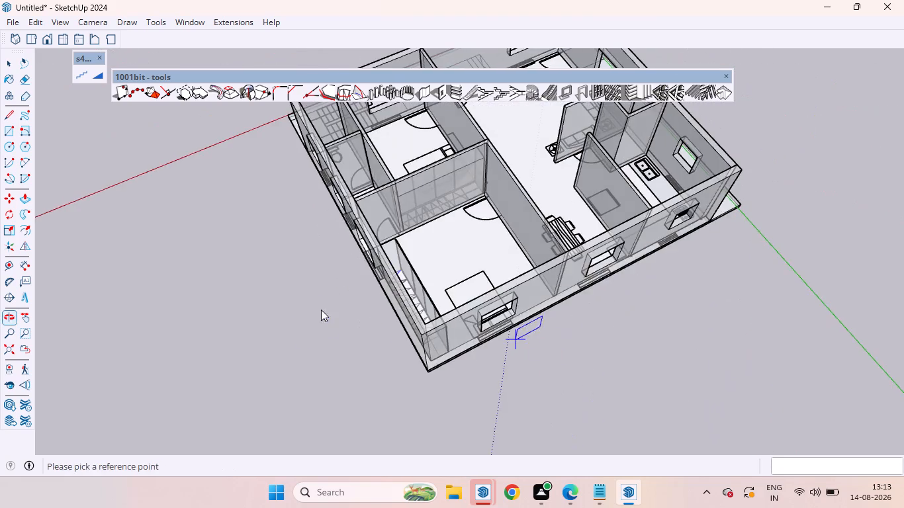
pyautogui.moveTo(320, 312); pyautogui.dragTo(471, 257, button='middle')
pyautogui.moveTo(222, 273); pyautogui.dragTo(420, 262, button='middle')
pyautogui.moveTo(201, 279); pyautogui.dragTo(501, 280, button='middle')
pyautogui.scroll(1, 503, 278)
pyautogui.scroll(-1, 509, 278)
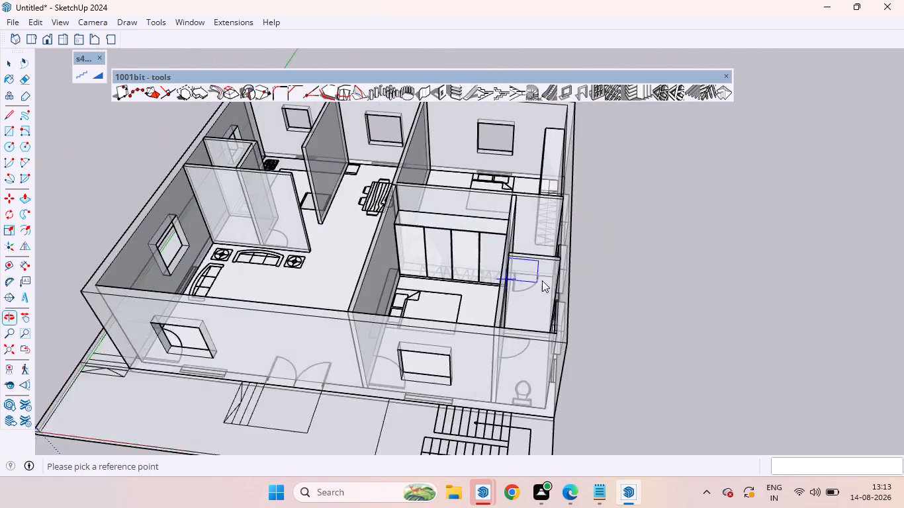
pyautogui.press('space')
pyautogui.click(625, 333)
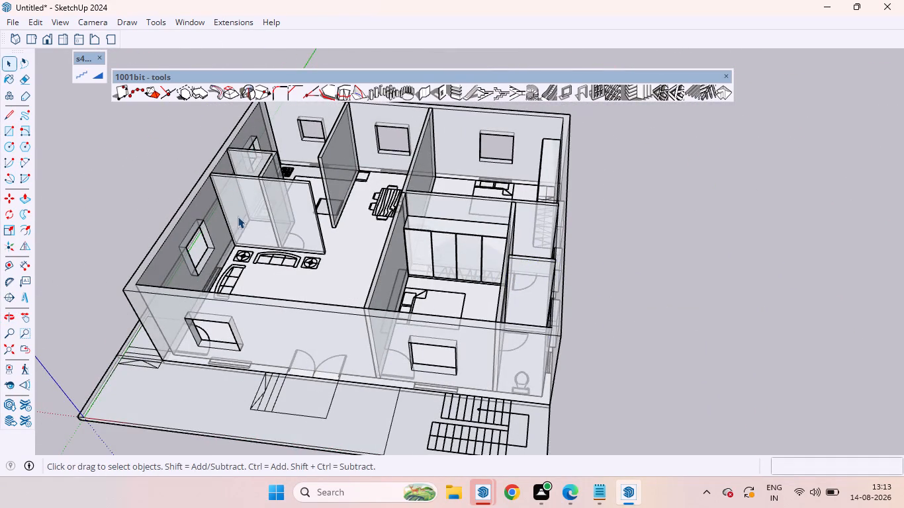
pyautogui.scroll(-6, 237, 216)
pyautogui.moveTo(296, 273); pyautogui.dragTo(590, 228, button='middle')
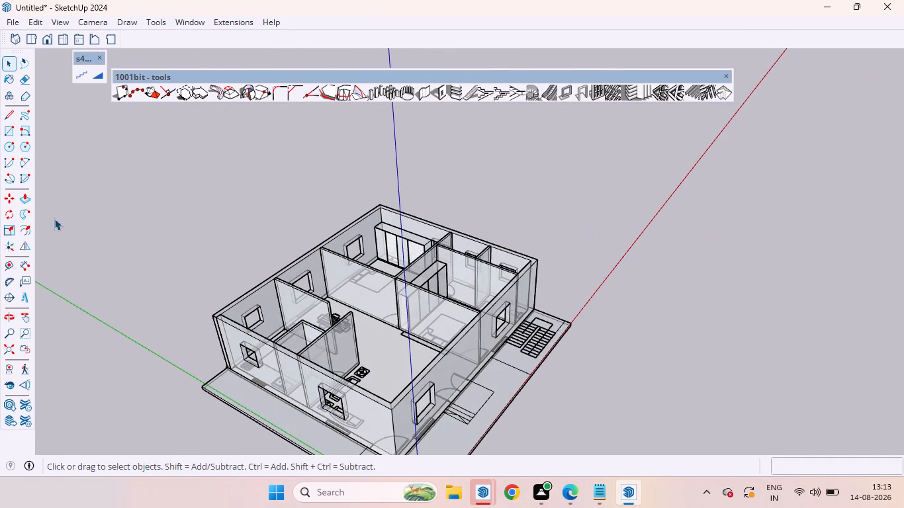
# Turn off the X-ray face style so the model's faces are shown opaque.
pyautogui.click(12, 22)
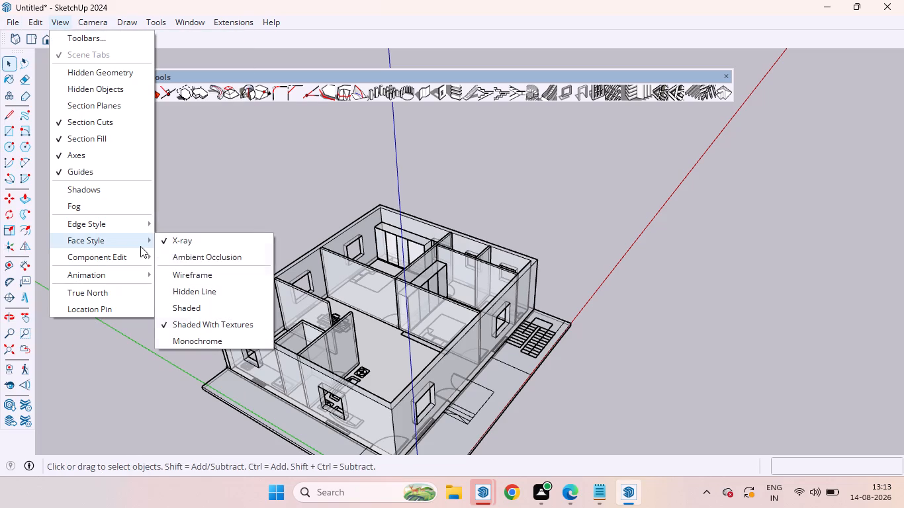
pyautogui.click(186, 245)
pyautogui.click(201, 247)
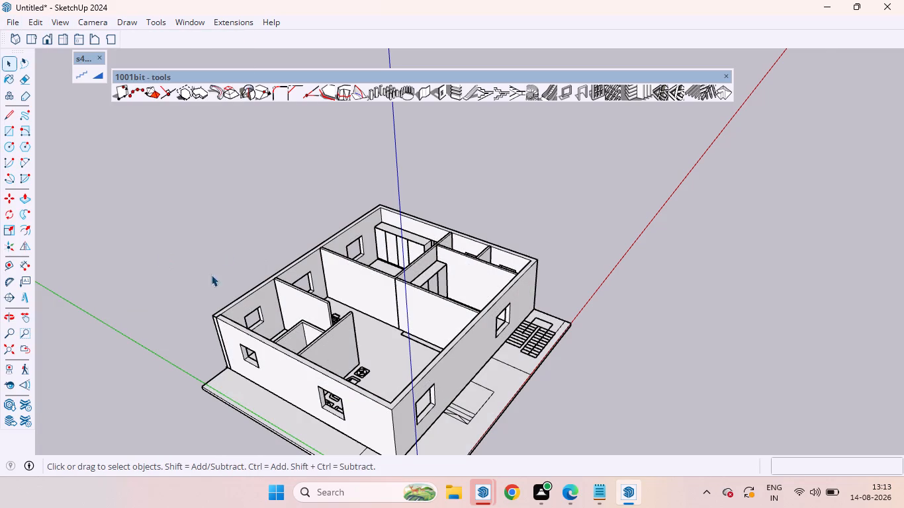
# Examine the room layout and door symbols from above, zooming into the bedrooms.
pyautogui.scroll(5, 426, 343)
pyautogui.scroll(-7, 420, 329)
pyautogui.moveTo(421, 319); pyautogui.dragTo(335, 455, button='middle')
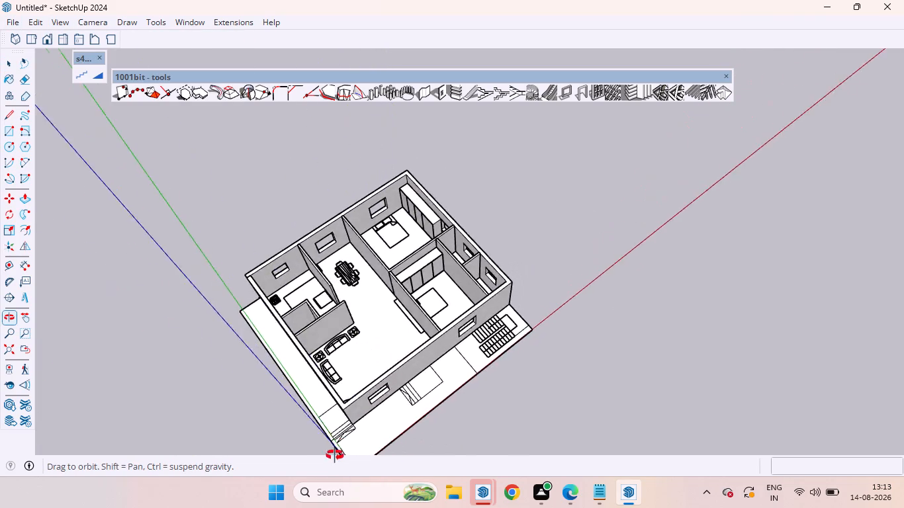
pyautogui.moveTo(335, 455); pyautogui.dragTo(142, 466, button='middle')
pyautogui.scroll(11, 537, 226)
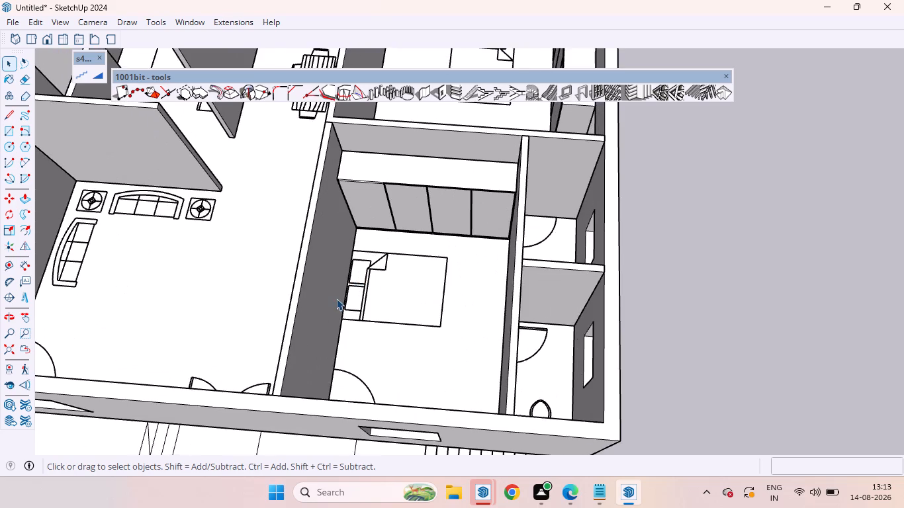
pyautogui.scroll(-10, 336, 298)
pyautogui.moveTo(427, 330); pyautogui.dragTo(607, 396, button='middle')
pyautogui.scroll(2, 397, 317)
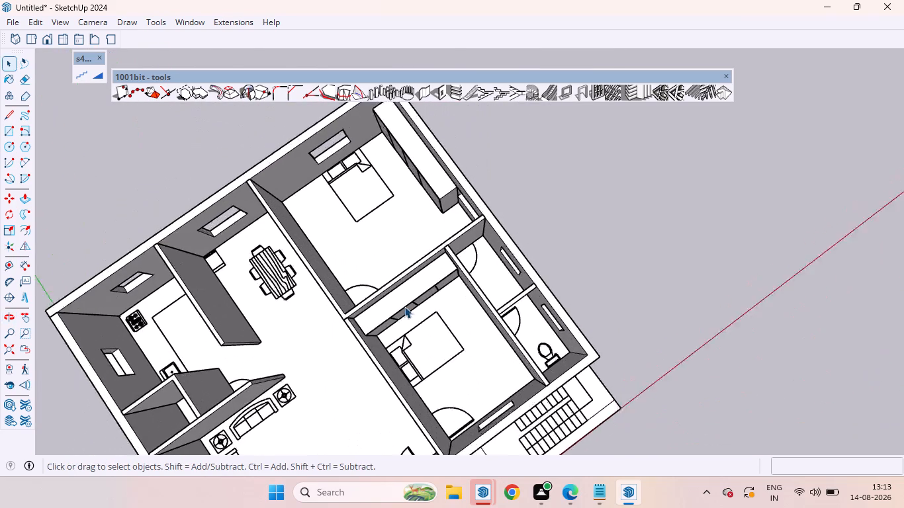
pyautogui.scroll(3, 404, 306)
pyautogui.scroll(-3, 417, 281)
pyautogui.scroll(1, 417, 281)
pyautogui.scroll(-5, 417, 281)
pyautogui.scroll(-6, 387, 230)
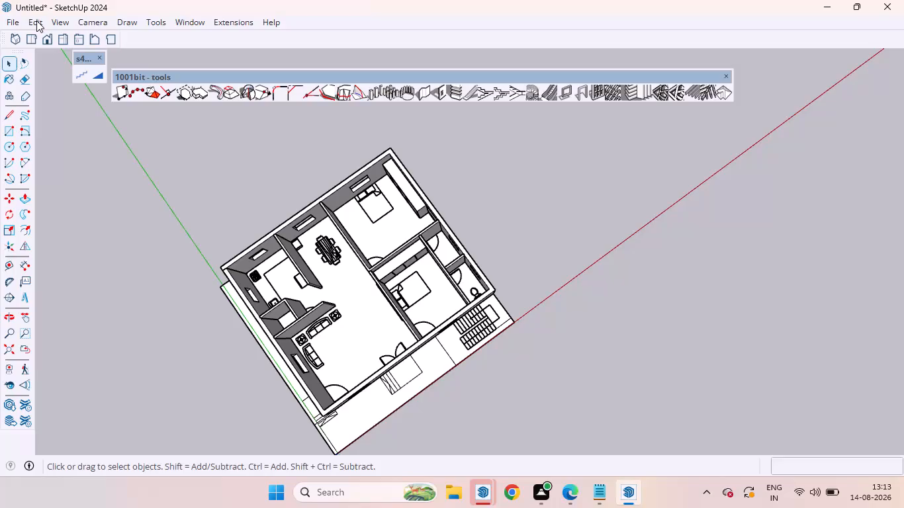
# Cut a 3' wide by 7' high door opening at floor level over the front bedroom's door symbol in the living-room wall.
pyautogui.click(434, 96)
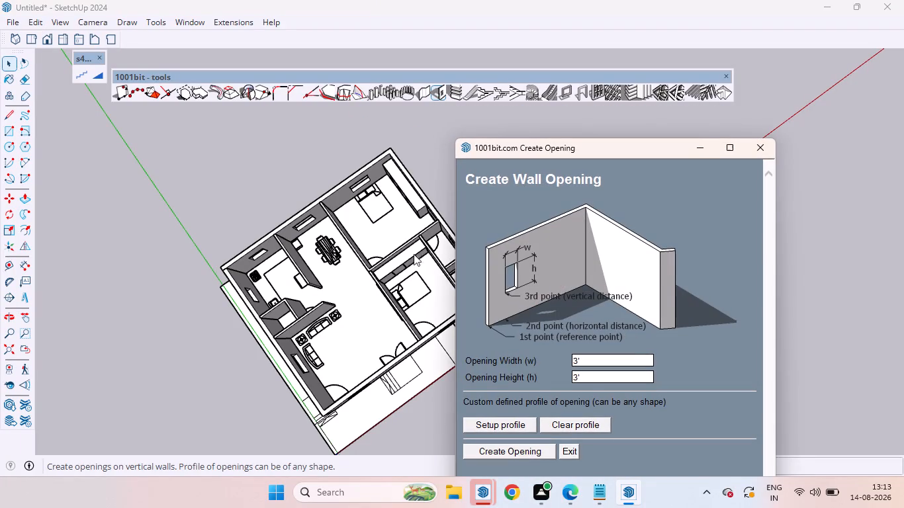
pyautogui.click(580, 376)
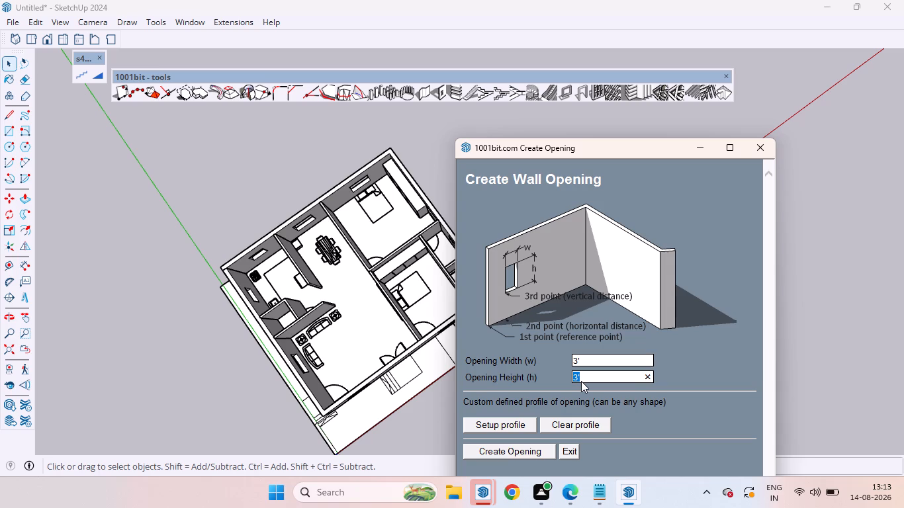
pyautogui.press('BackSpace')
pyautogui.write("7'")
pyautogui.click(502, 456)
pyautogui.scroll(-5, 338, 338)
pyautogui.moveTo(337, 345); pyautogui.dragTo(469, 256, button='middle')
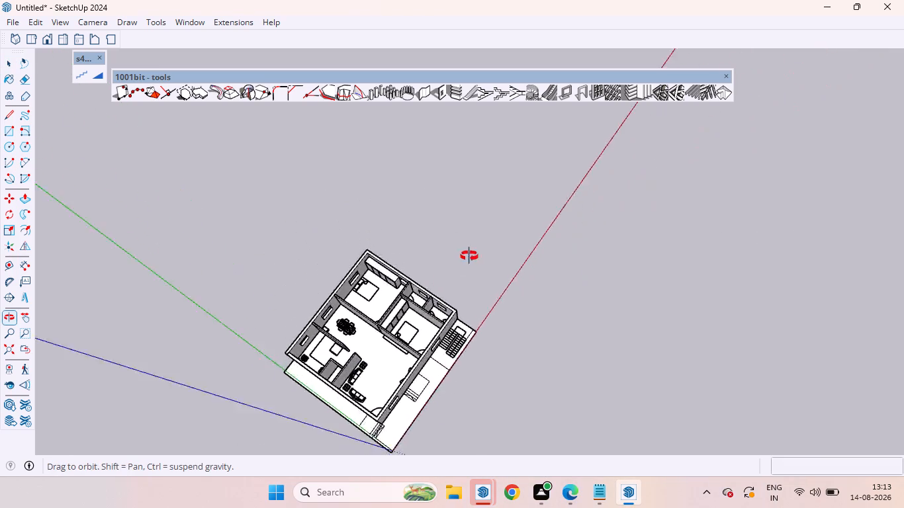
pyautogui.moveTo(469, 256); pyautogui.dragTo(553, 109, button='middle')
pyautogui.scroll(12, 440, 333)
pyautogui.scroll(3, 498, 291)
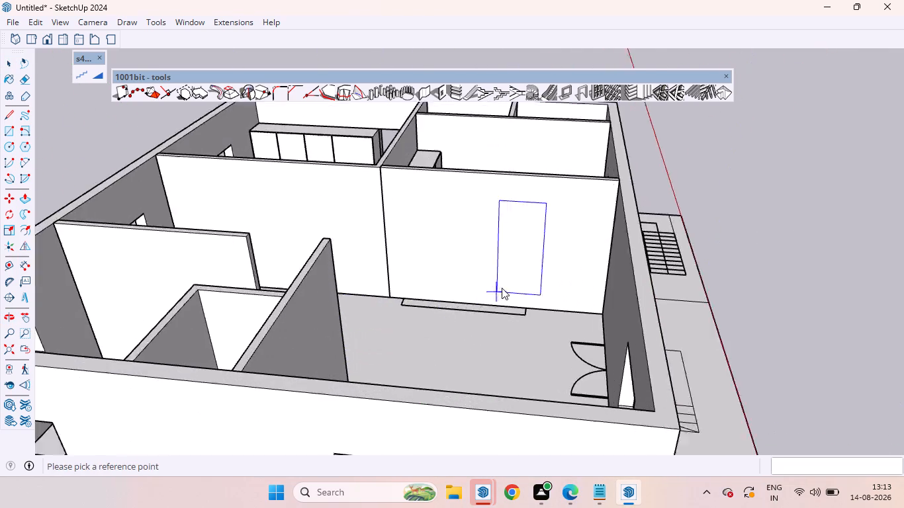
pyautogui.scroll(2, 502, 288)
pyautogui.moveTo(528, 306); pyautogui.dragTo(586, 507, button='middle')
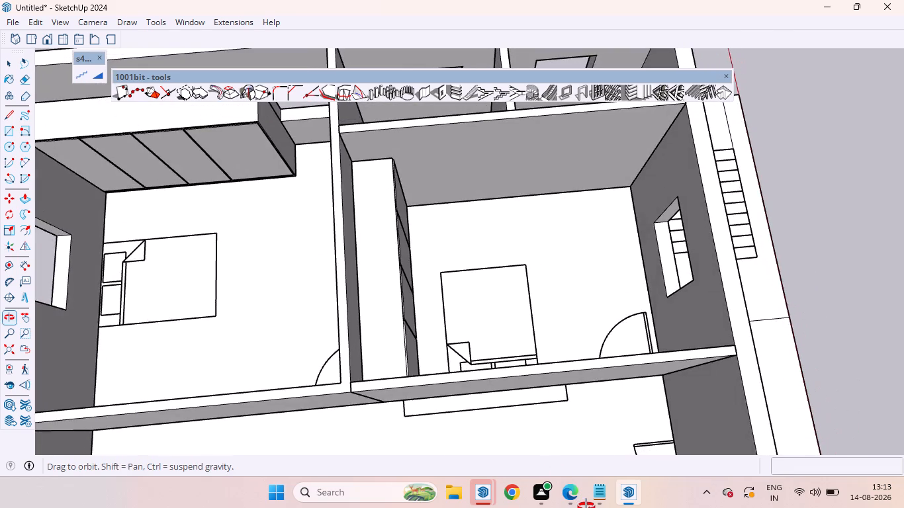
pyautogui.moveTo(586, 507); pyautogui.dragTo(872, 349, button='middle')
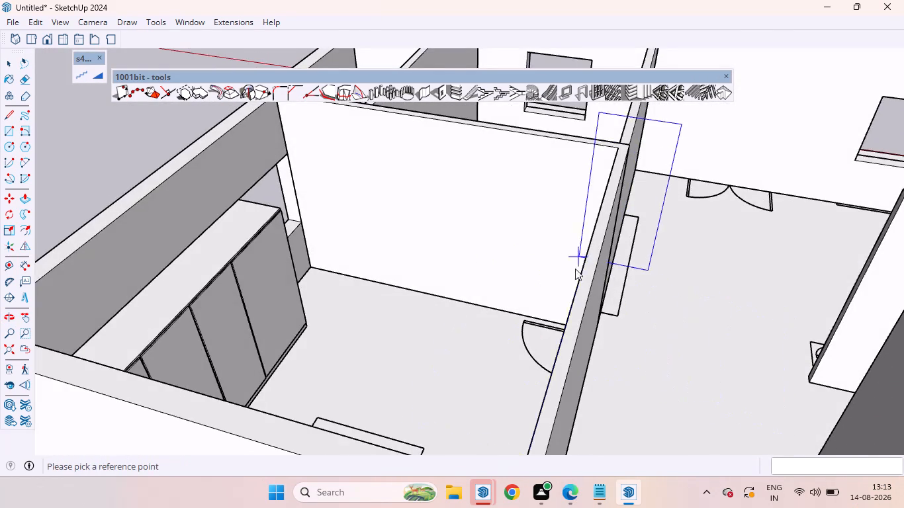
pyautogui.scroll(-6, 582, 313)
pyautogui.scroll(6, 487, 159)
pyautogui.moveTo(531, 197); pyautogui.dragTo(824, 295, button='middle')
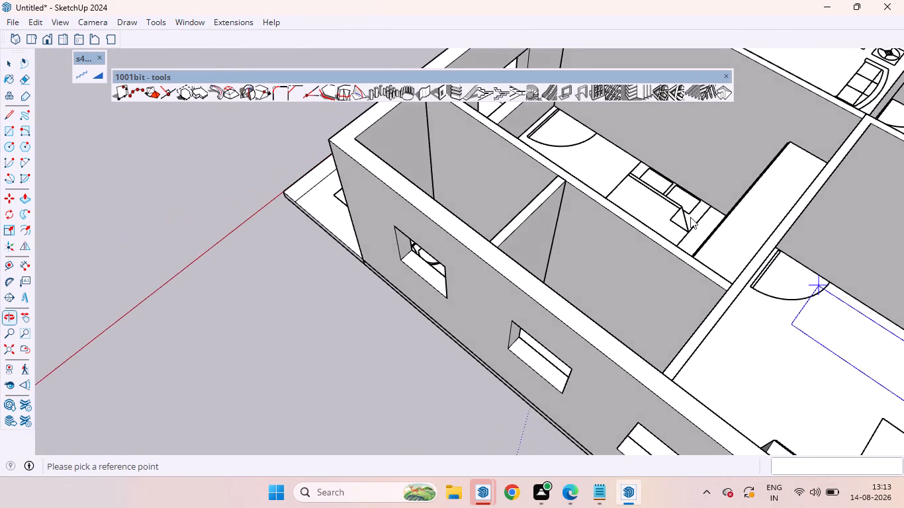
pyautogui.scroll(-13, 536, 196)
pyautogui.scroll(13, 498, 181)
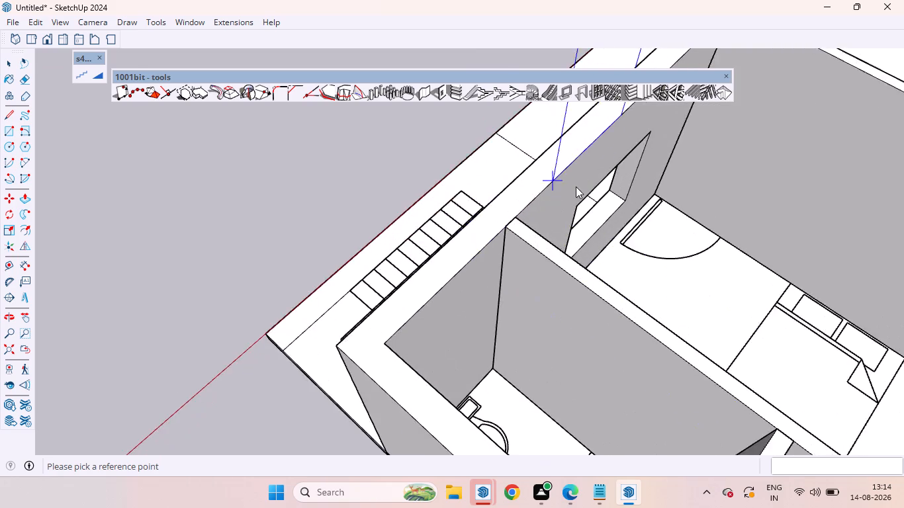
pyautogui.scroll(6, 576, 187)
pyautogui.moveTo(637, 208); pyautogui.dragTo(698, 197, button='middle')
pyautogui.scroll(-6, 678, 247)
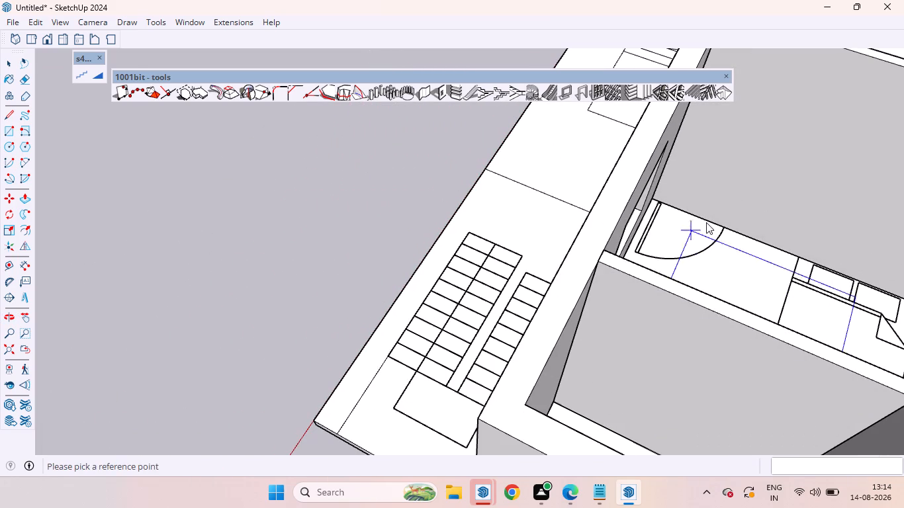
pyautogui.click(764, 242)
pyautogui.scroll(9, 660, 204)
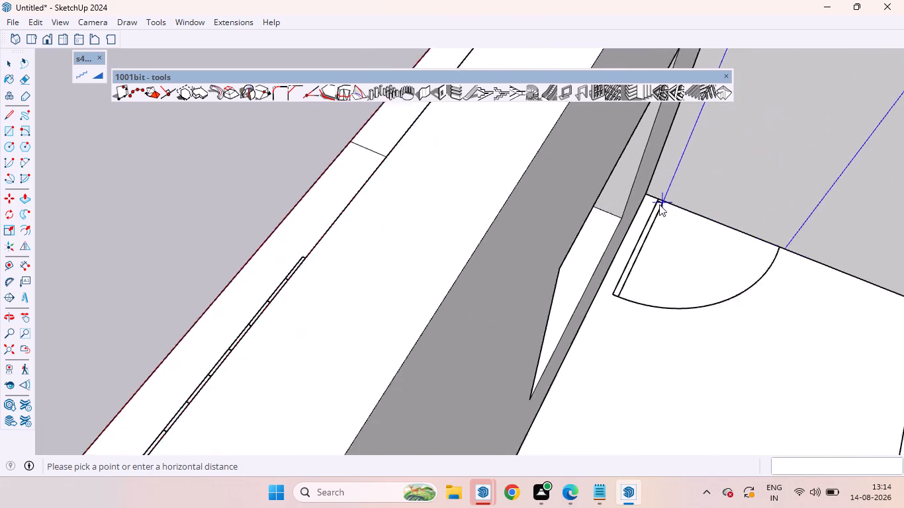
pyautogui.scroll(8, 659, 204)
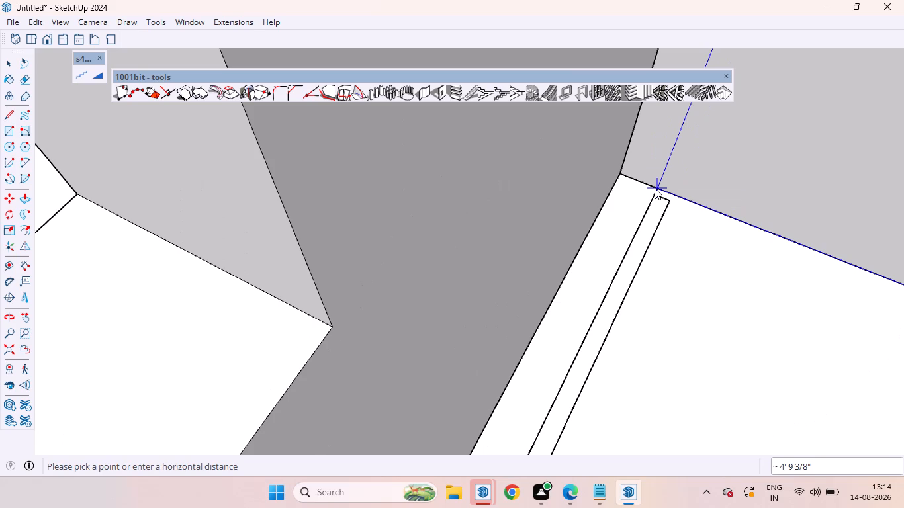
pyautogui.doubleClick(655, 188)
# Cut a 3' by 7' door opening at floor level over the rear bedroom's door symbol in the dining-side wall.
pyautogui.scroll(-17, 566, 281)
pyautogui.scroll(2, 553, 319)
pyautogui.scroll(-9, 553, 319)
pyautogui.scroll(5, 736, 191)
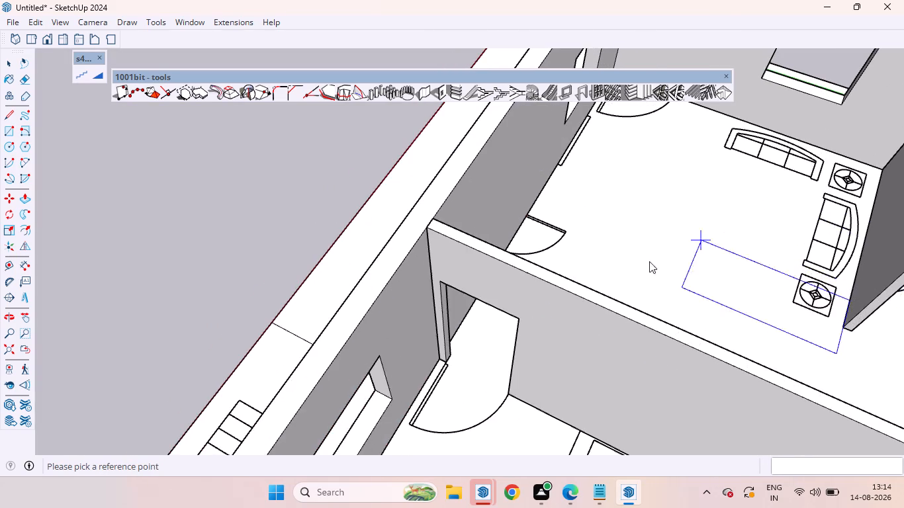
pyautogui.scroll(-7, 650, 259)
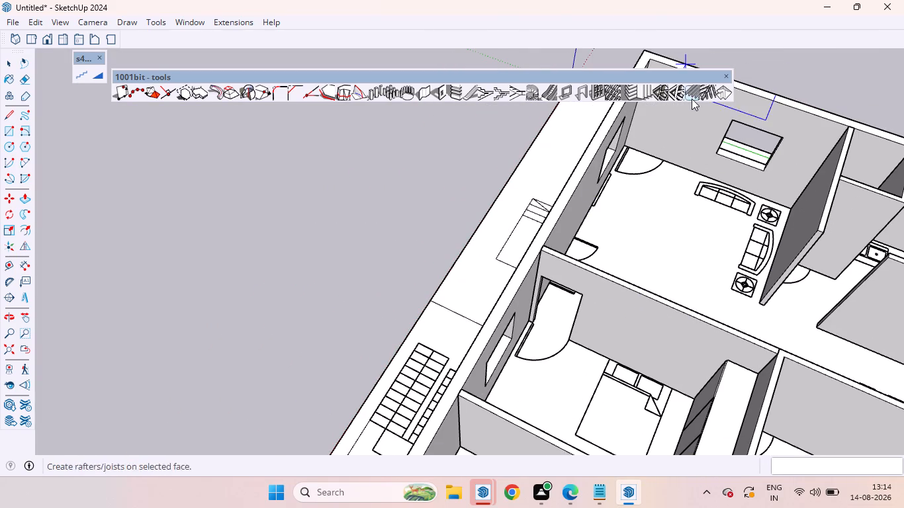
pyautogui.scroll(-6, 684, 106)
pyautogui.scroll(-3, 719, 223)
pyautogui.scroll(18, 760, 267)
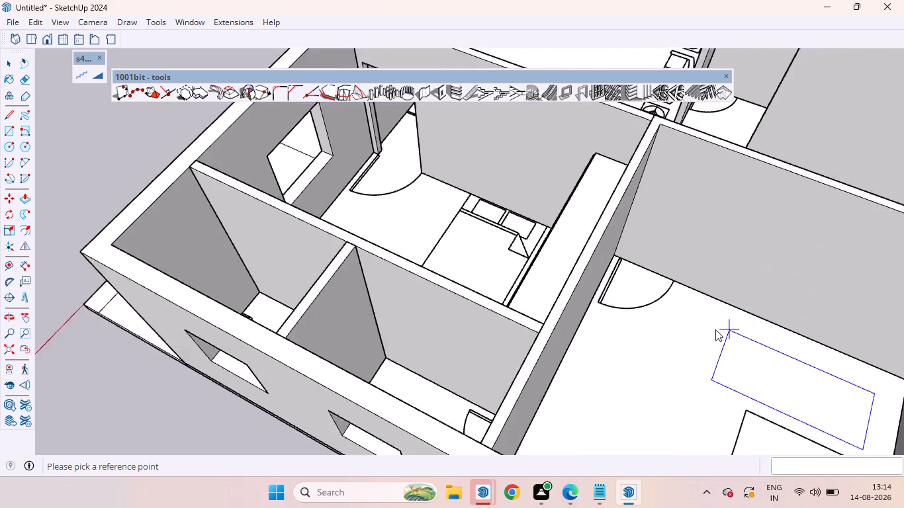
pyautogui.scroll(1, 715, 329)
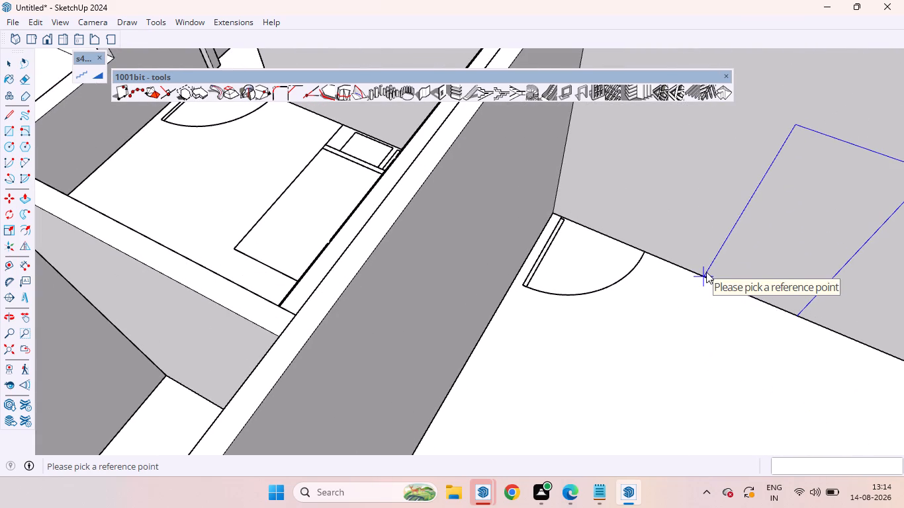
pyautogui.click(706, 273)
pyautogui.scroll(2, 568, 217)
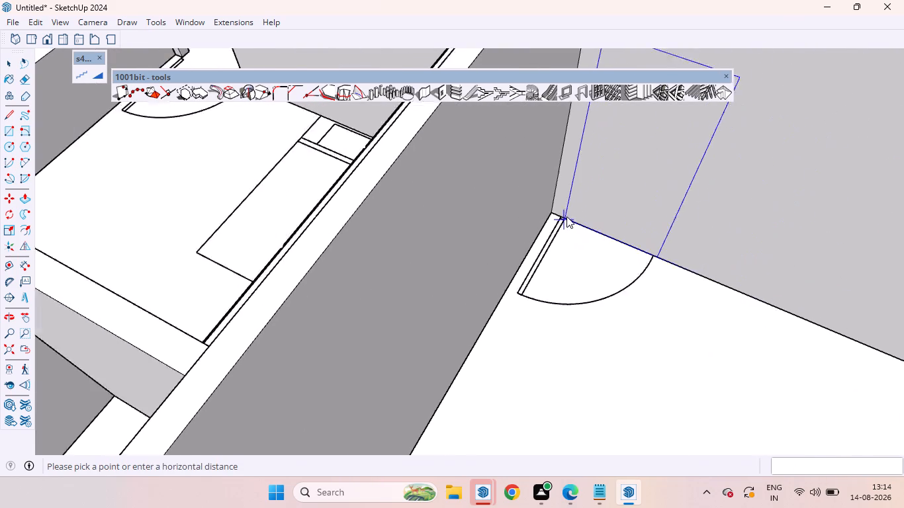
pyautogui.scroll(9, 566, 216)
pyautogui.doubleClick(576, 219)
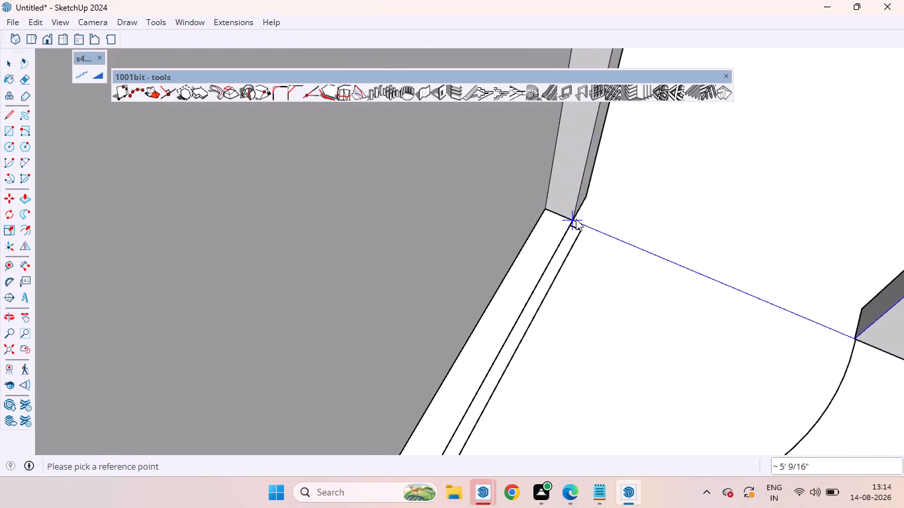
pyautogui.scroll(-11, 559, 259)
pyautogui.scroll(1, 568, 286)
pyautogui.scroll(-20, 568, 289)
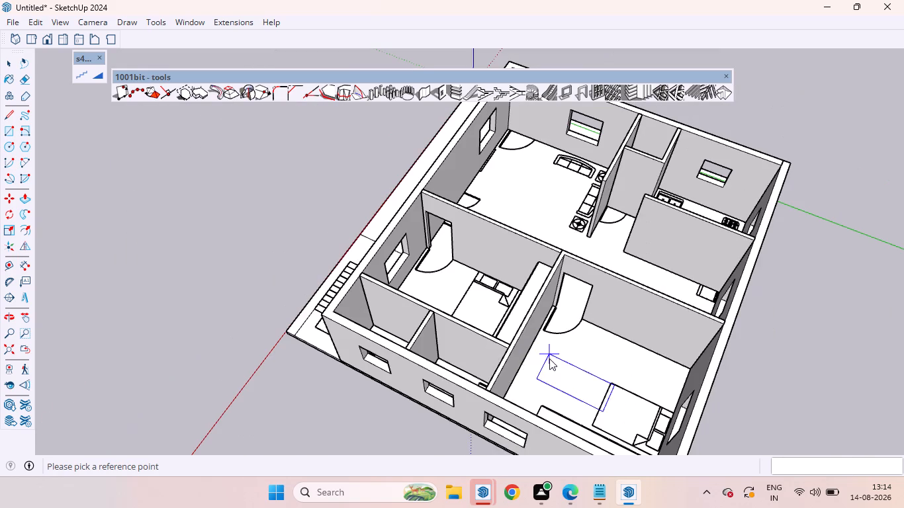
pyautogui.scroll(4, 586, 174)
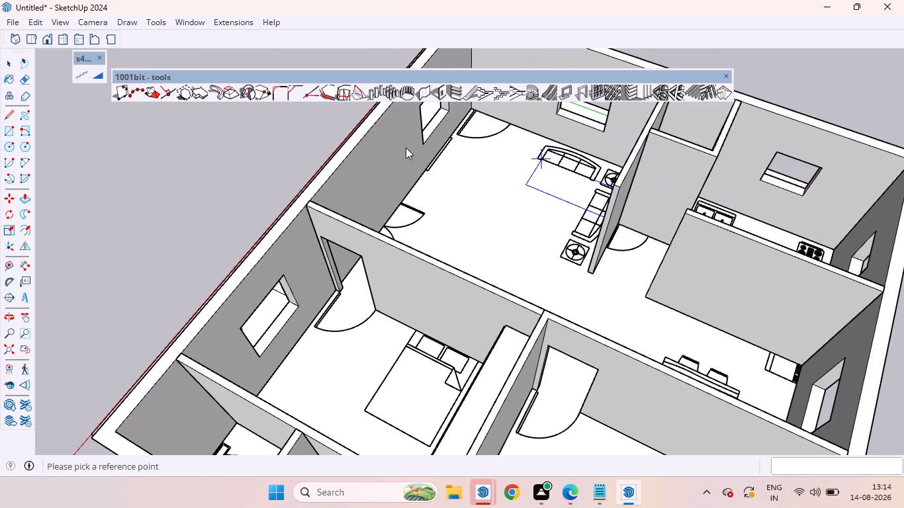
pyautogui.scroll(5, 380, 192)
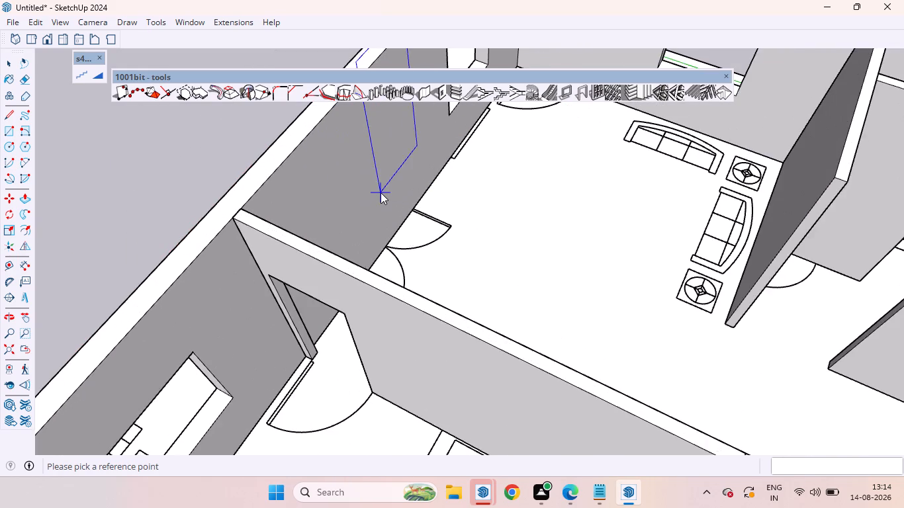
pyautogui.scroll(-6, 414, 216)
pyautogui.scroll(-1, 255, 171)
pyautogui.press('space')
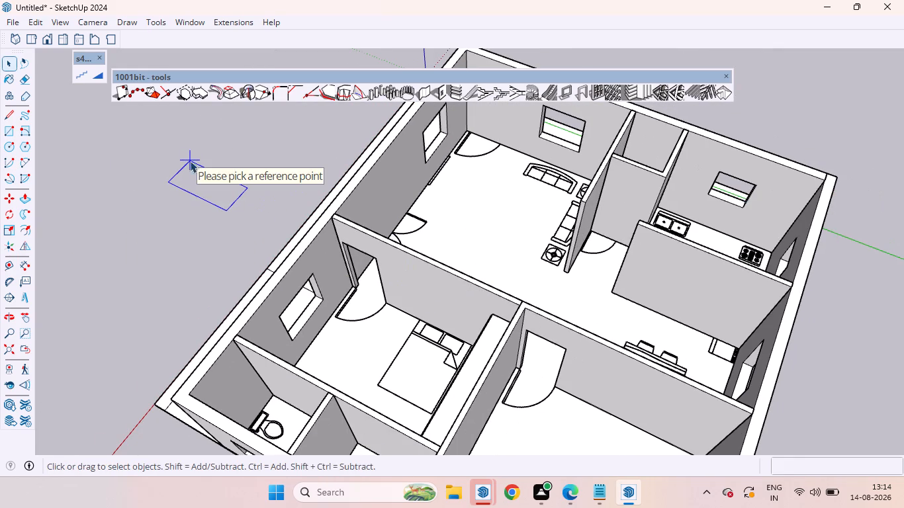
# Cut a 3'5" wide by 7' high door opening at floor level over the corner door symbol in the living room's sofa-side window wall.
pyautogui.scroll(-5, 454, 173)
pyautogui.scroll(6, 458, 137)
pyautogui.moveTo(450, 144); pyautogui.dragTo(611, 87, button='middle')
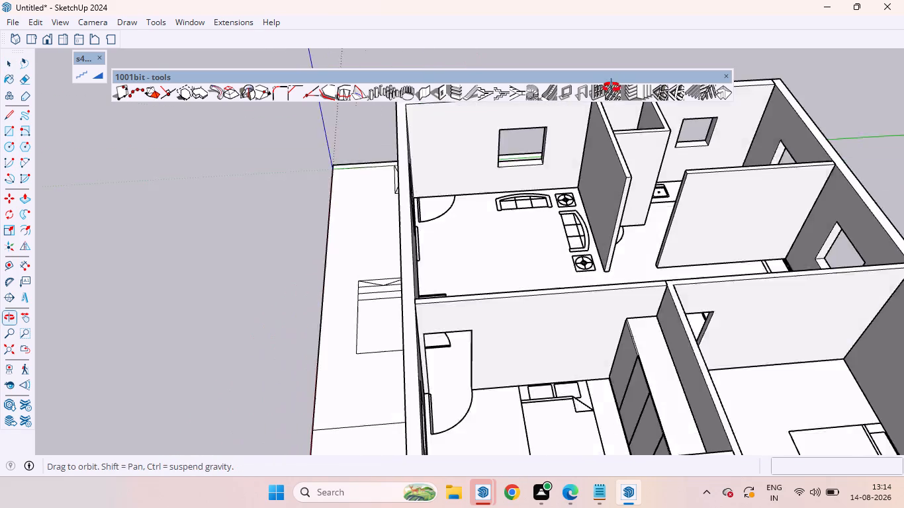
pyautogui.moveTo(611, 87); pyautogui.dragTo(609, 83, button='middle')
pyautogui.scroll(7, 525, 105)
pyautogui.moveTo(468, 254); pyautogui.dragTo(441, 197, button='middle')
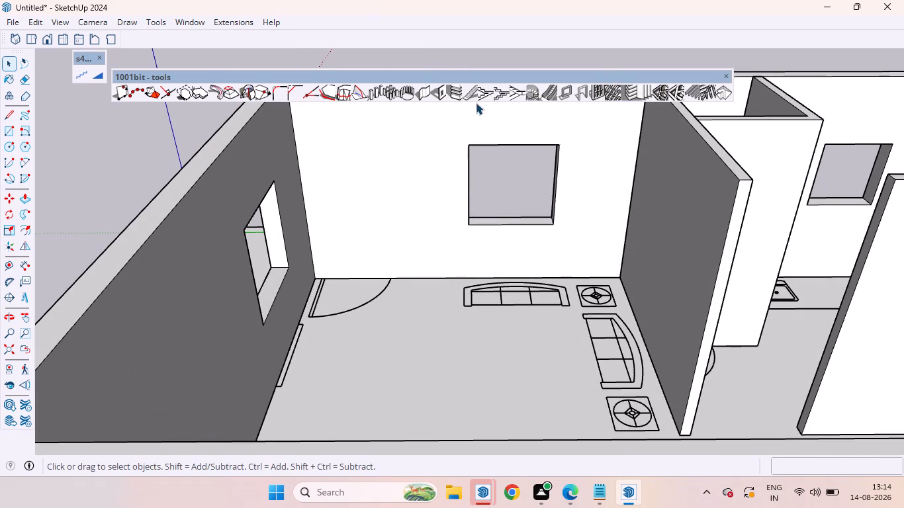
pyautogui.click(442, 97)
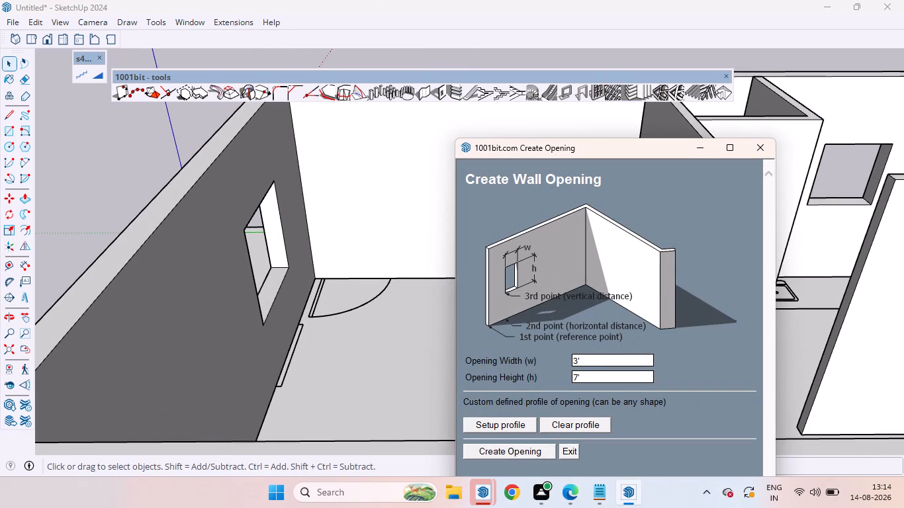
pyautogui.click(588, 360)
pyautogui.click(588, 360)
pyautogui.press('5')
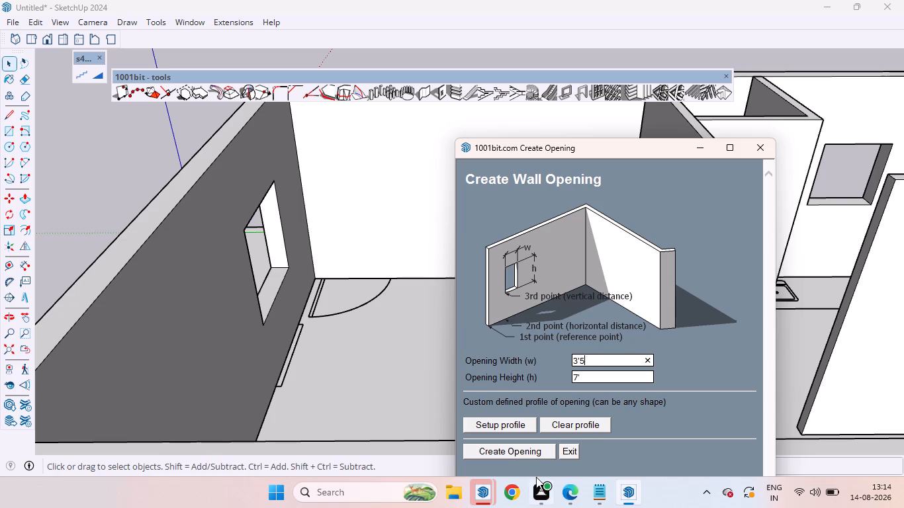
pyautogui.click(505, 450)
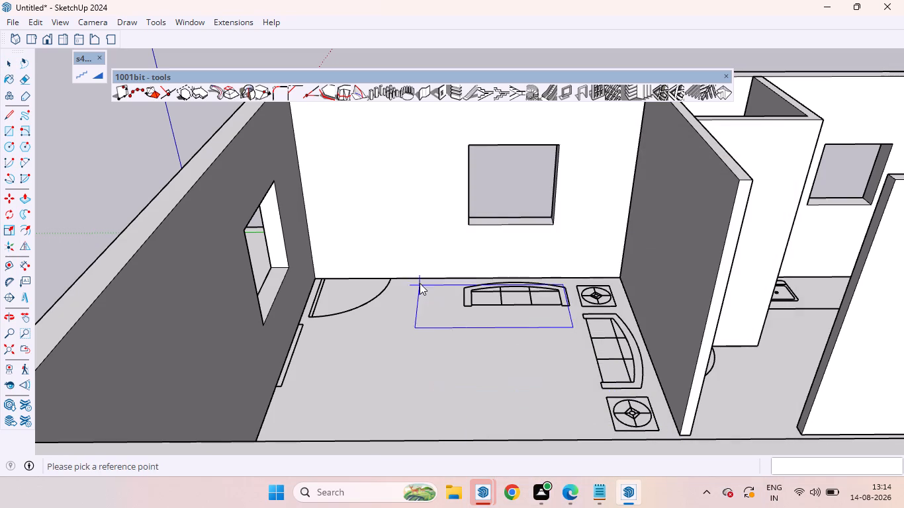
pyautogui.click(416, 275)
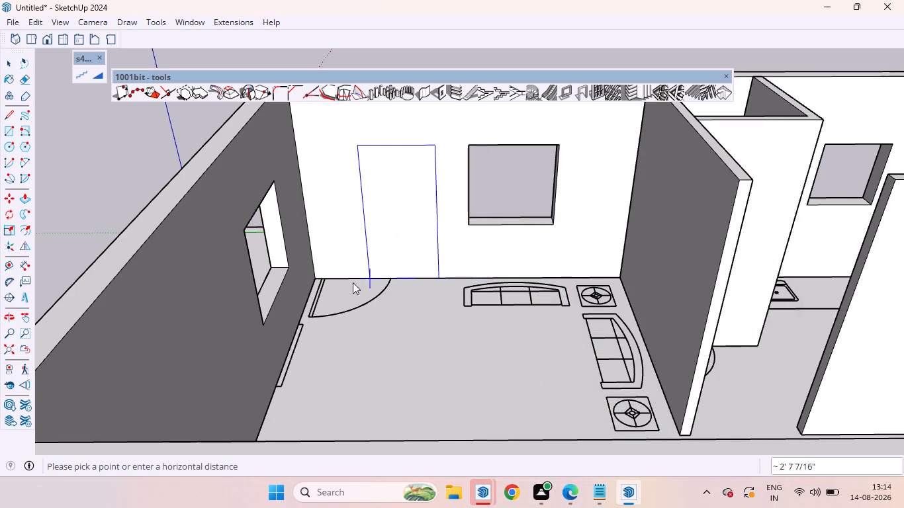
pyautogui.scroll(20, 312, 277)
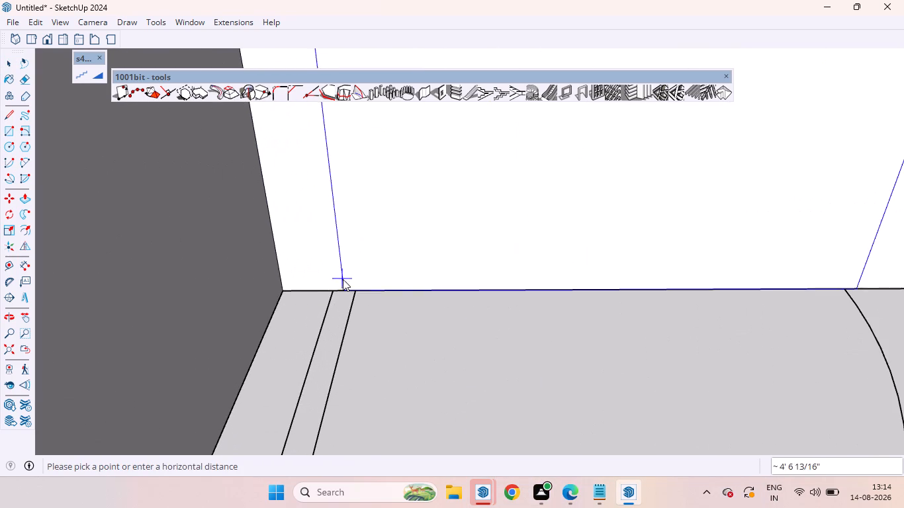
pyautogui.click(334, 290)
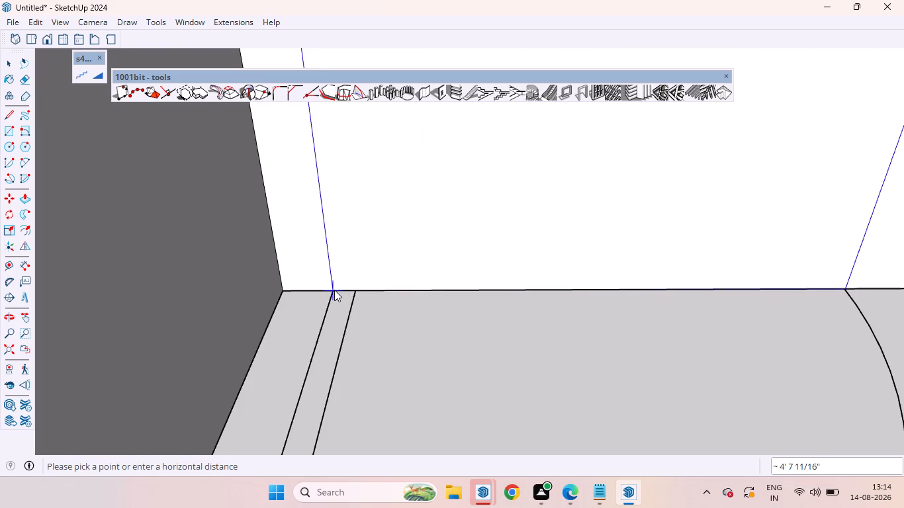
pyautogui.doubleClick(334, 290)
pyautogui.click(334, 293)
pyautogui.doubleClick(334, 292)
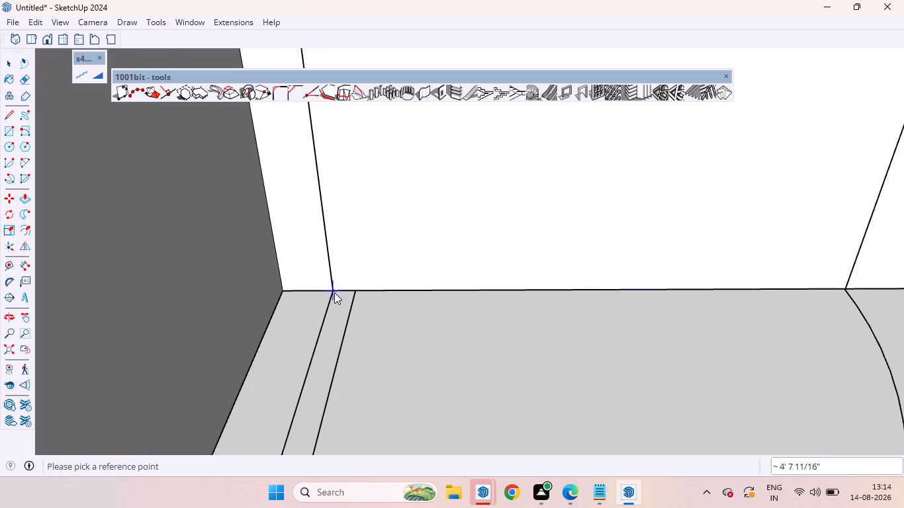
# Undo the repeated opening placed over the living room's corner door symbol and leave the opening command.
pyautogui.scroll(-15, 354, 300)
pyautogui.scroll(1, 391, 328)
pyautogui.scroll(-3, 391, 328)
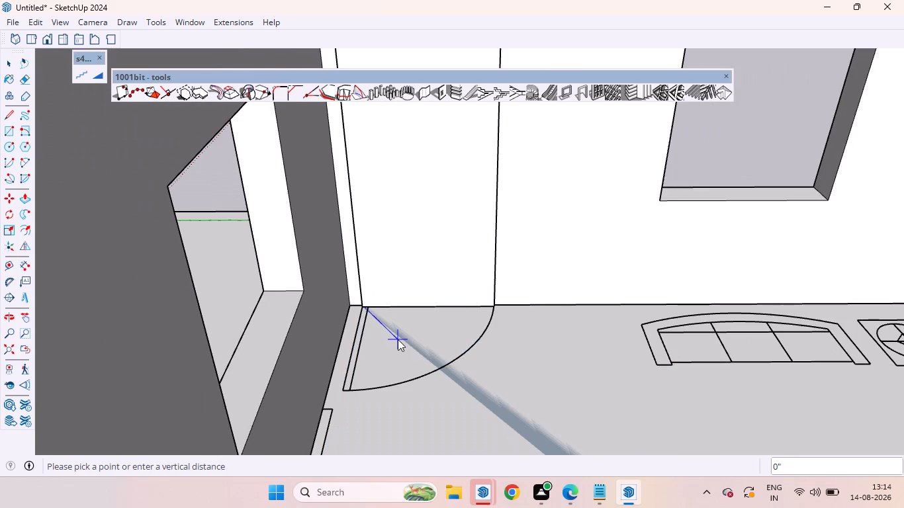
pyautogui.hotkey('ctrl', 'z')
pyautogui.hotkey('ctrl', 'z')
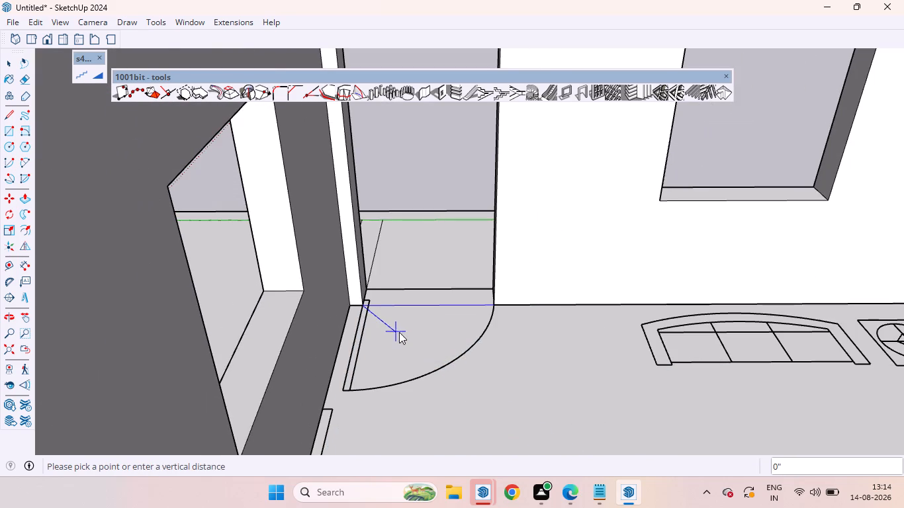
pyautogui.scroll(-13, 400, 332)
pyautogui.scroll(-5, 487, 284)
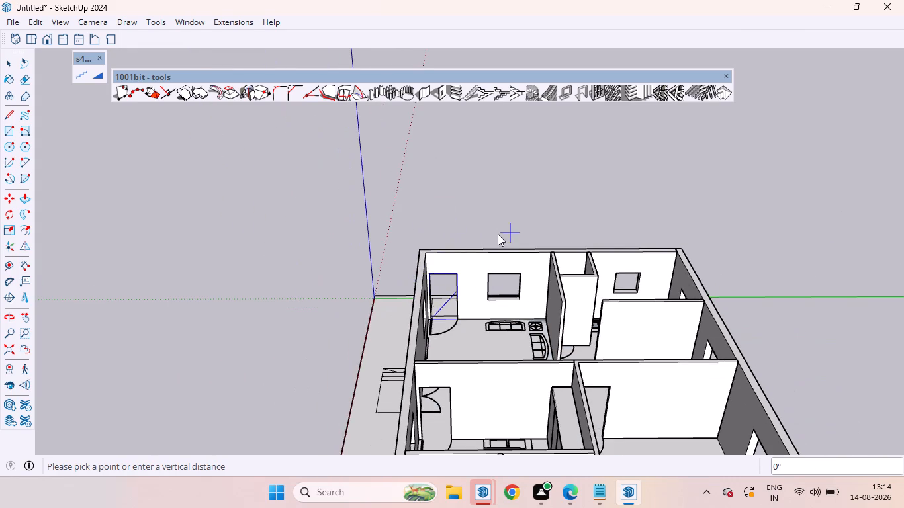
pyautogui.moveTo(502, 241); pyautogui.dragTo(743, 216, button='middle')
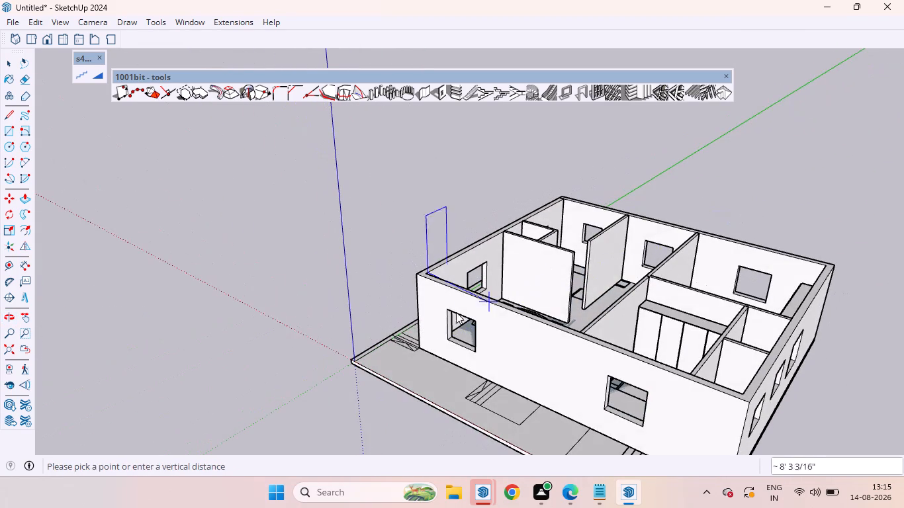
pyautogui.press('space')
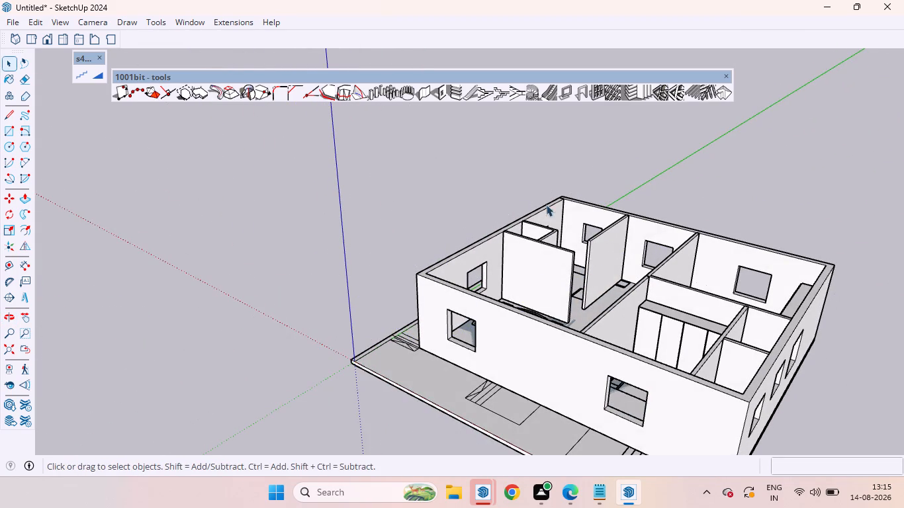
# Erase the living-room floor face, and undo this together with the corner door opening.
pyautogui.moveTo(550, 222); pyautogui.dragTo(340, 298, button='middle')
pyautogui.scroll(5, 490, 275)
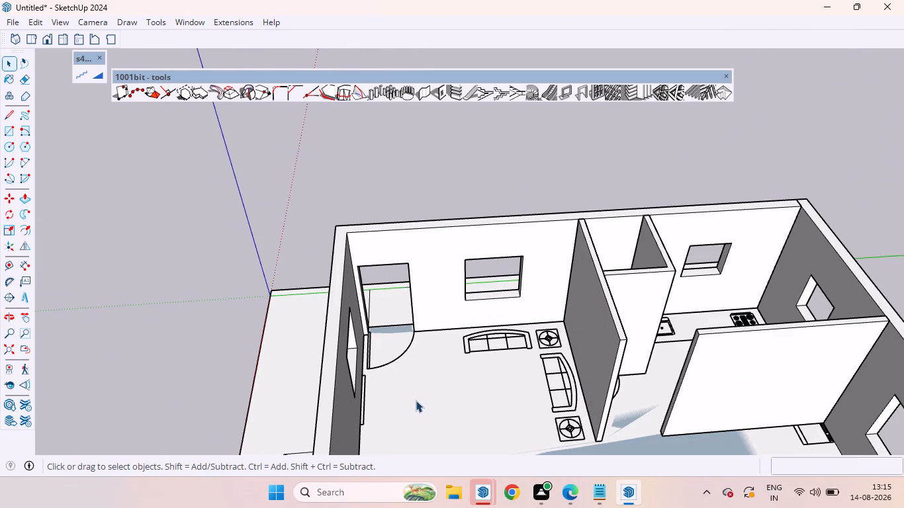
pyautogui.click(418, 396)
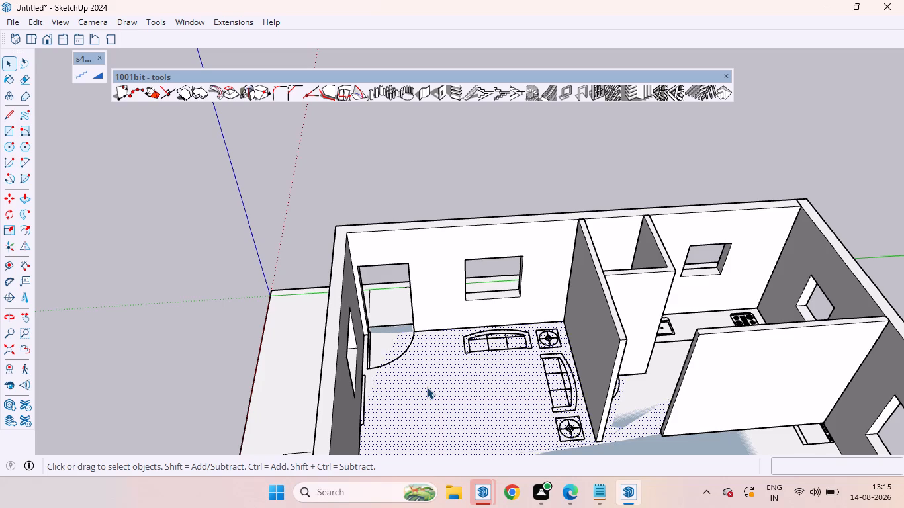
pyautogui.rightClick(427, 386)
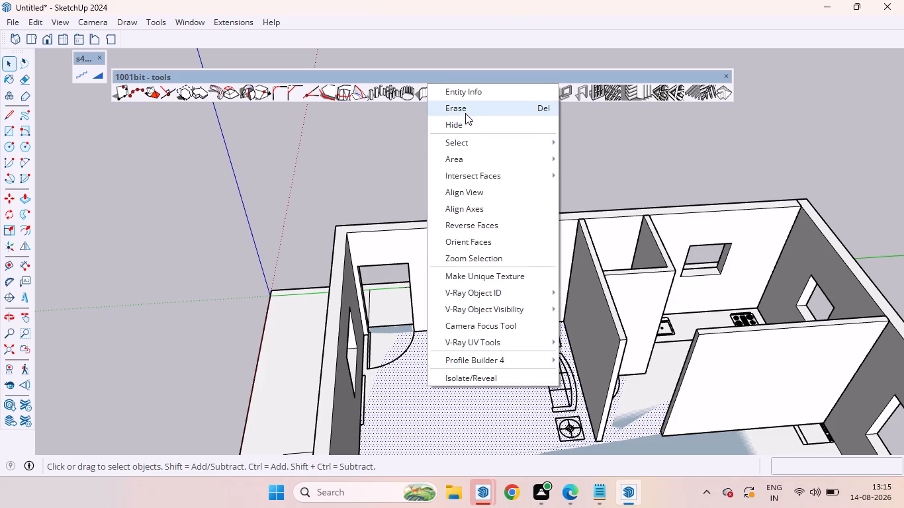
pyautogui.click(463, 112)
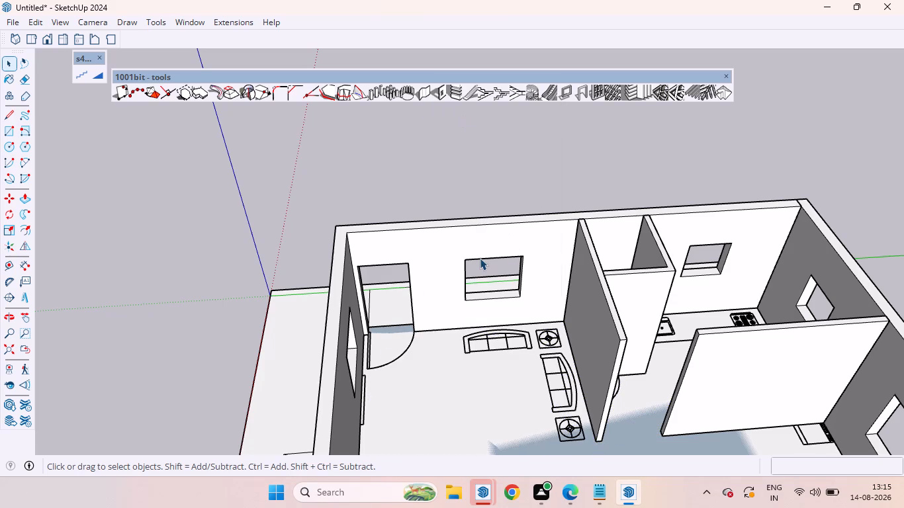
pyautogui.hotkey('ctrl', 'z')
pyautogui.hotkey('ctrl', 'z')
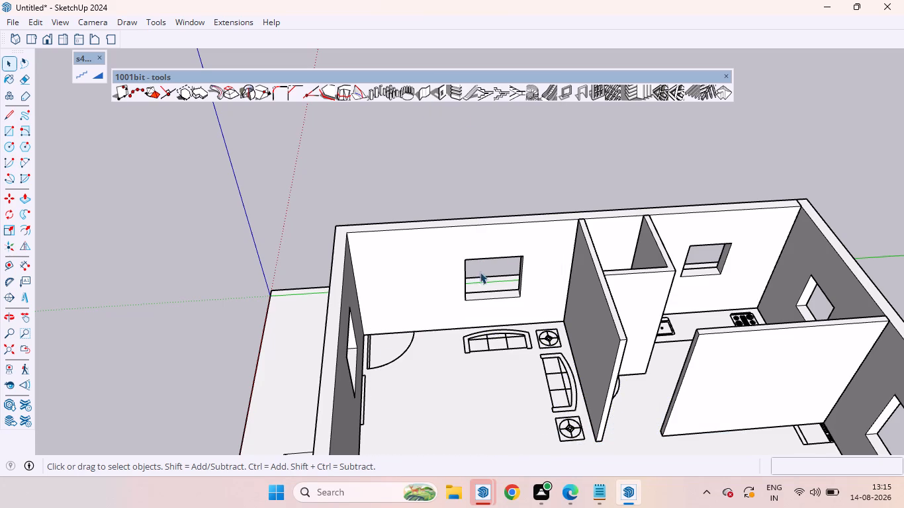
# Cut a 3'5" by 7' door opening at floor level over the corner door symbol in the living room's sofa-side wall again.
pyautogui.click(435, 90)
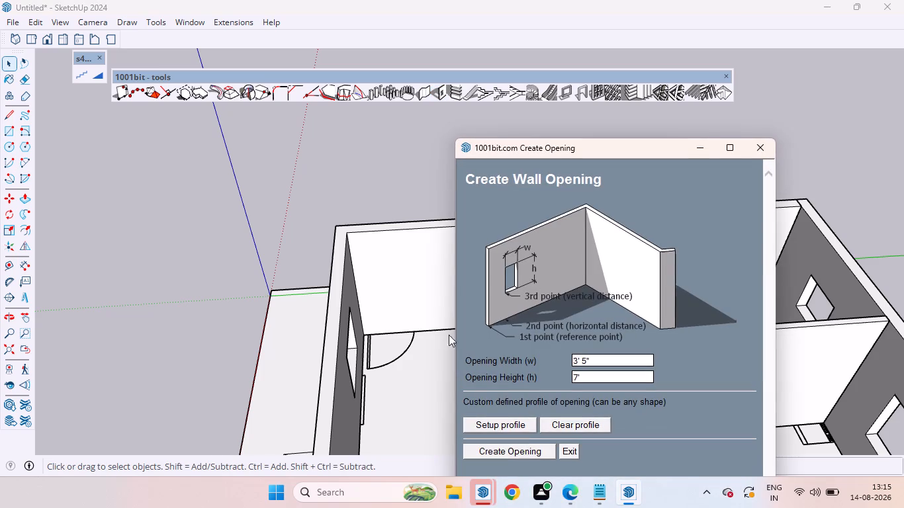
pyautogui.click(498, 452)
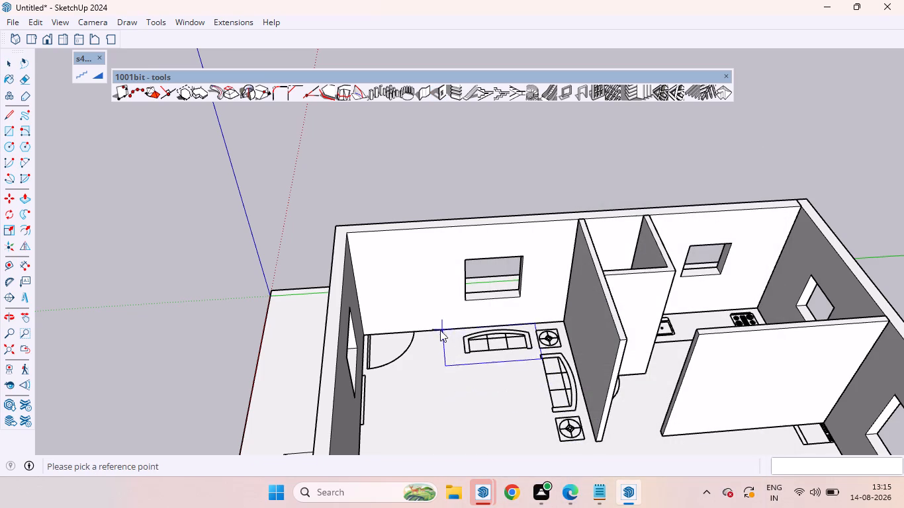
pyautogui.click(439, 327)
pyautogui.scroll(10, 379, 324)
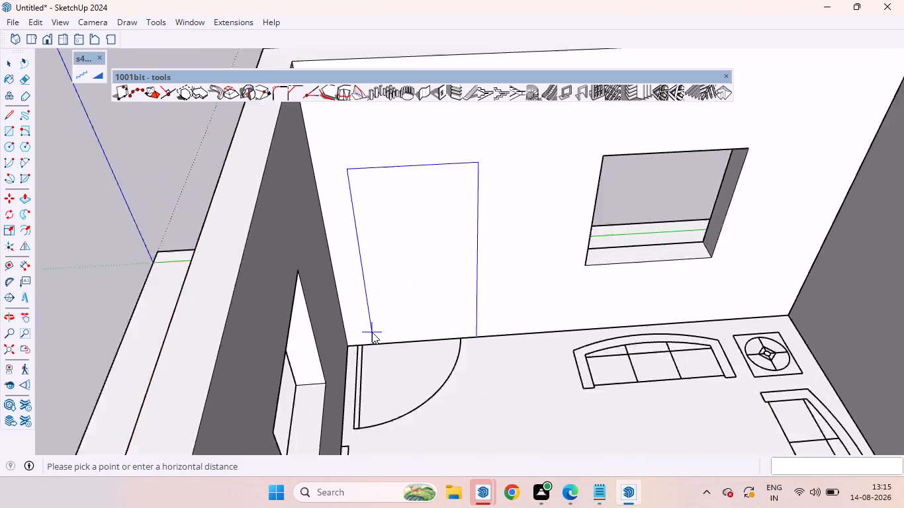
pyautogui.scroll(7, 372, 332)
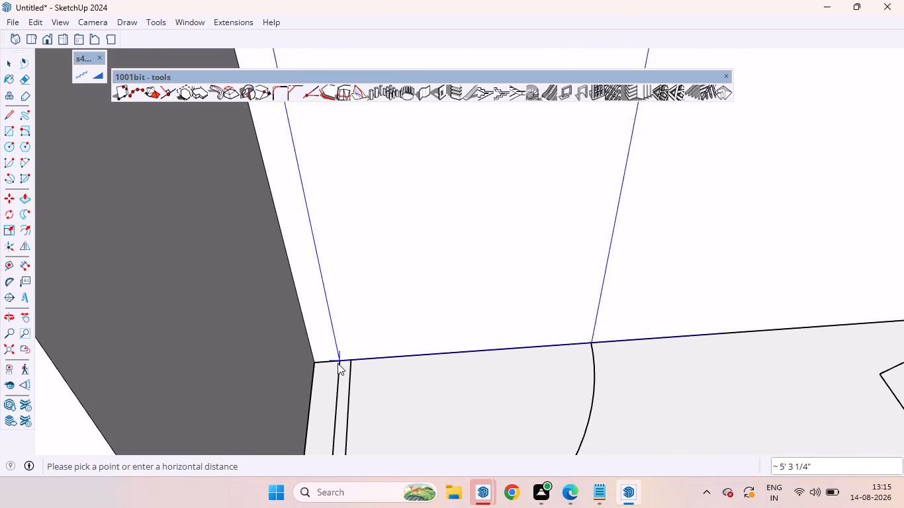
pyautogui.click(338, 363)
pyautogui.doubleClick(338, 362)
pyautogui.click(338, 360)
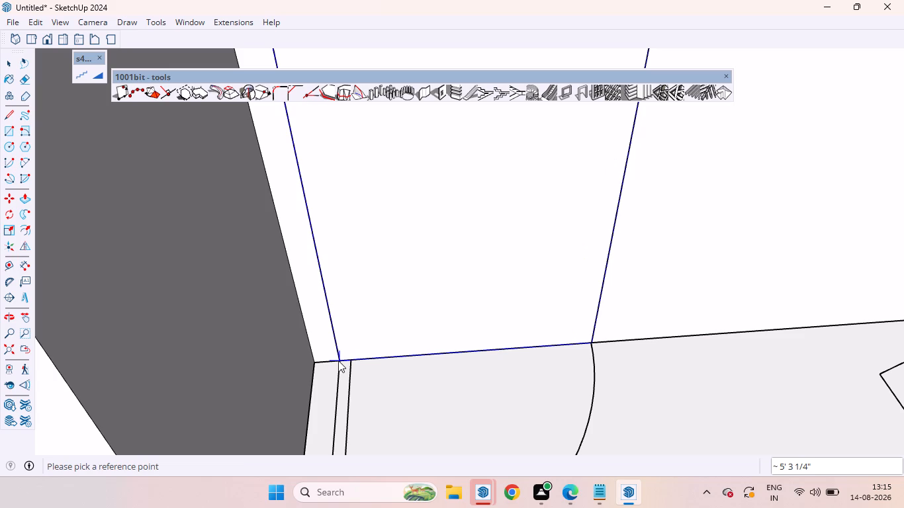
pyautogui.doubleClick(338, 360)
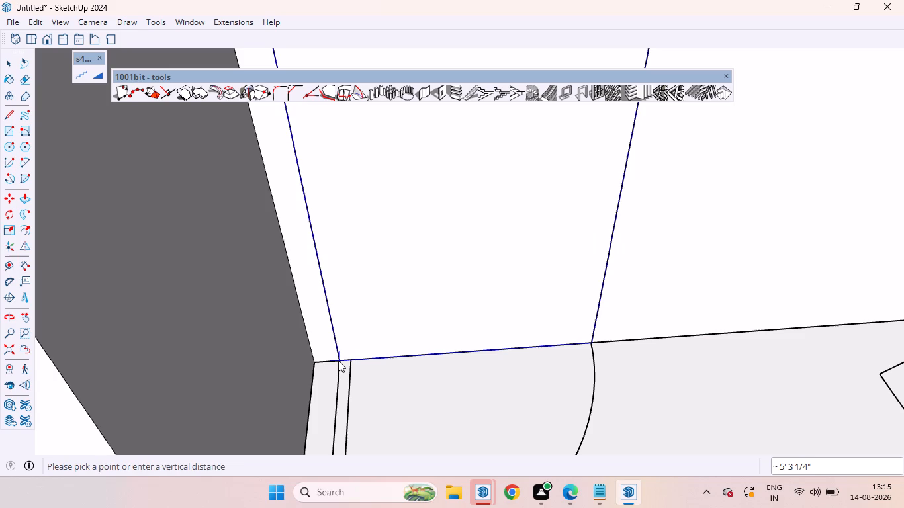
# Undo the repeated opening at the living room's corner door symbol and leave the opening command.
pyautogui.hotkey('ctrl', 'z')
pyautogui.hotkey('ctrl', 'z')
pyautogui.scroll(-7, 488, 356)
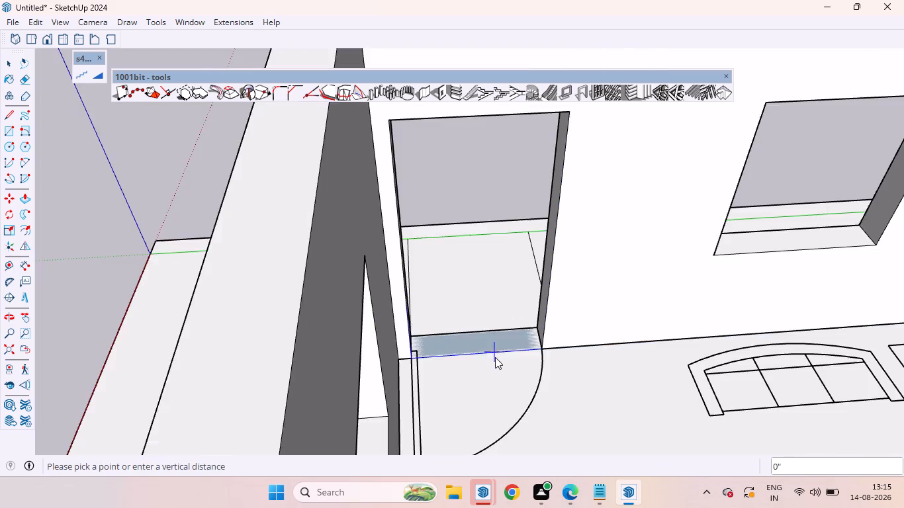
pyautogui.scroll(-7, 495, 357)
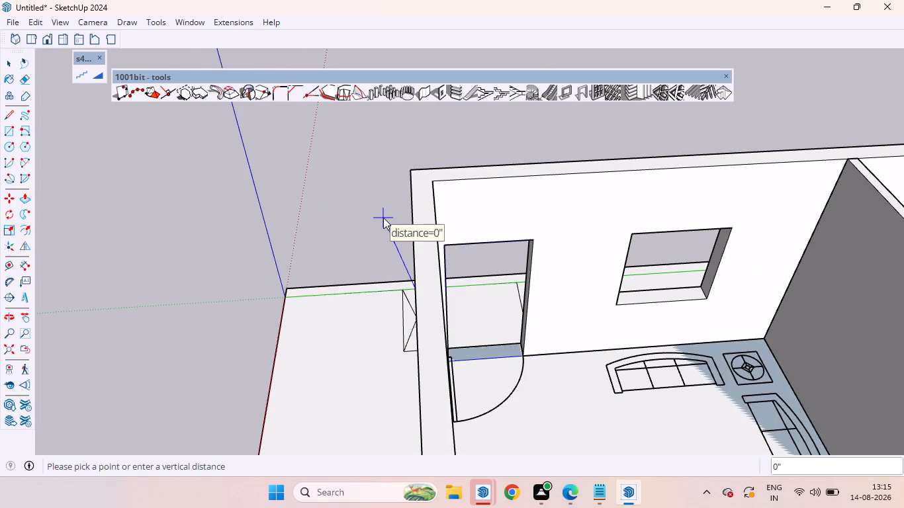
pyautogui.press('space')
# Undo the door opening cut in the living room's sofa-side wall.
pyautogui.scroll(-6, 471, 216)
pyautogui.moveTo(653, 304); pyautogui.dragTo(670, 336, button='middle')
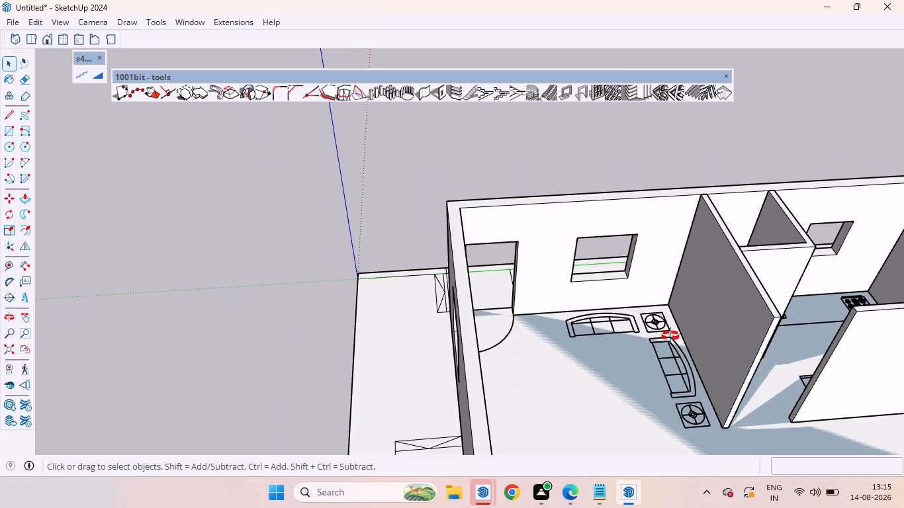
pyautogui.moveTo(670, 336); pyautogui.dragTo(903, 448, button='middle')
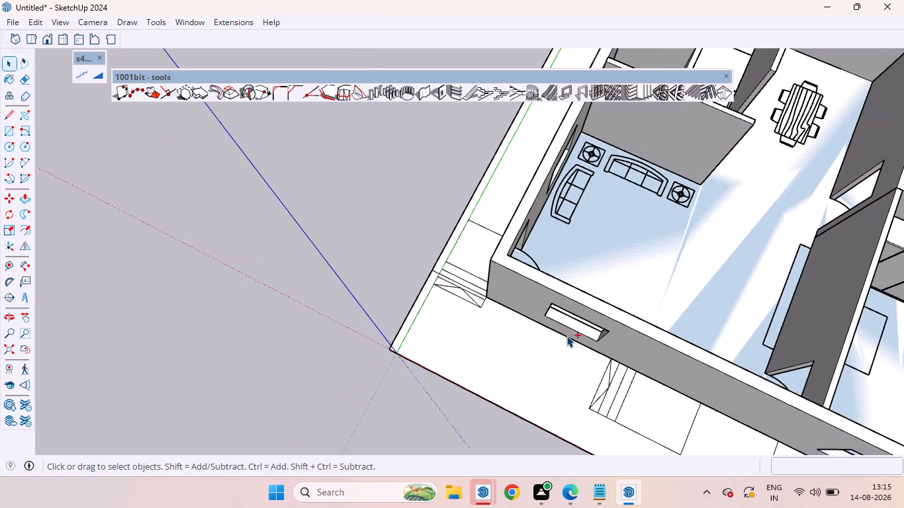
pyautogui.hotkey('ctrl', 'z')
# Cut a 3'5" wide by 7' high door opening at floor level over the corner door symbol in the living room's sofa-side wall.
pyautogui.scroll(-7, 604, 224)
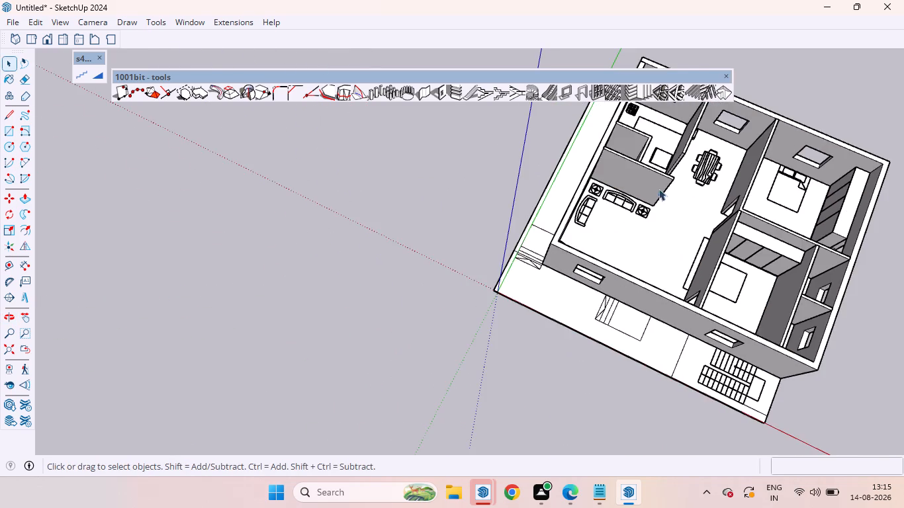
pyautogui.scroll(1, 662, 186)
pyautogui.moveTo(662, 186); pyautogui.dragTo(363, 56, button='middle')
pyautogui.scroll(4, 537, 135)
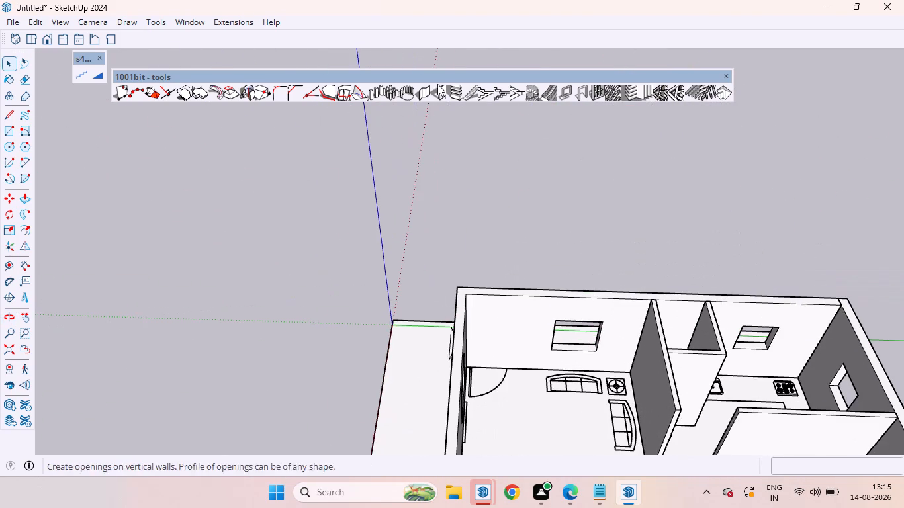
pyautogui.click(437, 91)
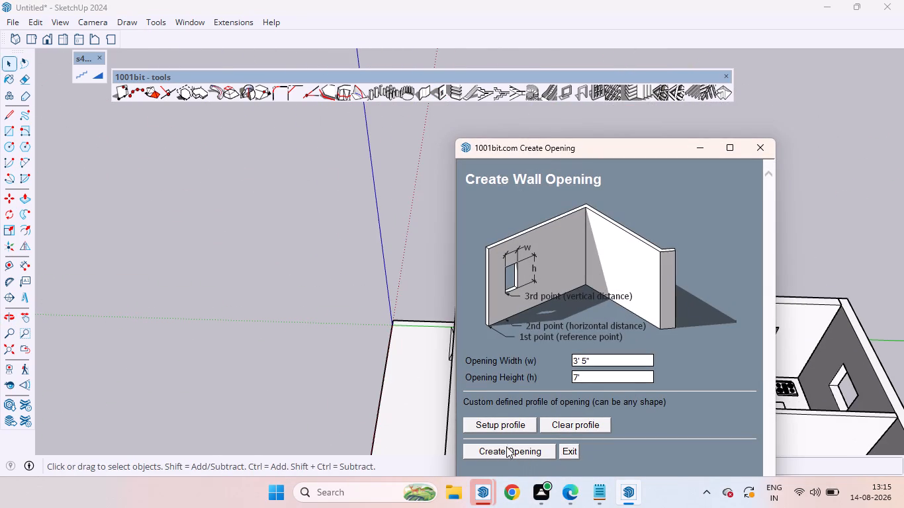
pyautogui.click(506, 446)
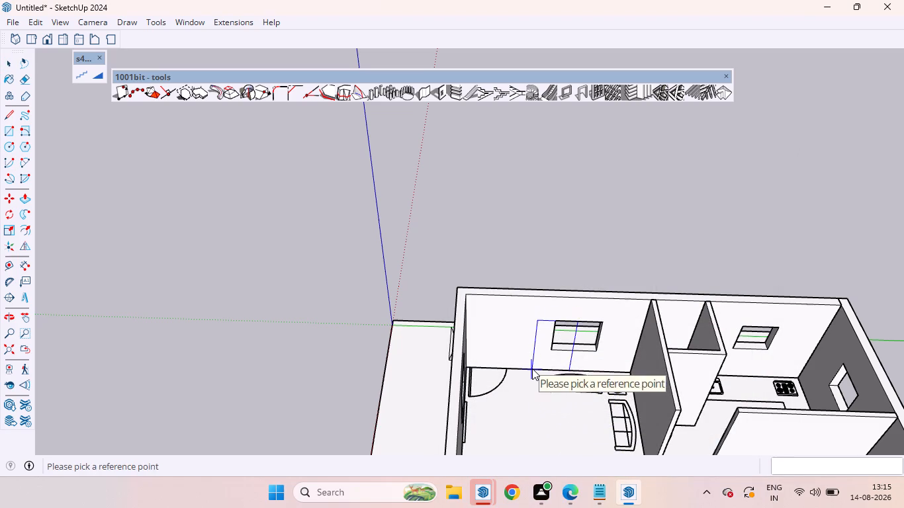
pyautogui.click(532, 368)
pyautogui.scroll(19, 469, 365)
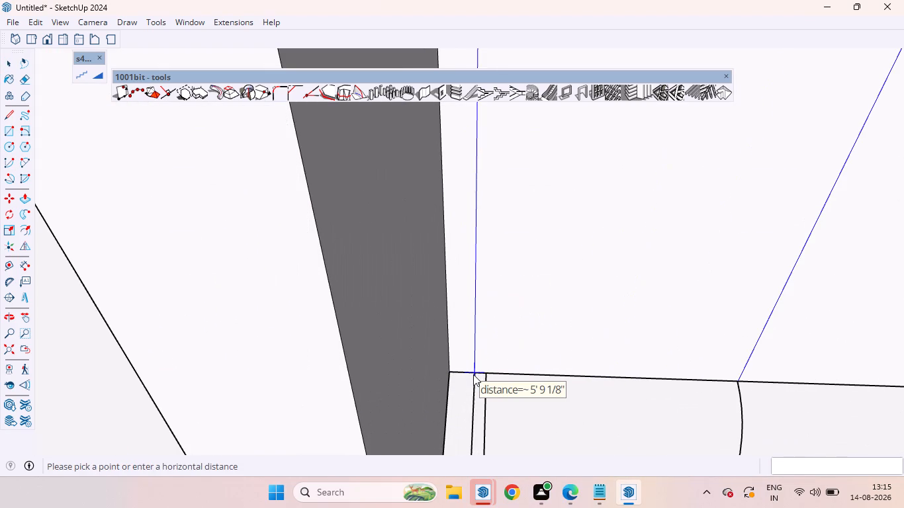
pyautogui.doubleClick(474, 374)
pyautogui.scroll(-7, 535, 331)
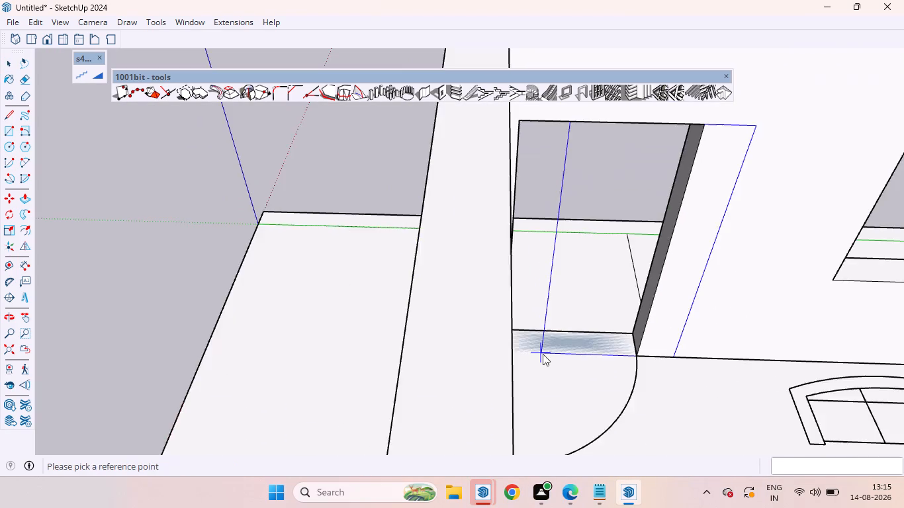
pyautogui.scroll(-6, 545, 351)
pyautogui.press('space')
pyautogui.scroll(-2, 413, 207)
pyautogui.scroll(1, 422, 230)
pyautogui.scroll(-2, 425, 238)
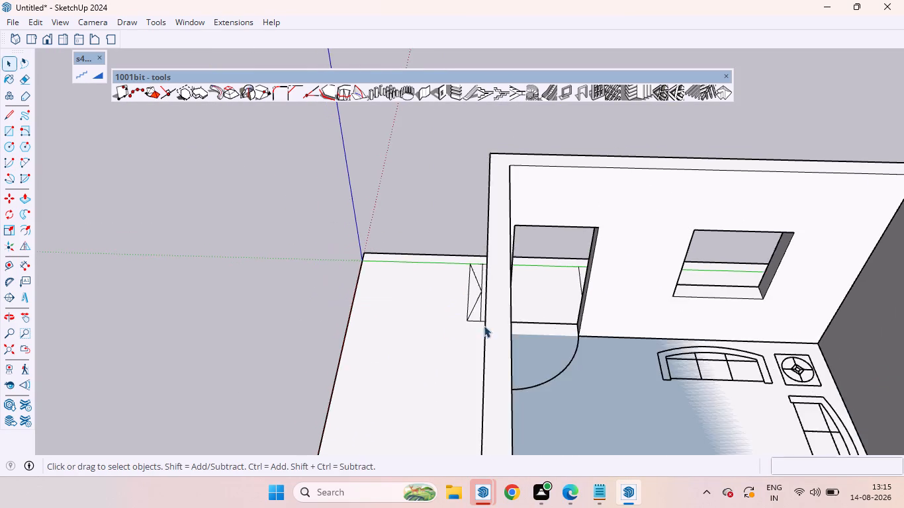
pyautogui.scroll(-13, 561, 269)
# Erase the loose, ungrouped floor face overlapping the floor of the living and dining area.
pyautogui.moveTo(498, 296); pyautogui.dragTo(903, 413, button='middle')
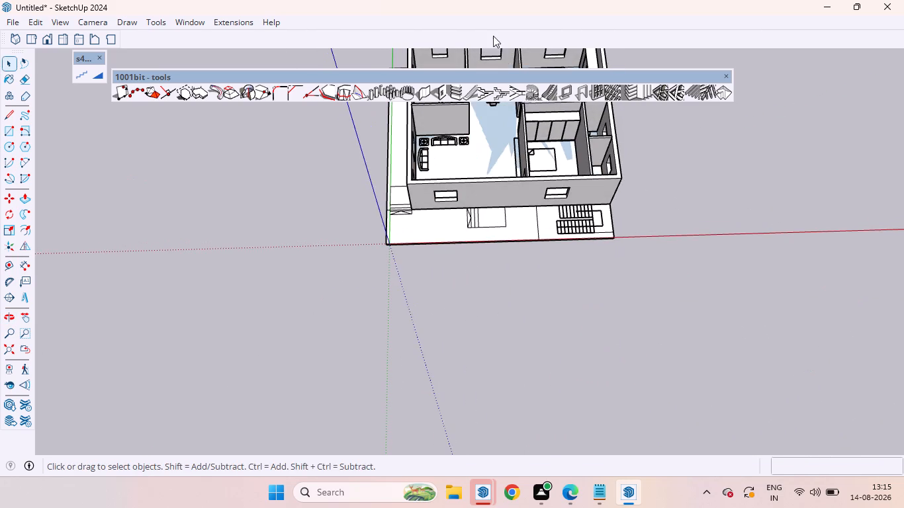
pyautogui.scroll(6, 430, 46)
pyautogui.scroll(-7, 498, 163)
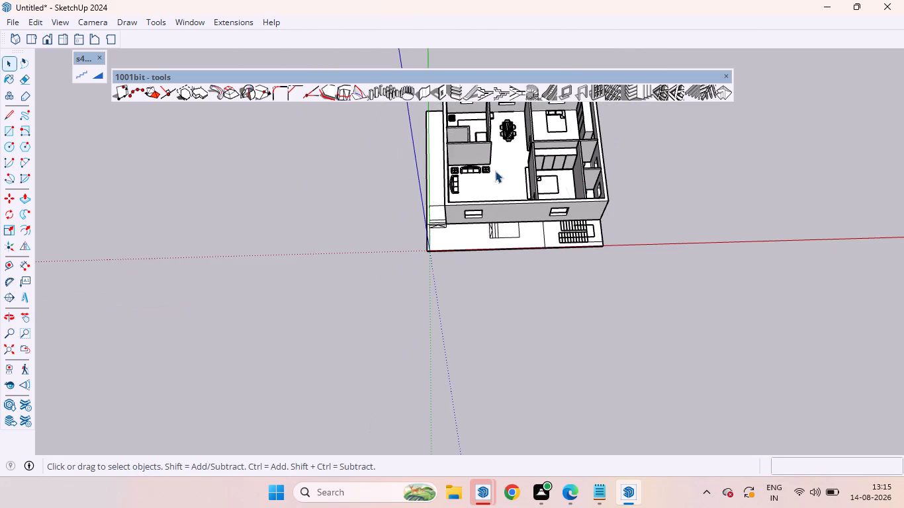
pyautogui.scroll(6, 516, 237)
pyautogui.scroll(-4, 525, 275)
pyautogui.scroll(1, 527, 276)
pyautogui.scroll(-10, 527, 277)
pyautogui.moveTo(536, 317); pyautogui.dragTo(478, 152, button='middle')
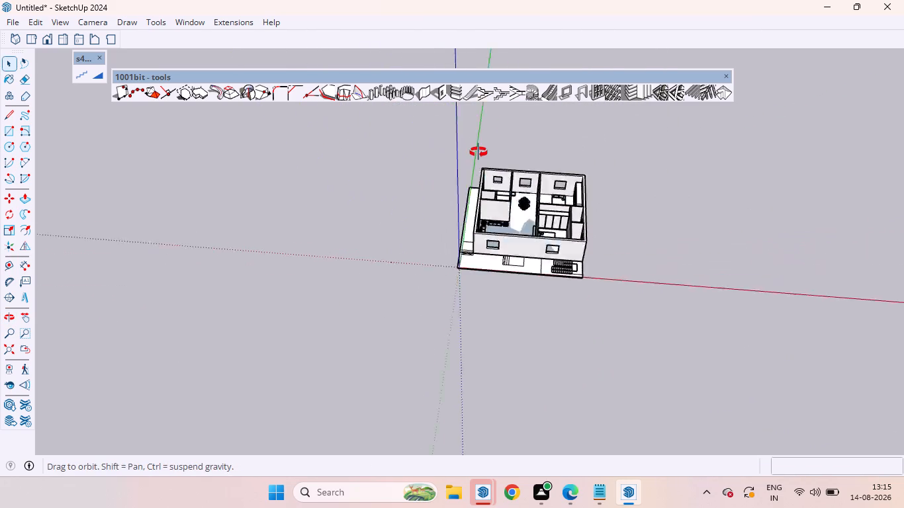
pyautogui.moveTo(478, 152); pyautogui.dragTo(480, 138, button='middle')
pyautogui.scroll(16, 508, 156)
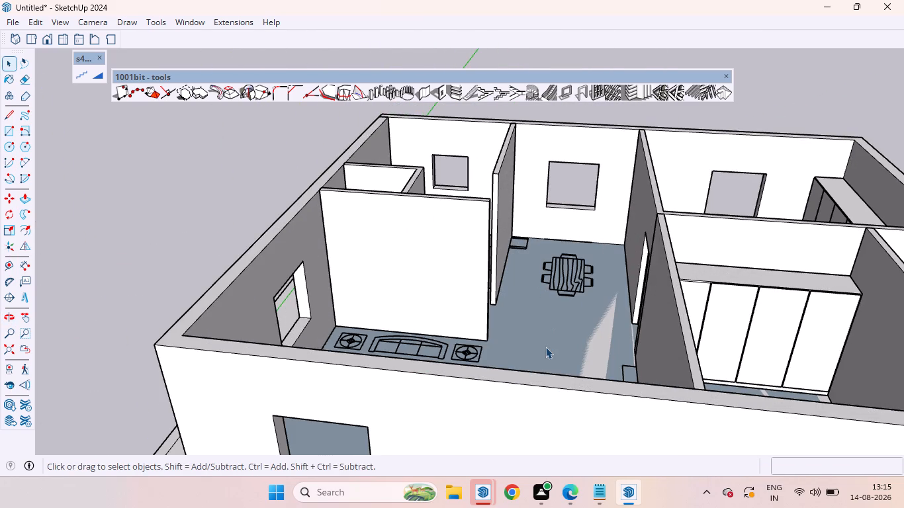
pyautogui.click(545, 347)
pyautogui.rightClick(545, 345)
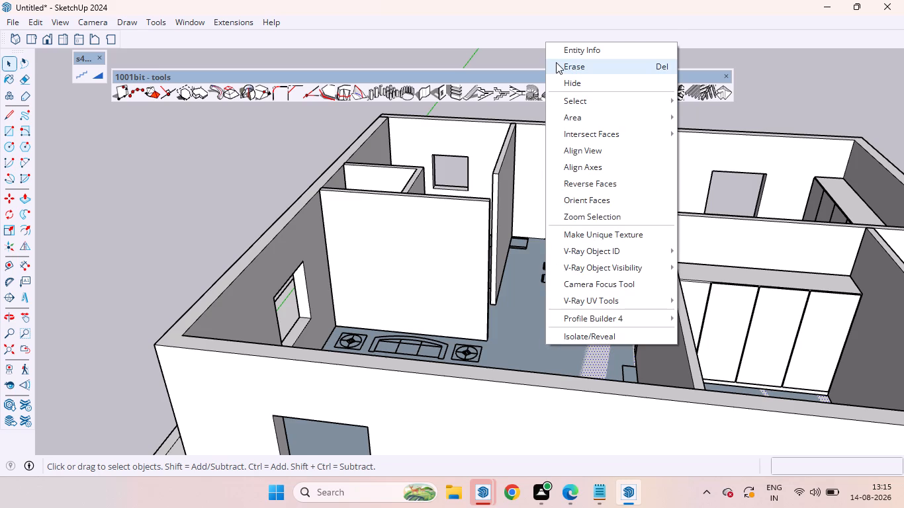
pyautogui.click(556, 62)
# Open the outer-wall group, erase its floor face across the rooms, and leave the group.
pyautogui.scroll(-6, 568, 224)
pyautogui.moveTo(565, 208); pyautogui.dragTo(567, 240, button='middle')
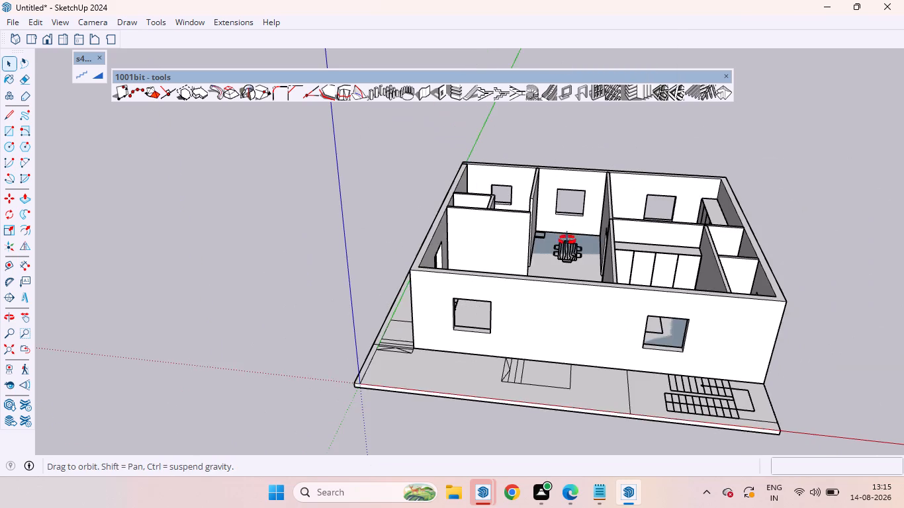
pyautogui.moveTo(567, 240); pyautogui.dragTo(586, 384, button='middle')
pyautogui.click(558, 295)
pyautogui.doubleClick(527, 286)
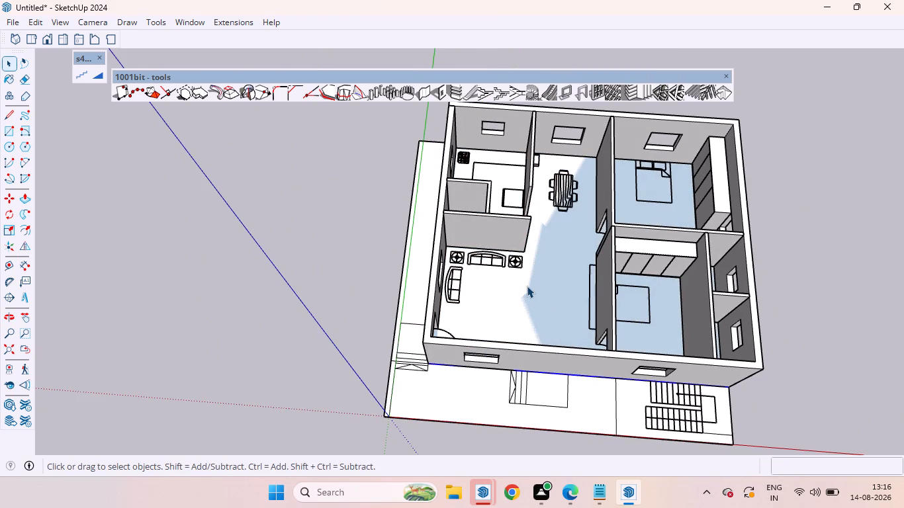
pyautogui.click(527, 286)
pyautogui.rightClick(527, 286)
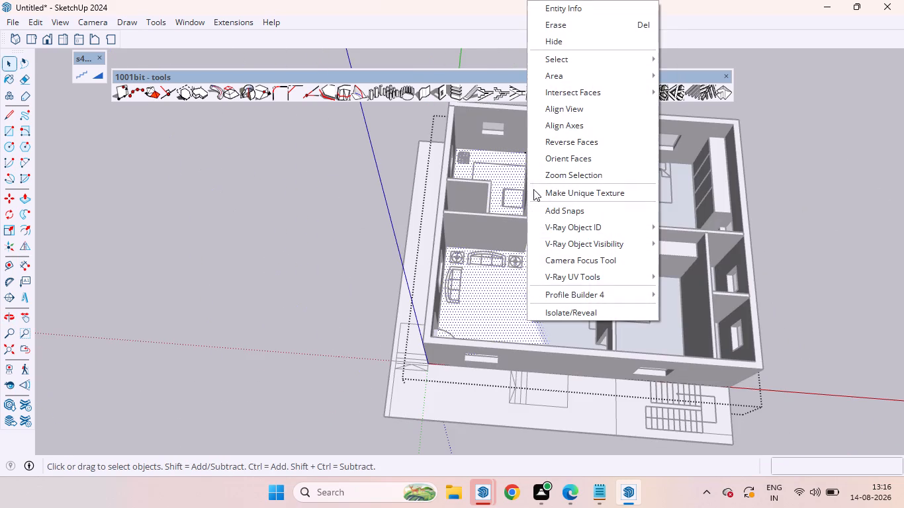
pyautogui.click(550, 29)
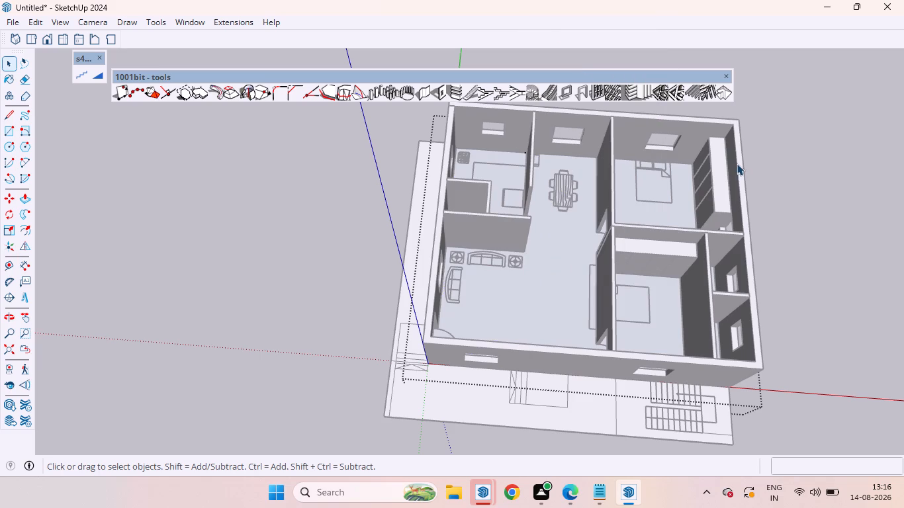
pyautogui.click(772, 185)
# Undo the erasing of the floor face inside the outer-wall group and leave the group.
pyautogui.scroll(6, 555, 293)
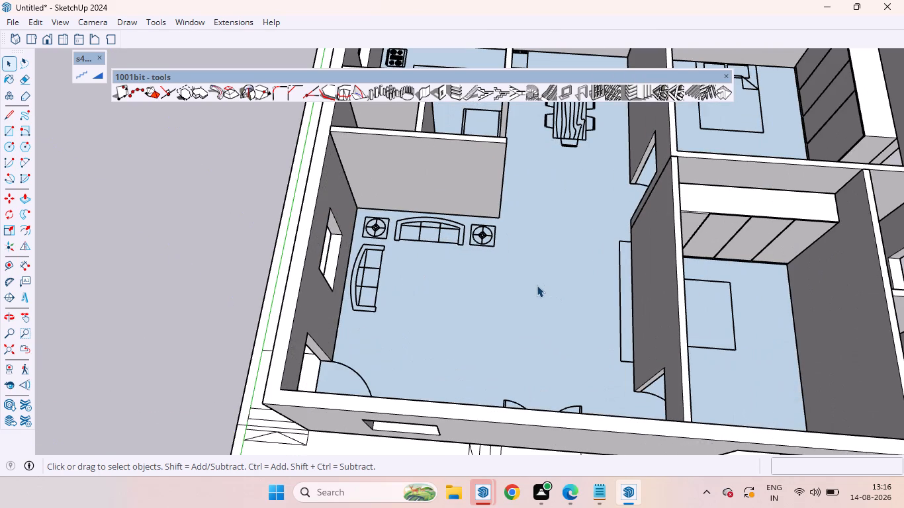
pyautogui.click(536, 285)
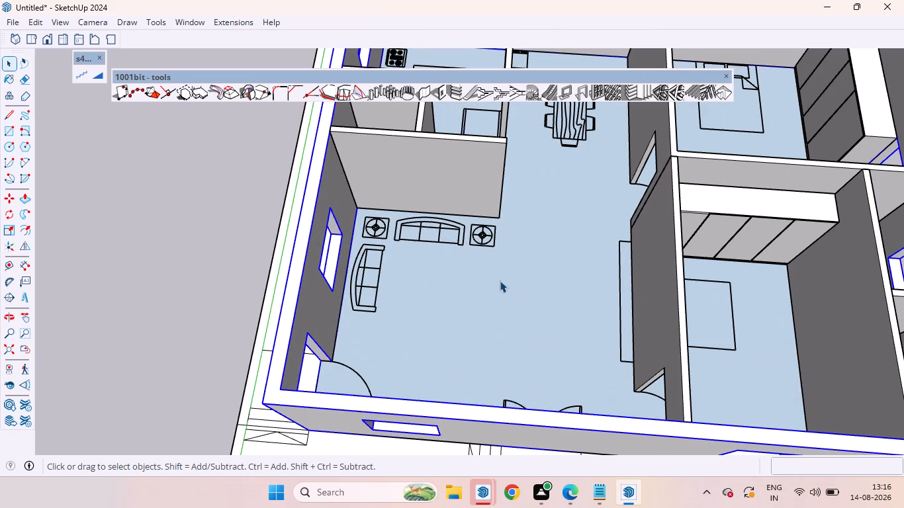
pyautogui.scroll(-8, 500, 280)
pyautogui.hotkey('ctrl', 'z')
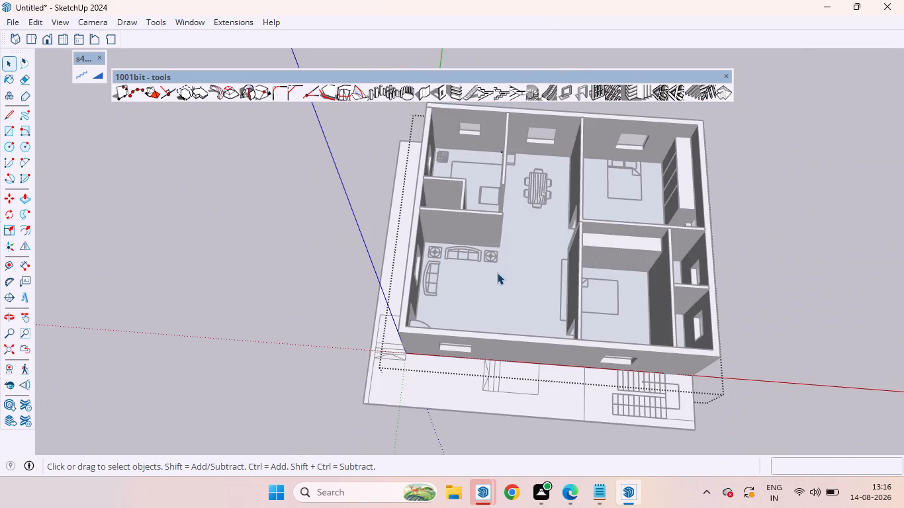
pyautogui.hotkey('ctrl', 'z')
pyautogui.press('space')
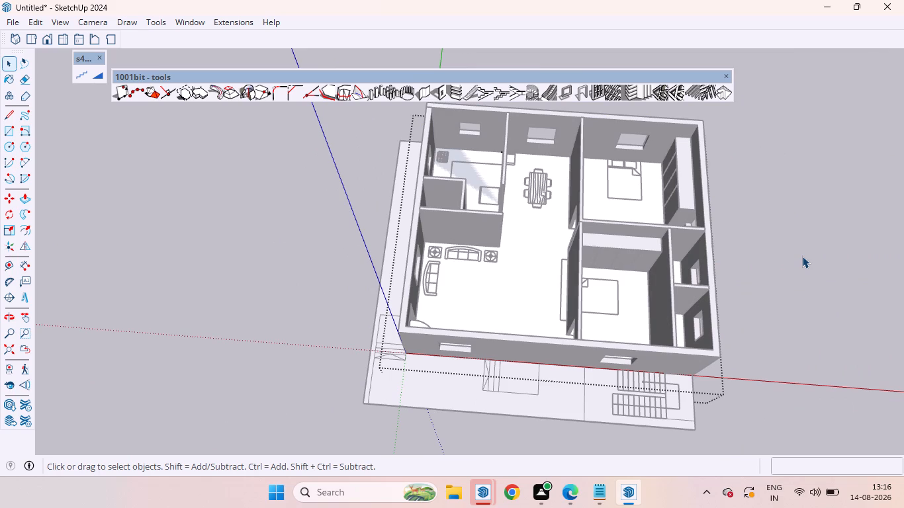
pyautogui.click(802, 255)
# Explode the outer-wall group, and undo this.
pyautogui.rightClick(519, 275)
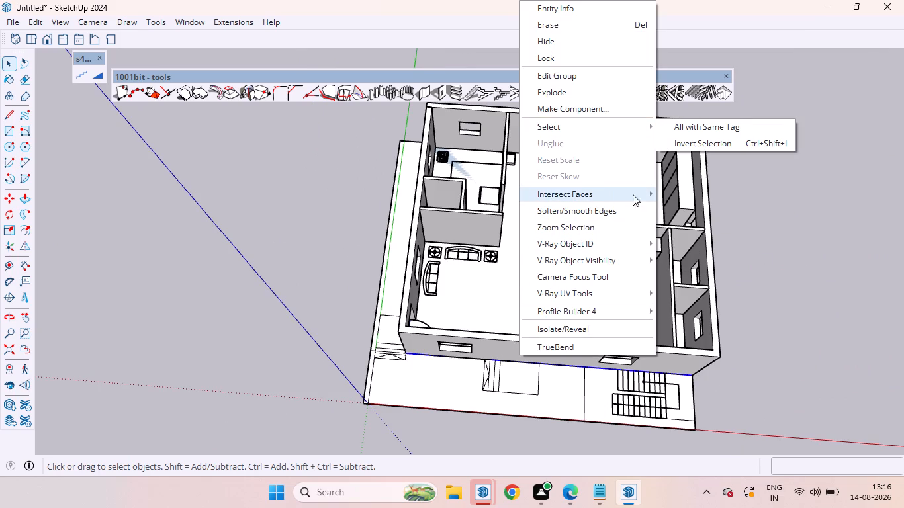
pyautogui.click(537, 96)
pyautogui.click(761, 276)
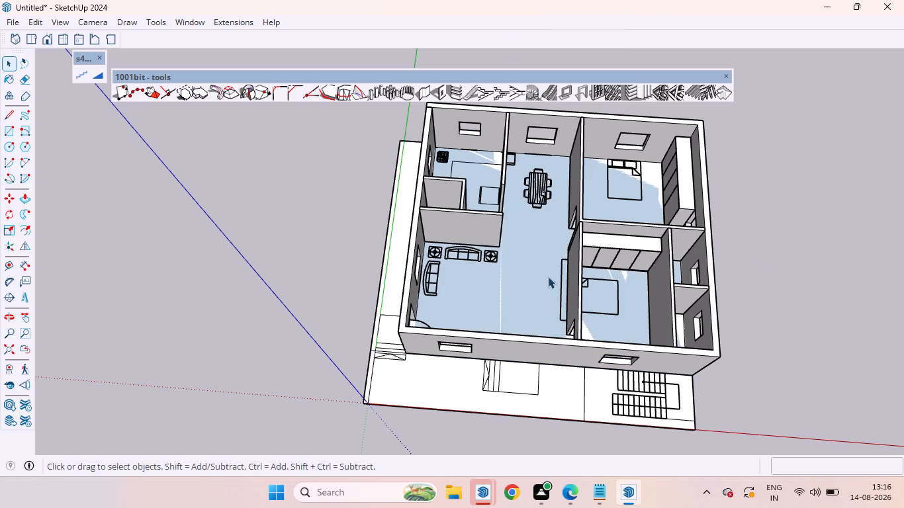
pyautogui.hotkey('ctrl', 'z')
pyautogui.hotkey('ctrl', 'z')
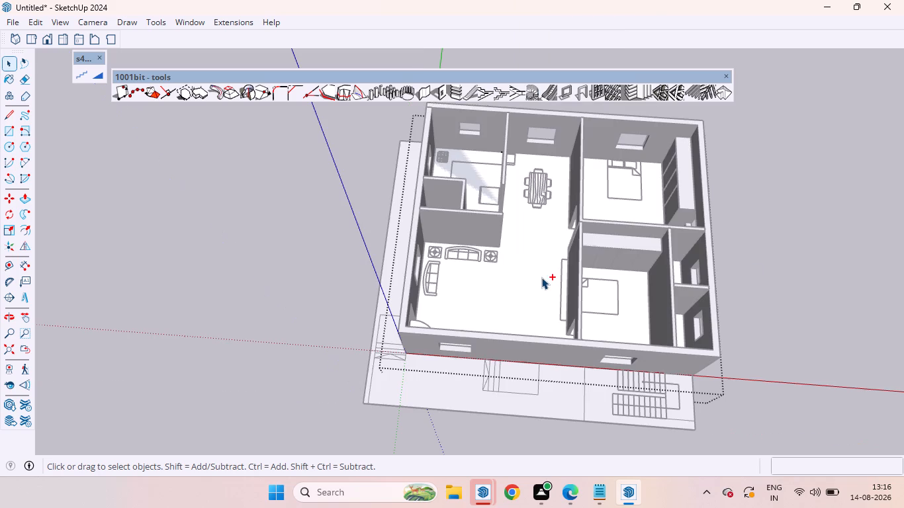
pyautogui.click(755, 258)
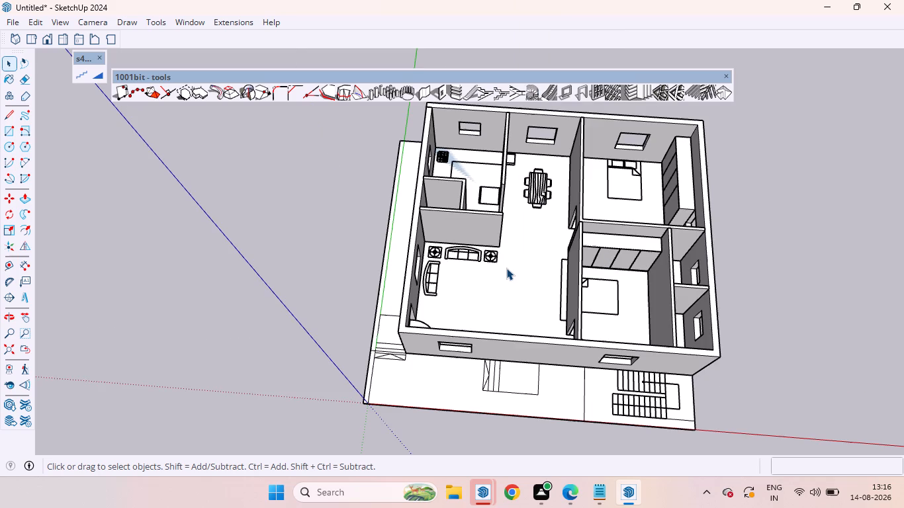
# Inside the outer-wall group, select all connected geometry, reverse its faces, and leave the group.
pyautogui.click(506, 268)
pyautogui.scroll(10, 506, 247)
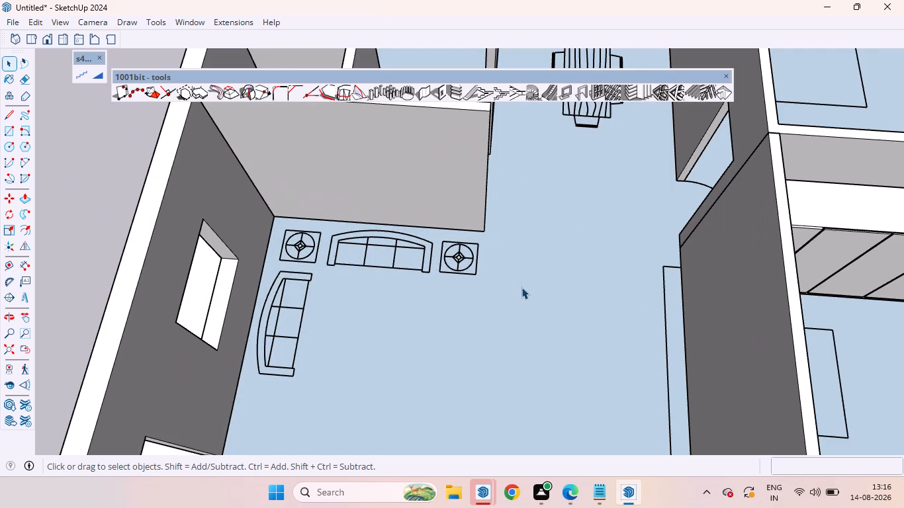
pyautogui.click(526, 290)
pyautogui.tripleClick(526, 290)
pyautogui.doubleClick(526, 290)
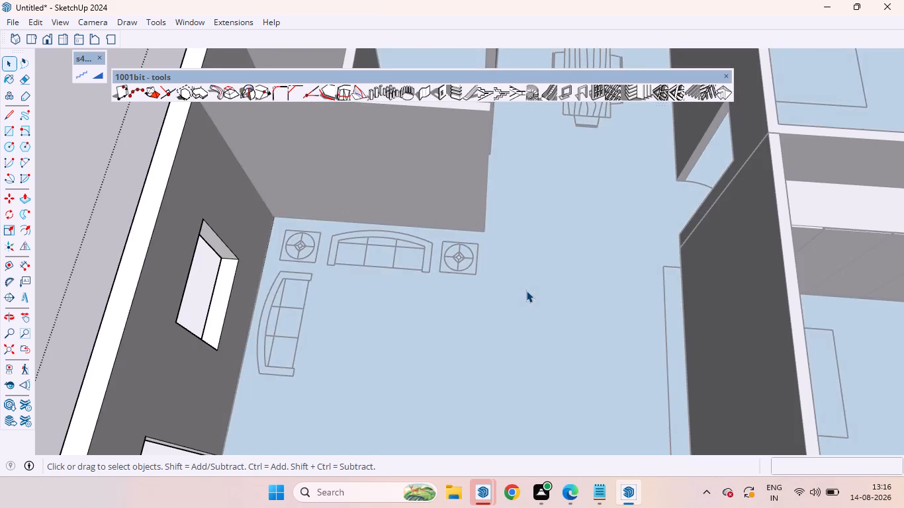
pyautogui.rightClick(525, 290)
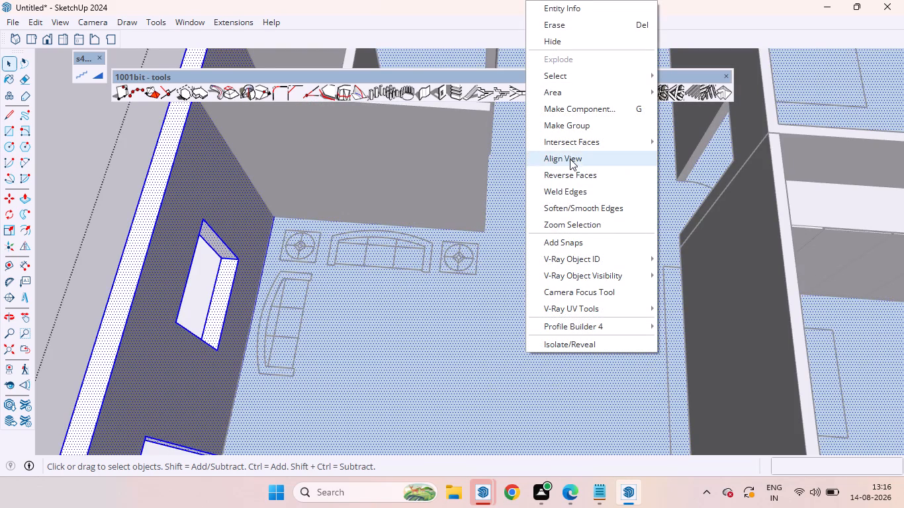
pyautogui.click(572, 174)
pyautogui.scroll(-8, 449, 269)
pyautogui.scroll(1, 463, 307)
pyautogui.scroll(-3, 463, 307)
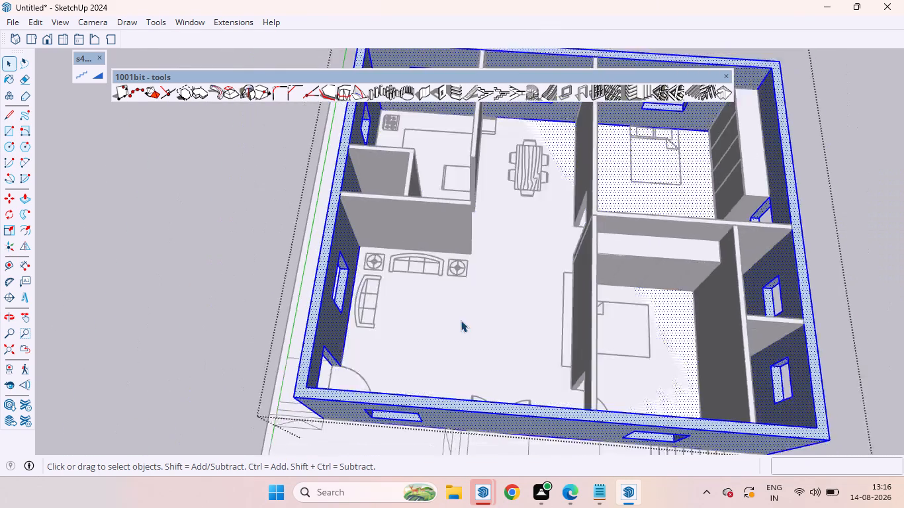
pyautogui.scroll(-1, 461, 320)
pyautogui.click(797, 261)
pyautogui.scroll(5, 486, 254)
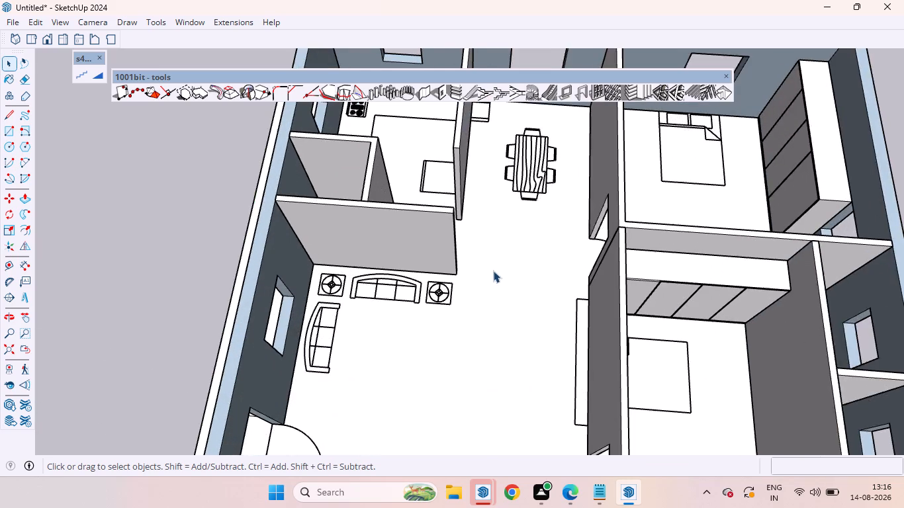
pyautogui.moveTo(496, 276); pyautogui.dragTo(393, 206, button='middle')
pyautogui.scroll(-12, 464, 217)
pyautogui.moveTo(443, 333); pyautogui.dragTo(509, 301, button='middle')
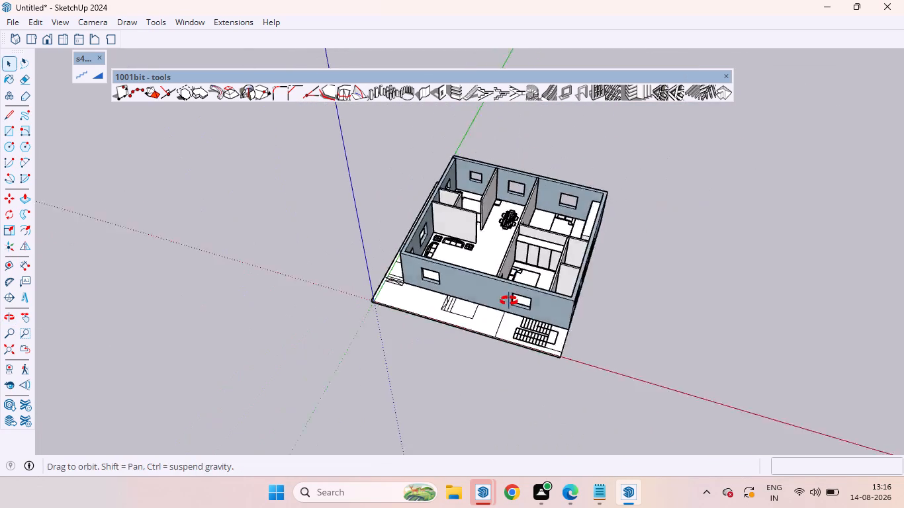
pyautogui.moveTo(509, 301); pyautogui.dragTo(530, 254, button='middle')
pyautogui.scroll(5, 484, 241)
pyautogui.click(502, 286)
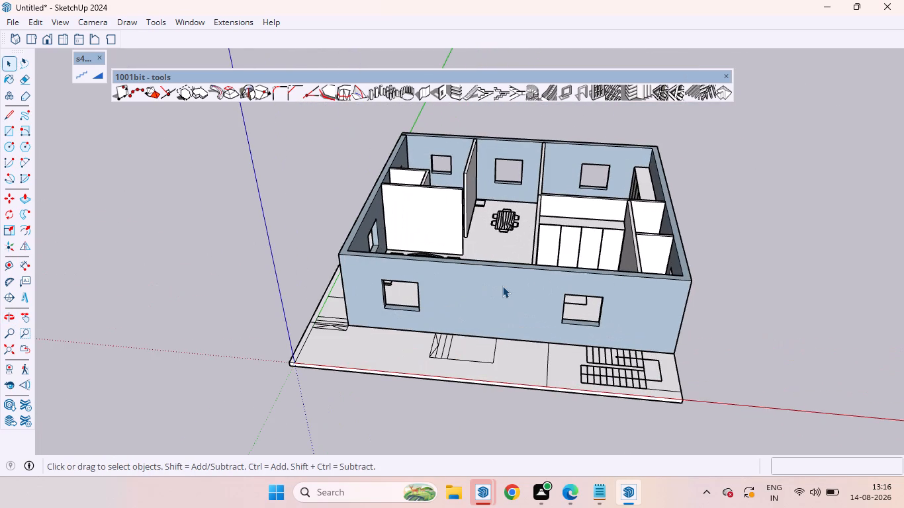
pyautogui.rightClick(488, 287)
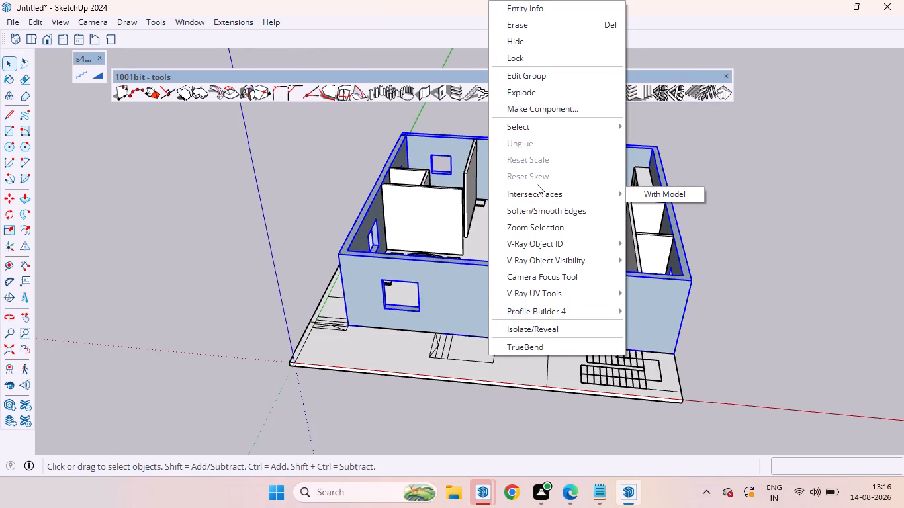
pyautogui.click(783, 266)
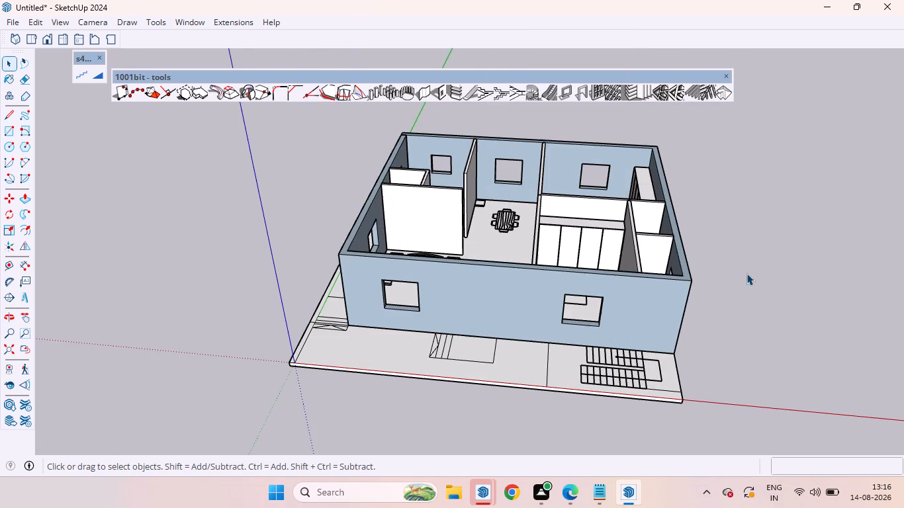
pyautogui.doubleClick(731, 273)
# Inside the outer-wall group, reverse the single interior wall face running along the sofa and kitchen side, and leave the group.
pyautogui.moveTo(617, 261); pyautogui.dragTo(238, 362, button='middle')
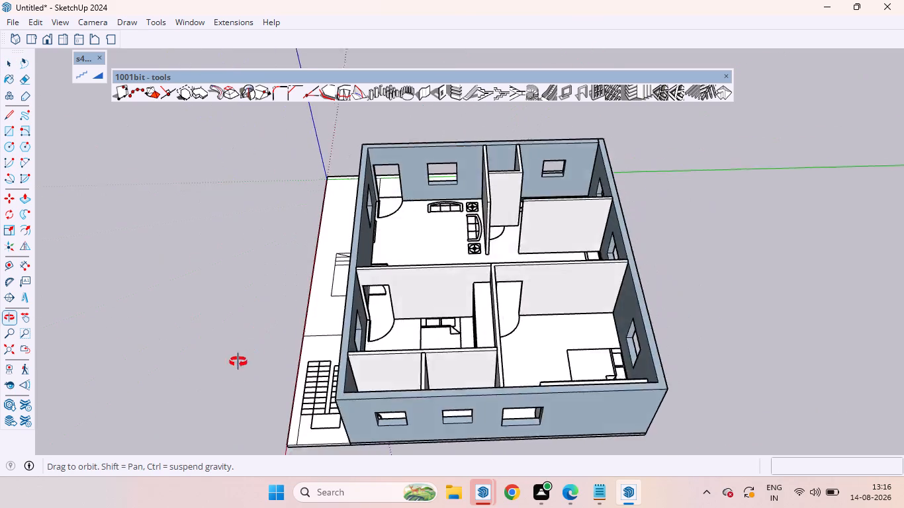
pyautogui.moveTo(238, 362); pyautogui.dragTo(262, 379, button='middle')
pyautogui.scroll(6, 439, 227)
pyautogui.click(392, 126)
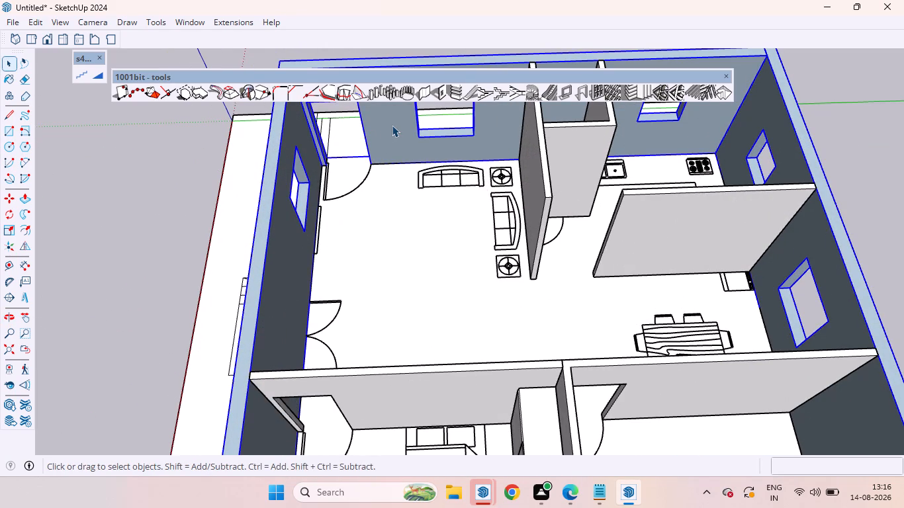
pyautogui.rightClick(392, 125)
pyautogui.tripleClick(390, 125)
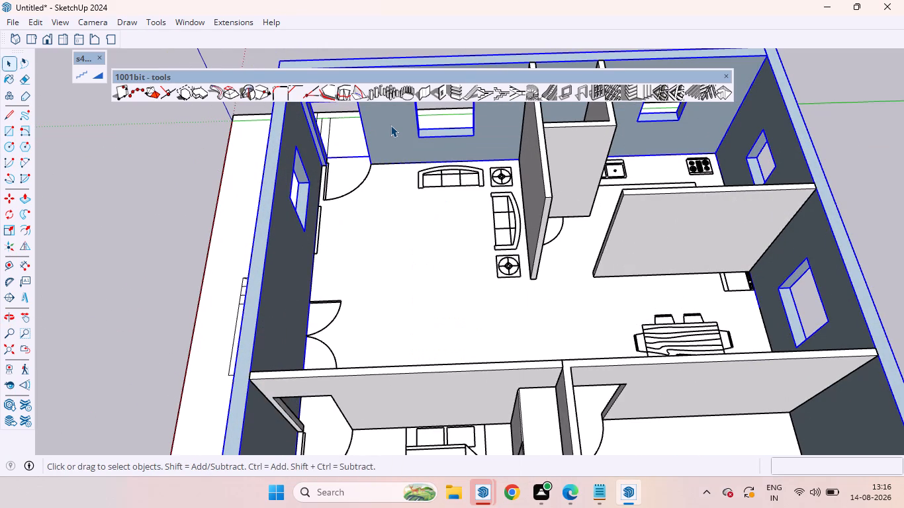
pyautogui.click(390, 125)
pyautogui.rightClick(390, 125)
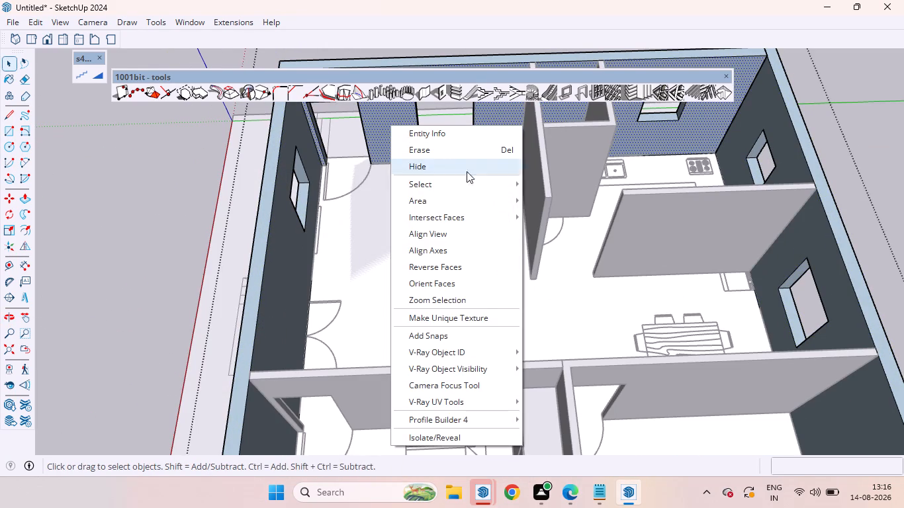
pyautogui.click(455, 271)
pyautogui.scroll(-7, 443, 200)
pyautogui.click(760, 205)
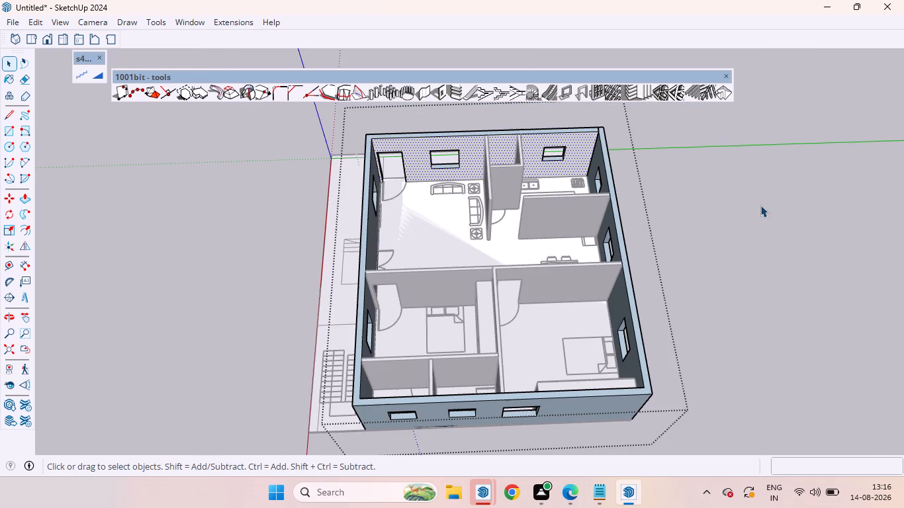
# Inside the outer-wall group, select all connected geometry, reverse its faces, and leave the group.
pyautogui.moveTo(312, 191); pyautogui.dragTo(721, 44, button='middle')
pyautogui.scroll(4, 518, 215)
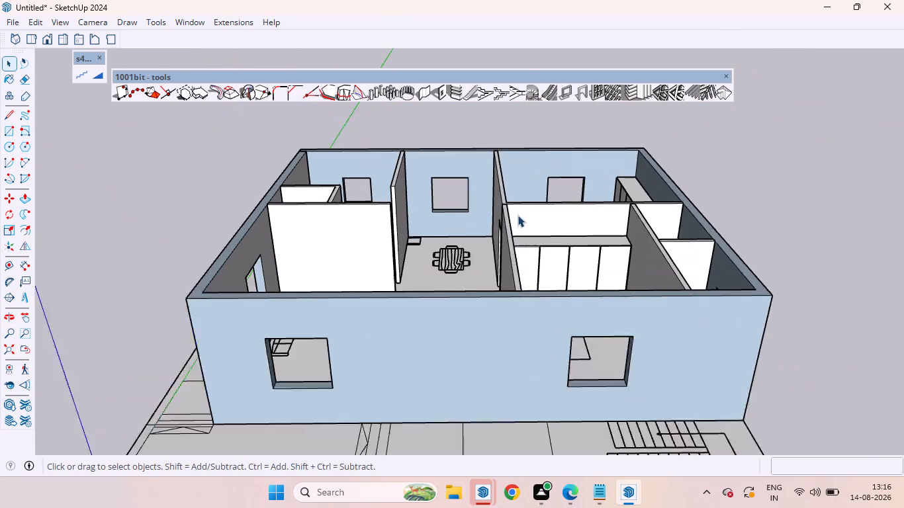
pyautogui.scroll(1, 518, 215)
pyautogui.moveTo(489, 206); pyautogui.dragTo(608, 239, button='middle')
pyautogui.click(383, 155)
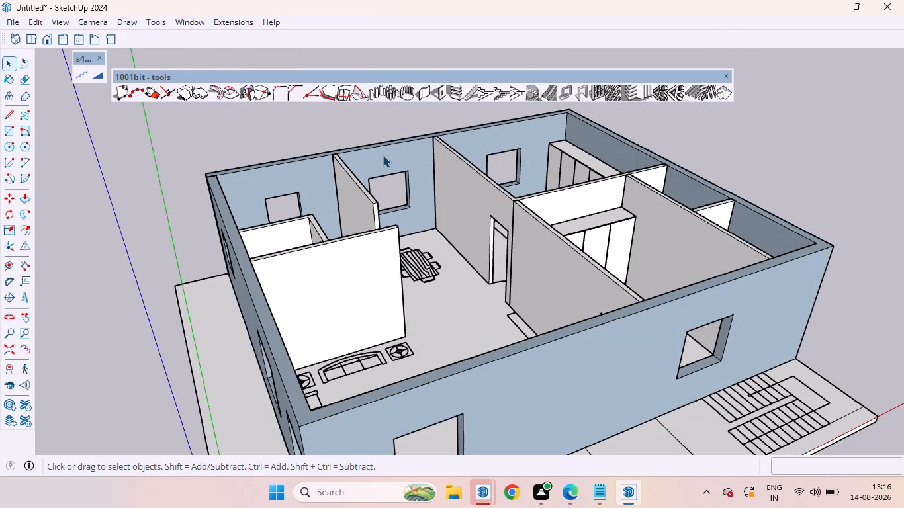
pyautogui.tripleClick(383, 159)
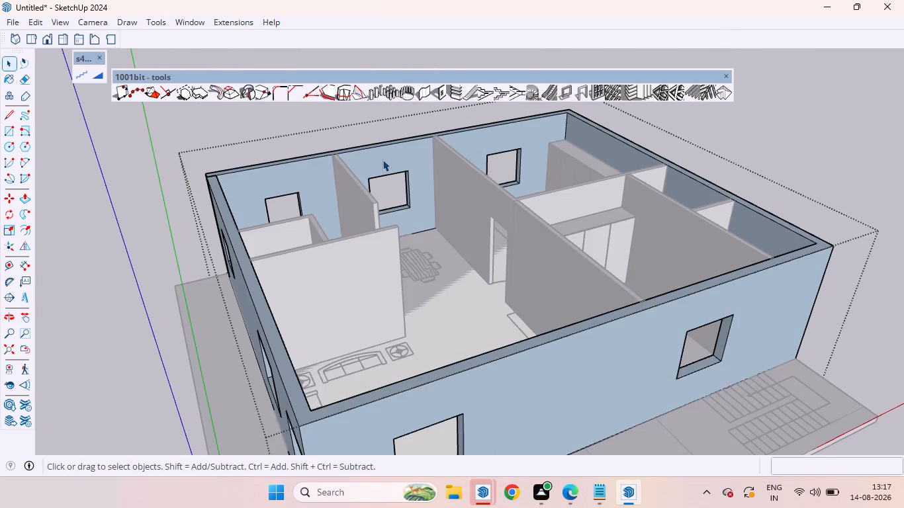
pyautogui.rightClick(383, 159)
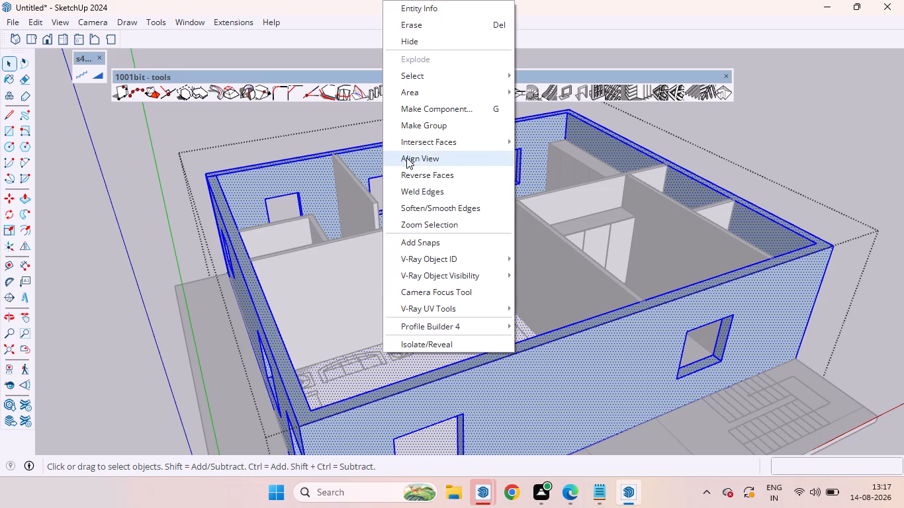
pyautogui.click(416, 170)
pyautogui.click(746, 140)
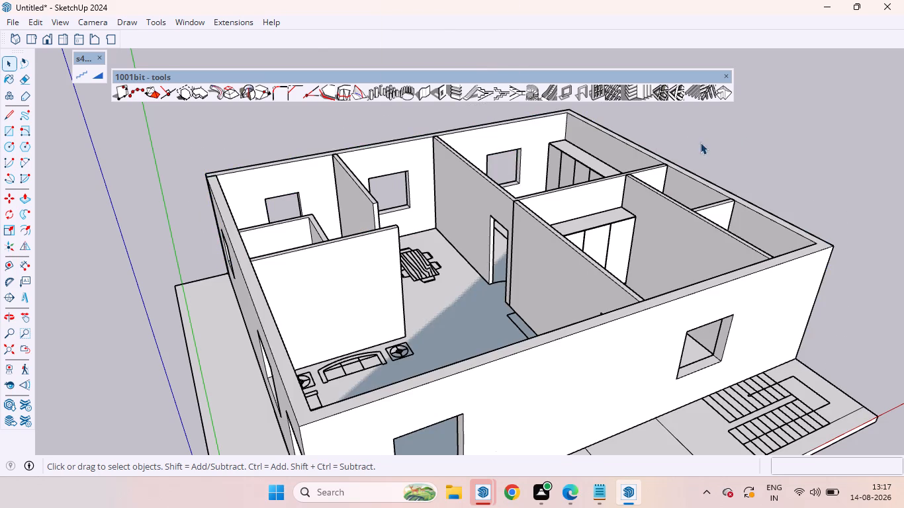
# Examine the wall and floor face orientation from above, from the stair side and from the entrance side.
pyautogui.scroll(-2, 700, 165)
pyautogui.moveTo(631, 235); pyautogui.dragTo(485, 317, button='middle')
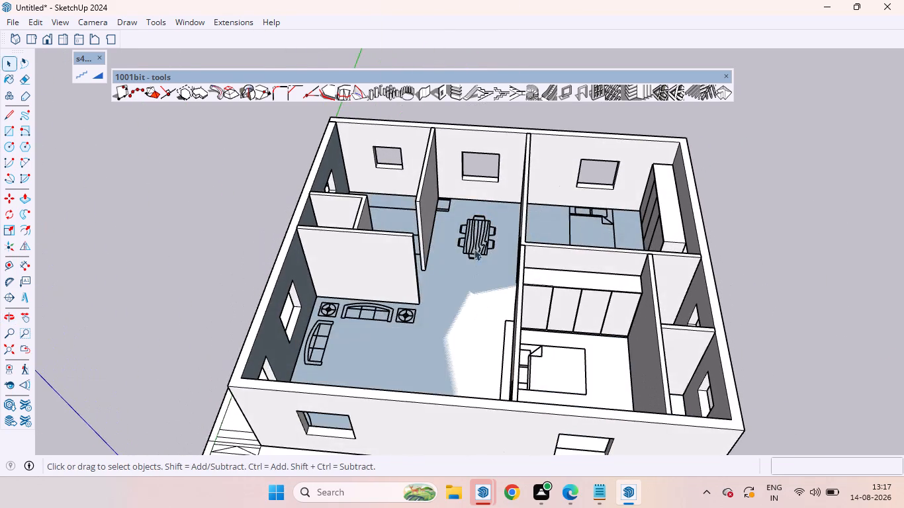
pyautogui.scroll(-6, 502, 196)
pyautogui.scroll(6, 478, 242)
pyautogui.moveTo(478, 243); pyautogui.dragTo(498, 366, button='middle')
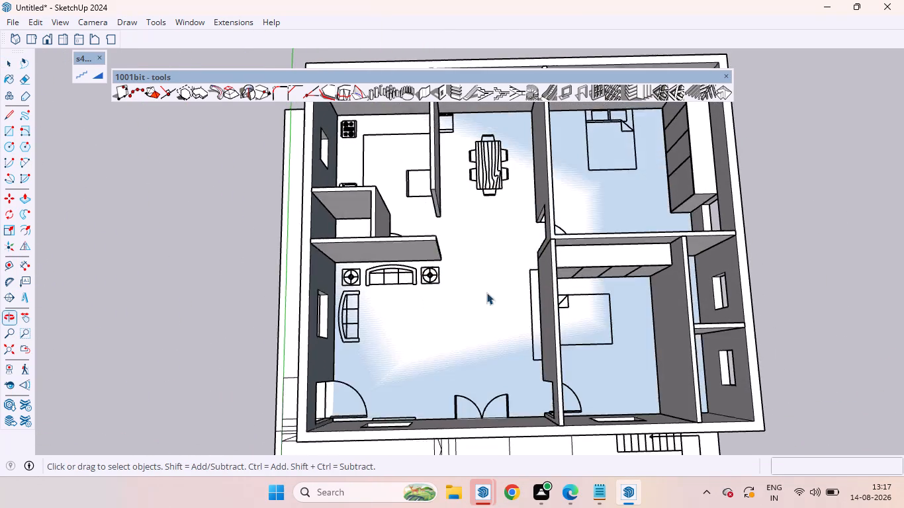
pyautogui.scroll(-12, 485, 267)
pyautogui.moveTo(467, 281); pyautogui.dragTo(456, 110, button='middle')
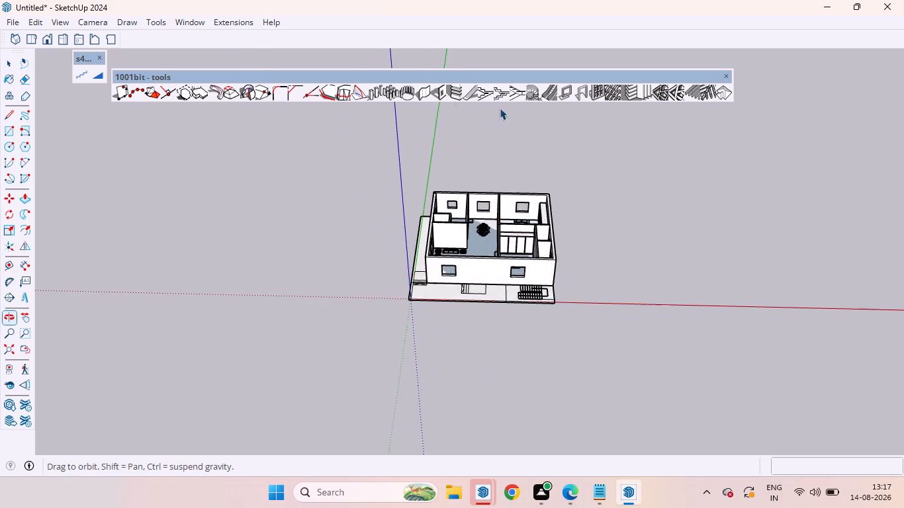
pyautogui.scroll(11, 565, 241)
pyautogui.moveTo(326, 324); pyautogui.dragTo(243, 380, button='middle')
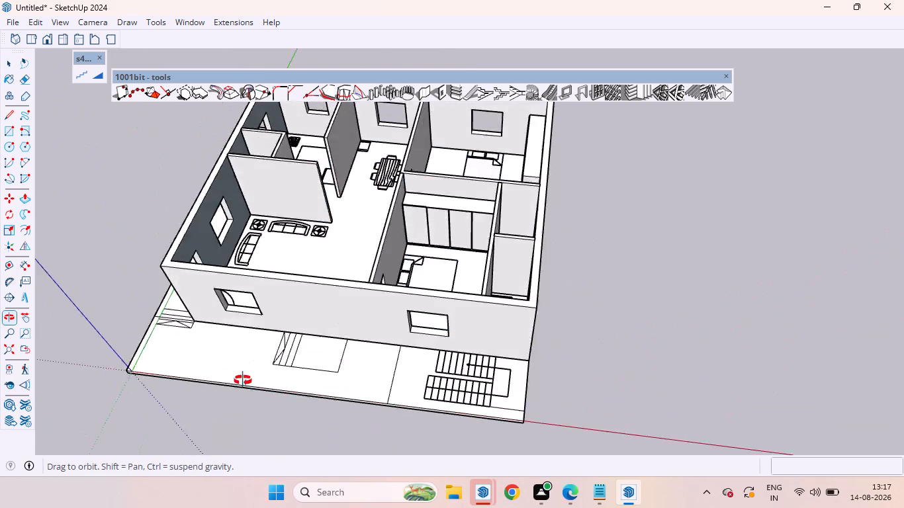
pyautogui.moveTo(243, 380); pyautogui.dragTo(224, 406, button='middle')
pyautogui.scroll(5, 138, 245)
pyautogui.moveTo(158, 241); pyautogui.dragTo(539, 69, button='middle')
pyautogui.scroll(5, 466, 282)
pyautogui.scroll(-7, 473, 282)
pyautogui.moveTo(416, 276); pyautogui.dragTo(559, 301, button='middle')
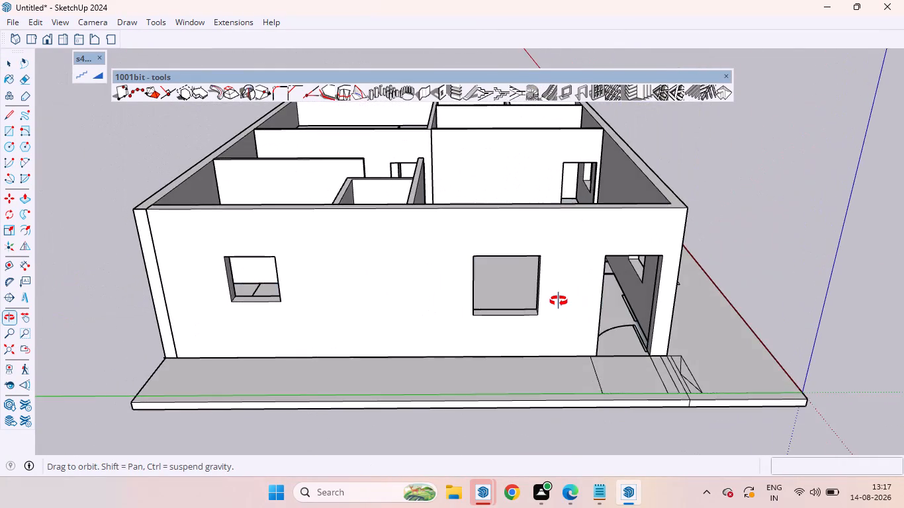
pyautogui.moveTo(559, 301); pyautogui.dragTo(504, 276, button='middle')
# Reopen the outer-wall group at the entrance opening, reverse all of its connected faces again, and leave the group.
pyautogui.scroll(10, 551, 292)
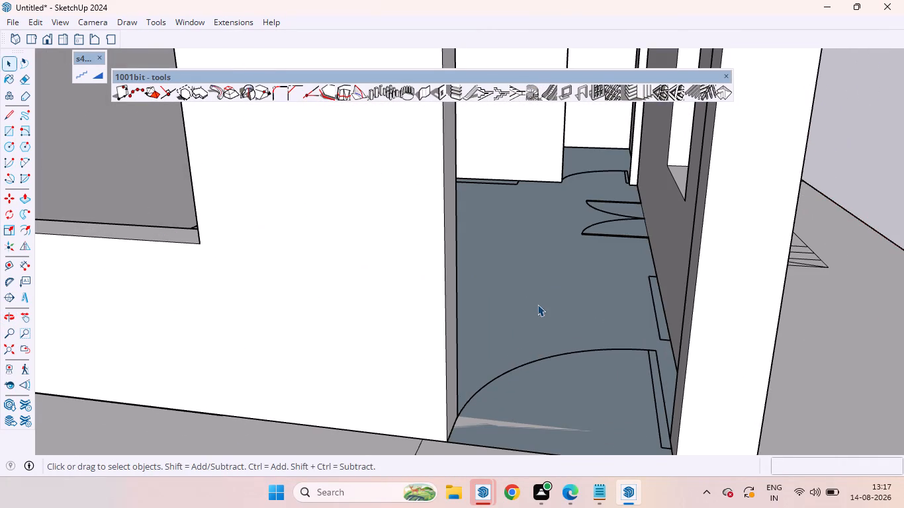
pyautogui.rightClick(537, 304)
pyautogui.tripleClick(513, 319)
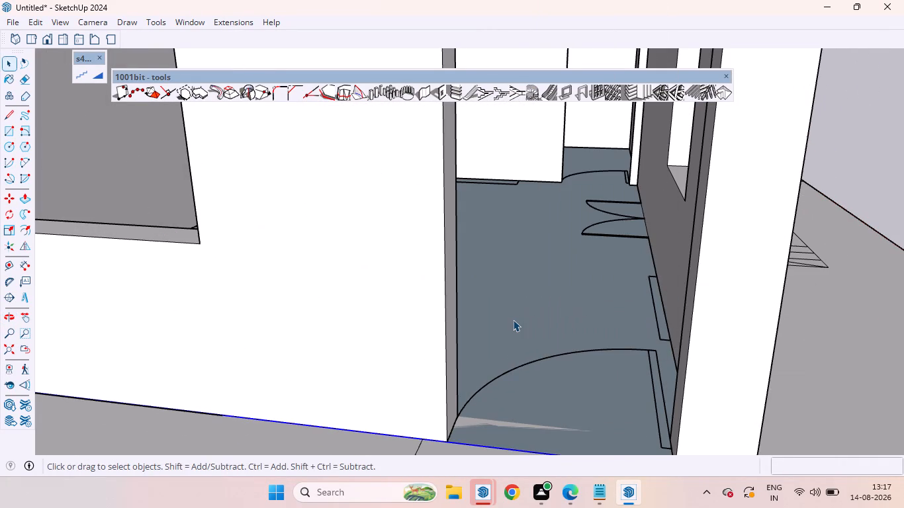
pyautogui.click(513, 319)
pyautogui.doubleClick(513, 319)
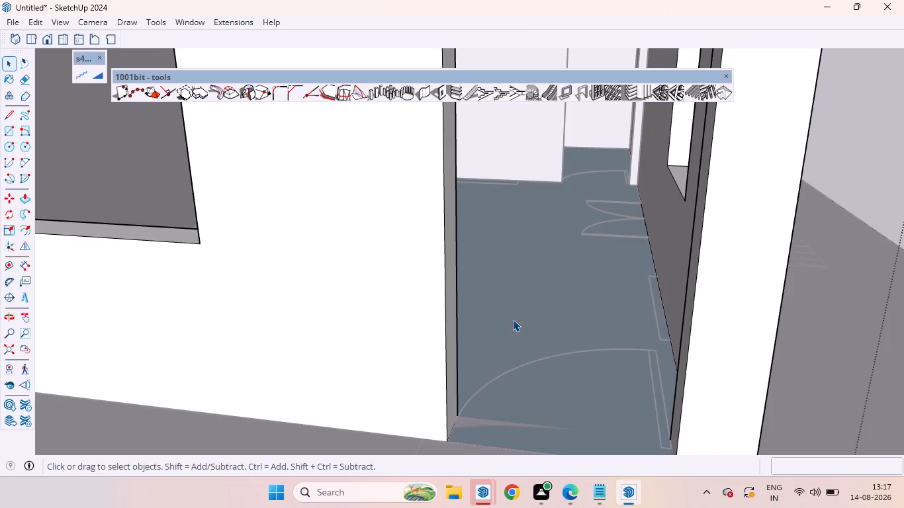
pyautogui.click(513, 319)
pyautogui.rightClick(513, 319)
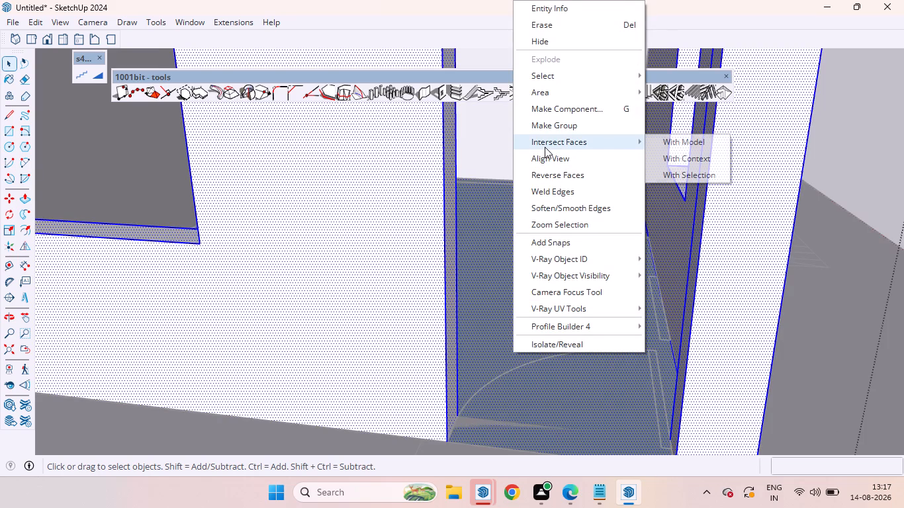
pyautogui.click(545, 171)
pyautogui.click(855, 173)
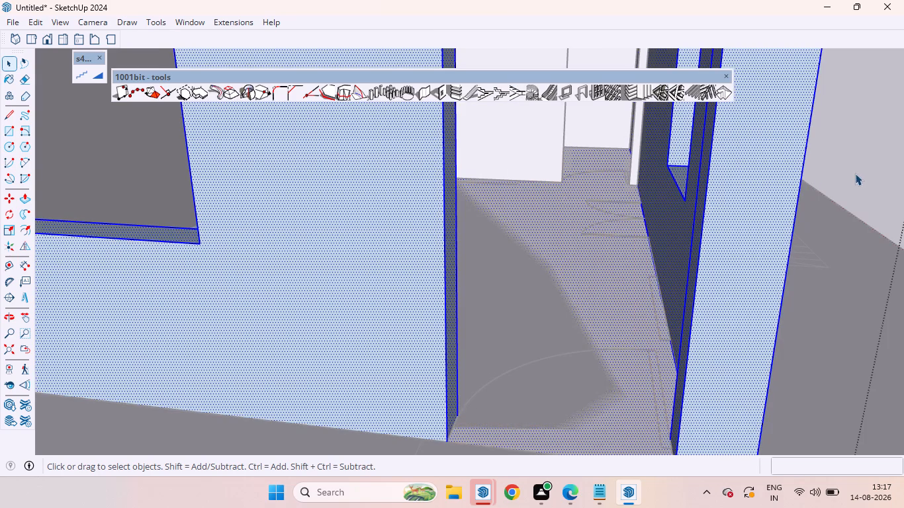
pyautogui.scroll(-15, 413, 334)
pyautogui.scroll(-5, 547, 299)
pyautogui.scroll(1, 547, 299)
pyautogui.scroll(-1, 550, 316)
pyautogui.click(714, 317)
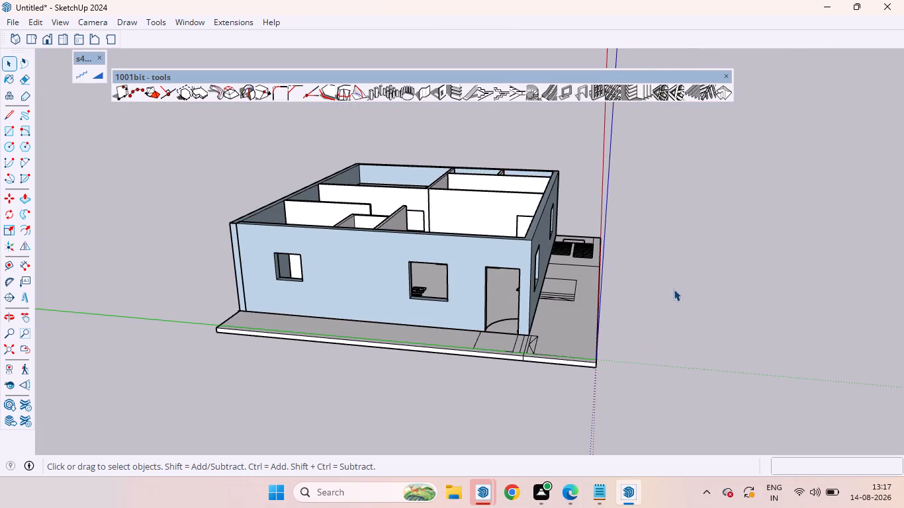
# Select the outer-wall group and show the Default Tray, placing it higher so its materials are fully visible.
pyautogui.moveTo(660, 267); pyautogui.dragTo(350, 443, button='middle')
pyautogui.scroll(4, 383, 222)
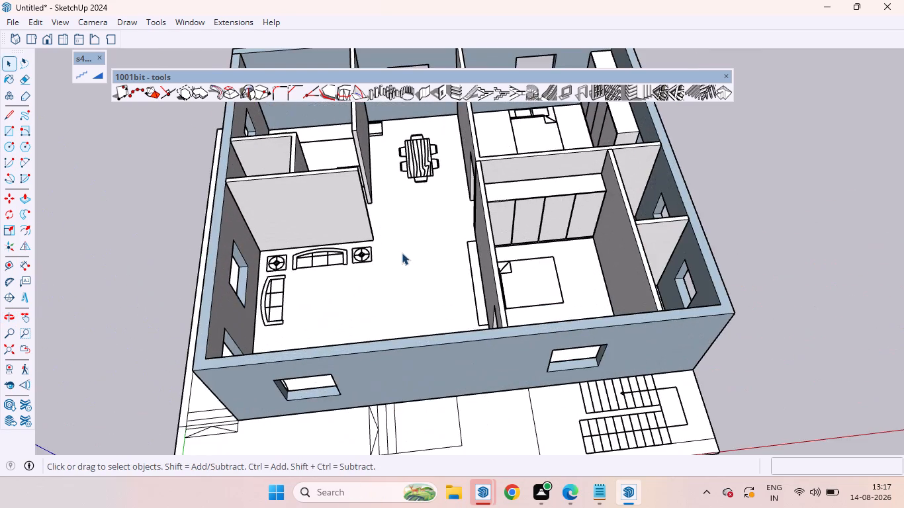
pyautogui.scroll(-6, 403, 277)
pyautogui.moveTo(409, 343); pyautogui.dragTo(351, 258, button='middle')
pyautogui.scroll(5, 361, 143)
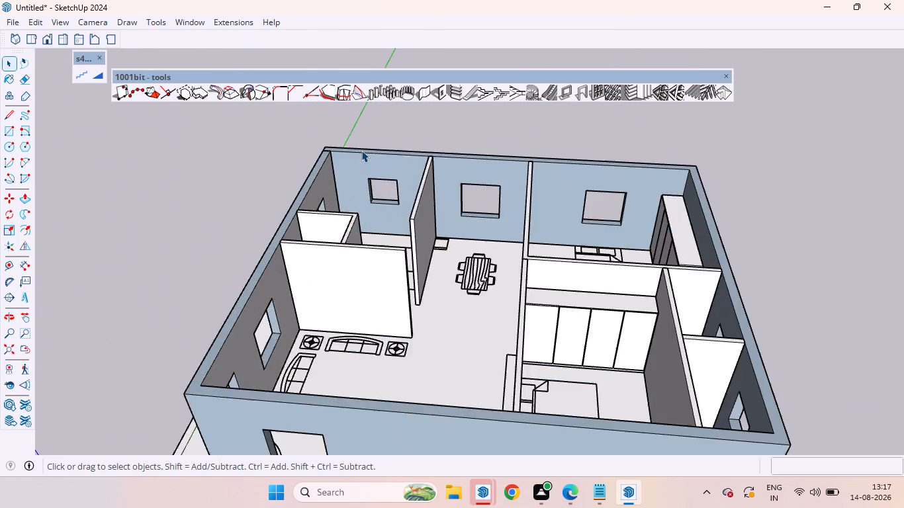
pyautogui.scroll(6, 361, 150)
pyautogui.click(361, 163)
pyautogui.click(445, 131)
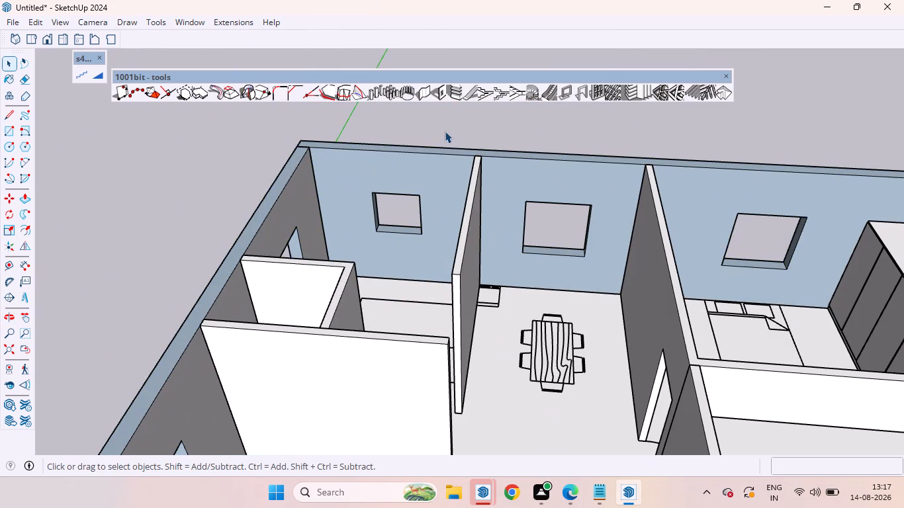
pyautogui.click(349, 187)
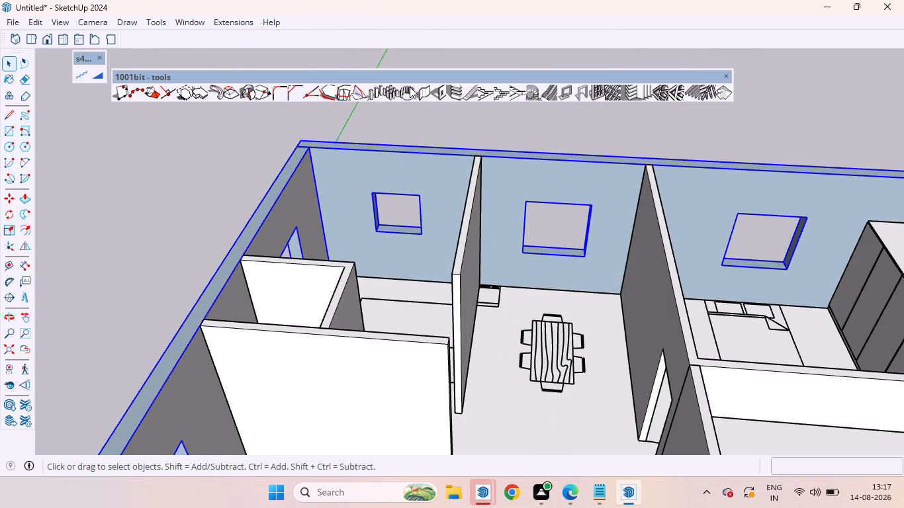
pyautogui.rightClick(376, 32)
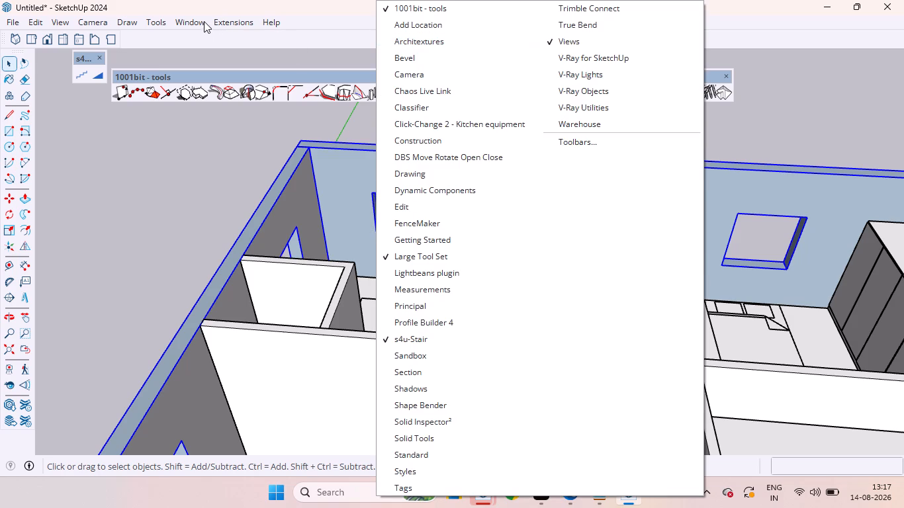
pyautogui.click(203, 21)
pyautogui.click(206, 40)
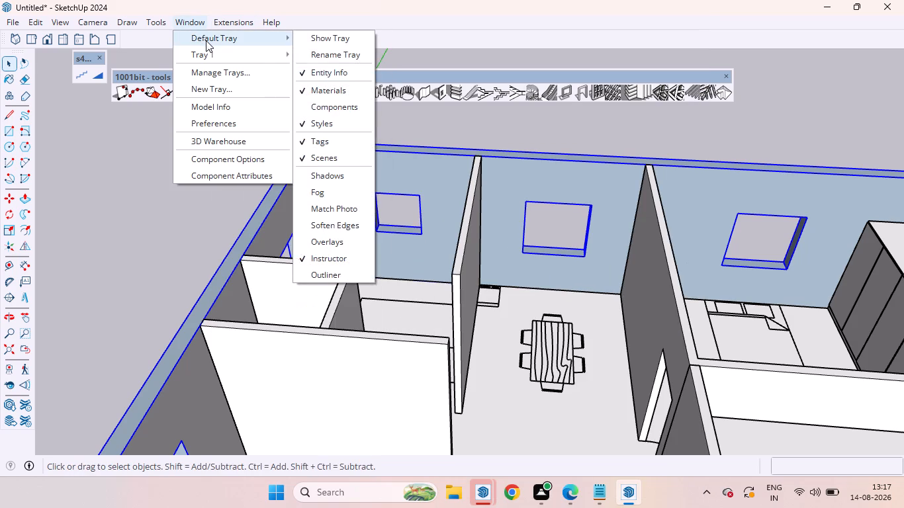
pyautogui.click(336, 45)
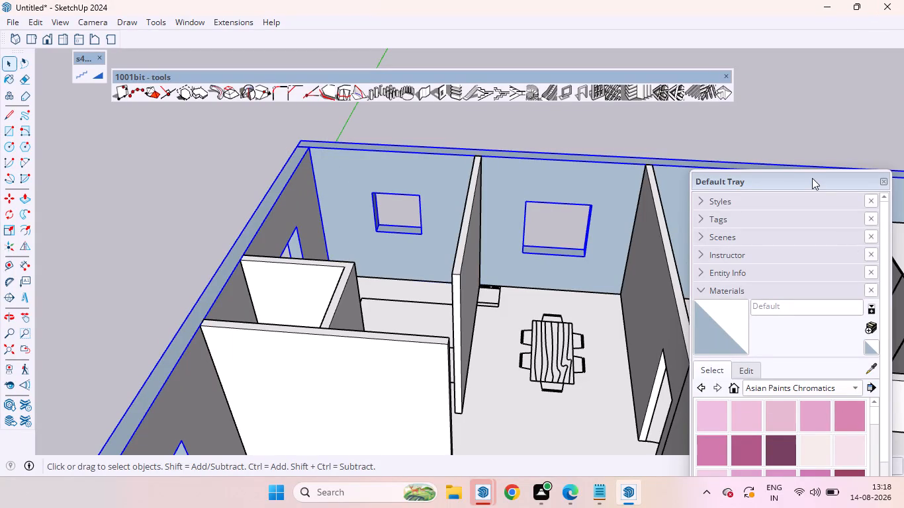
pyautogui.moveTo(812, 178); pyautogui.dragTo(811, 63)
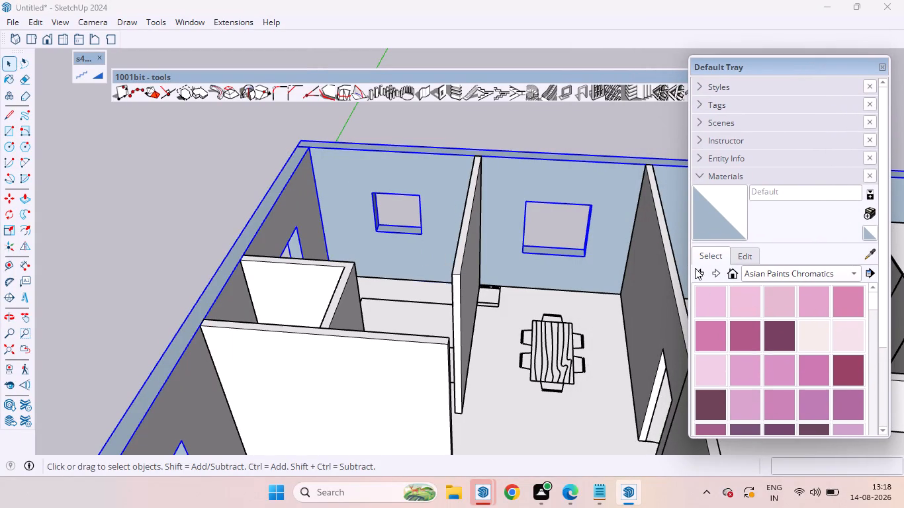
# Paint the outer-wall group with the dark green Teddy_BookJacket material from the In Model collection, then clear the selection.
pyautogui.click(700, 259)
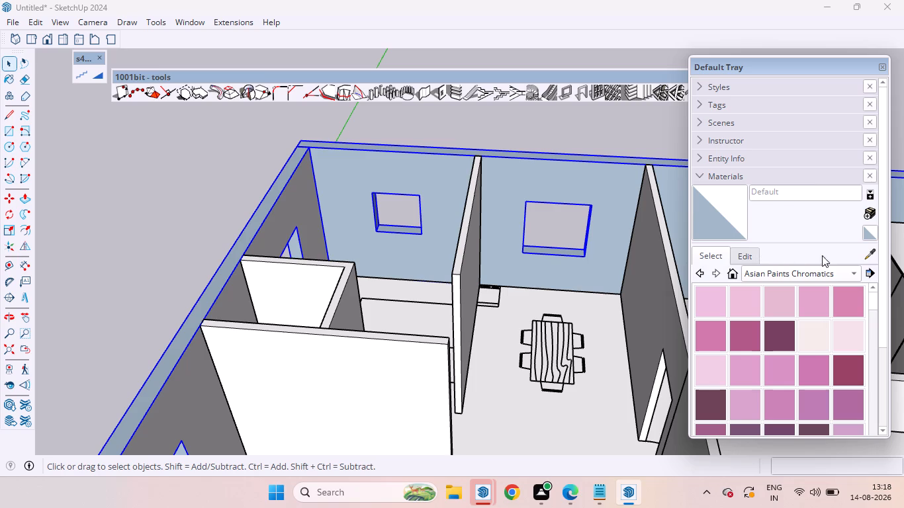
pyautogui.click(852, 276)
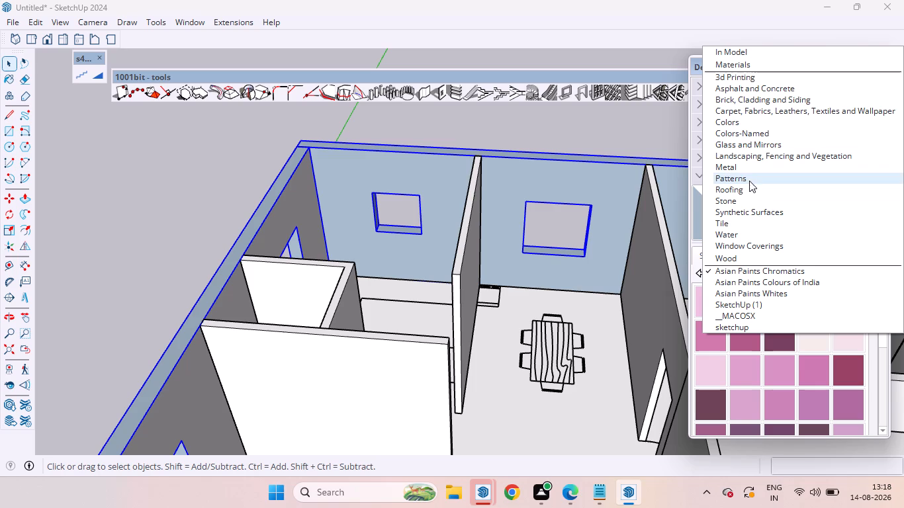
pyautogui.click(707, 121)
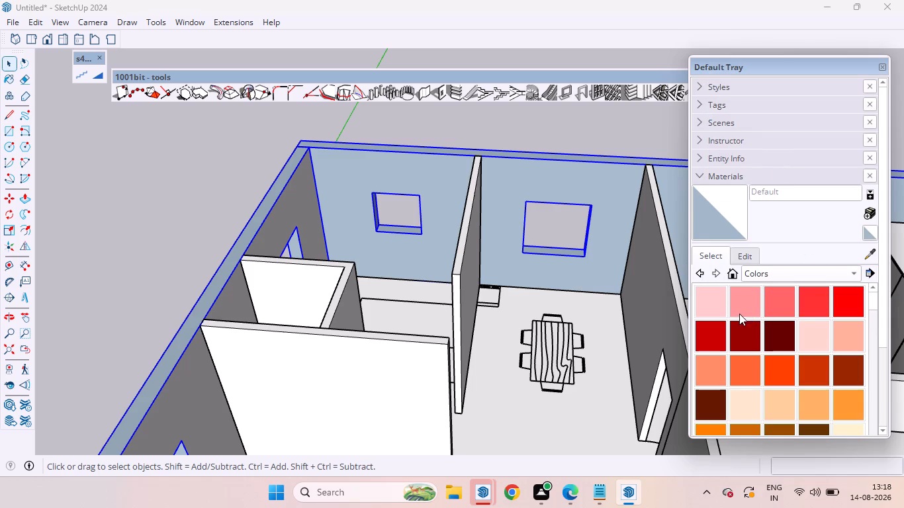
pyautogui.click(823, 277)
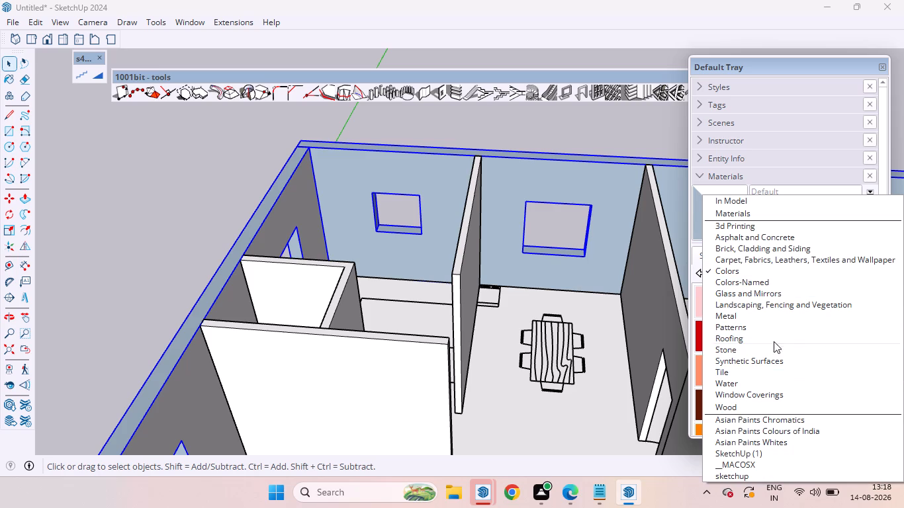
pyautogui.click(730, 200)
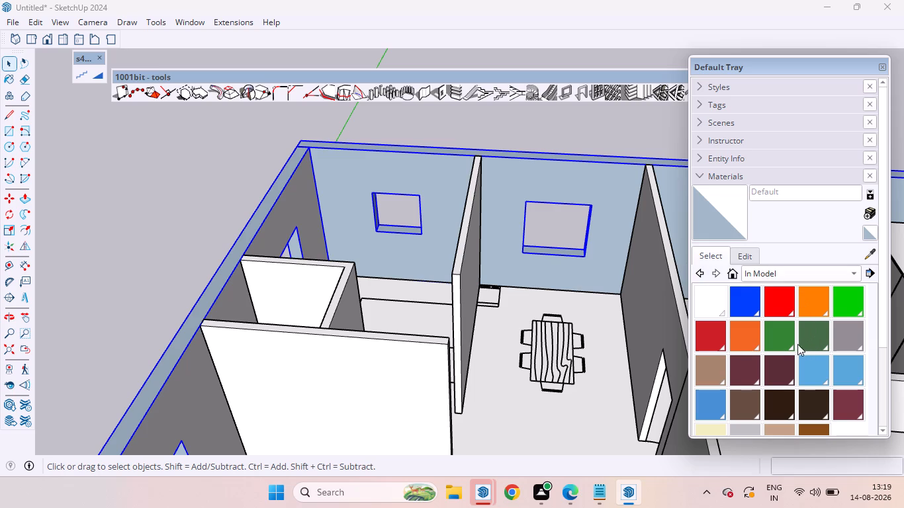
pyautogui.click(788, 338)
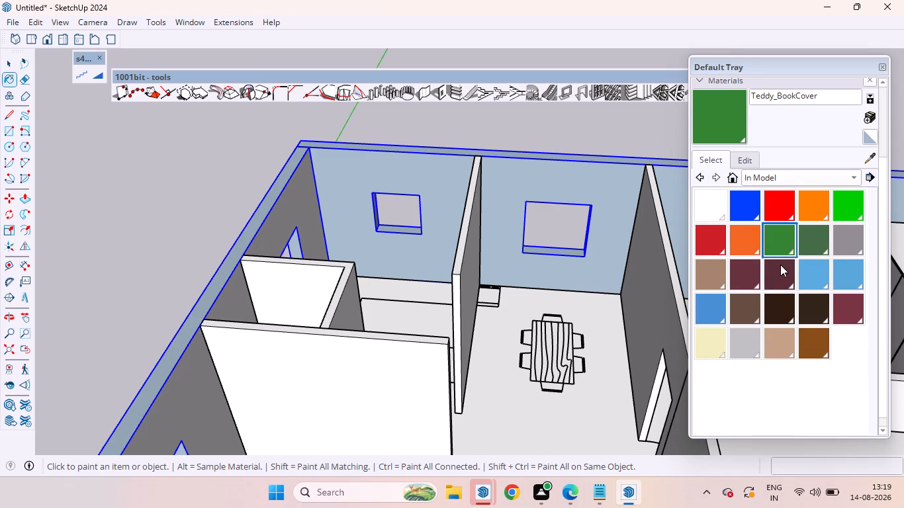
pyautogui.click(810, 245)
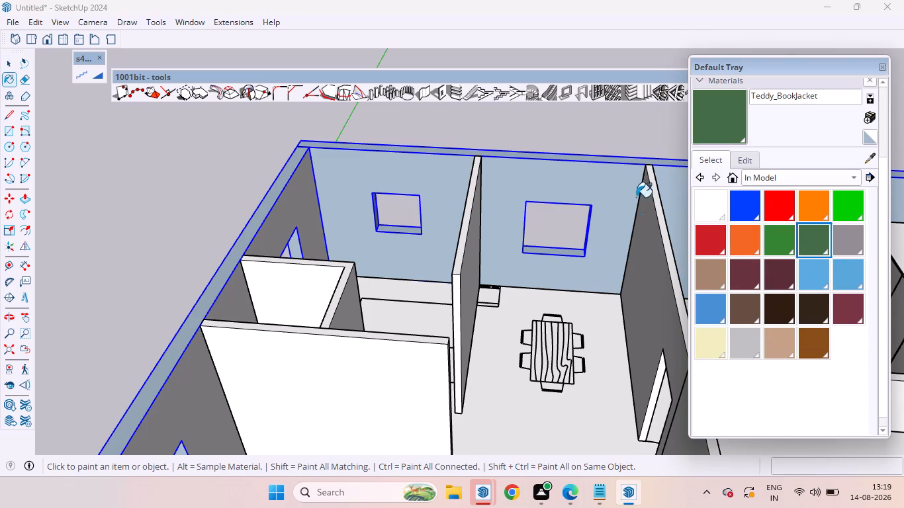
pyautogui.click(601, 203)
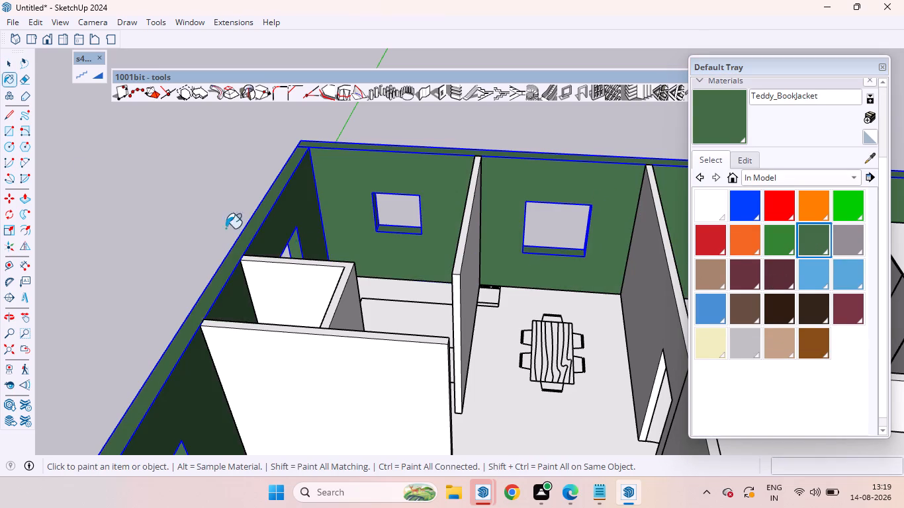
pyautogui.press('space')
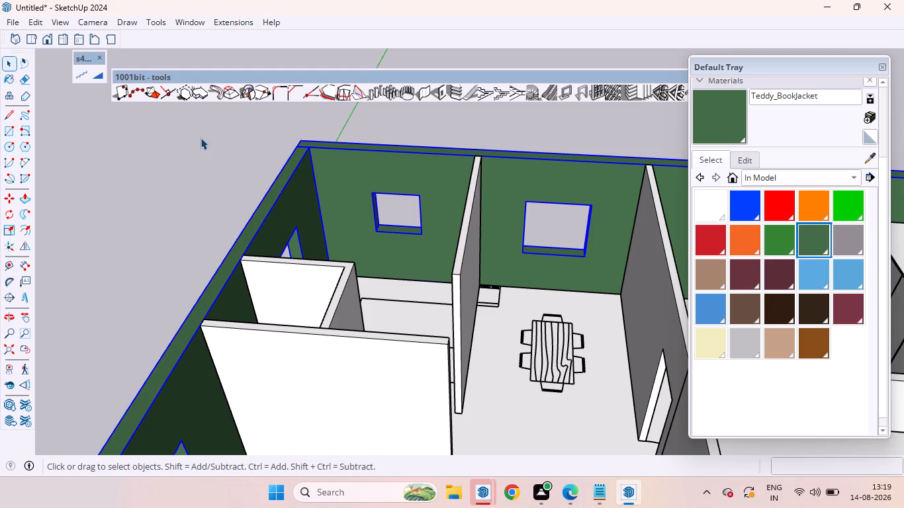
pyautogui.press('space')
pyautogui.click(207, 224)
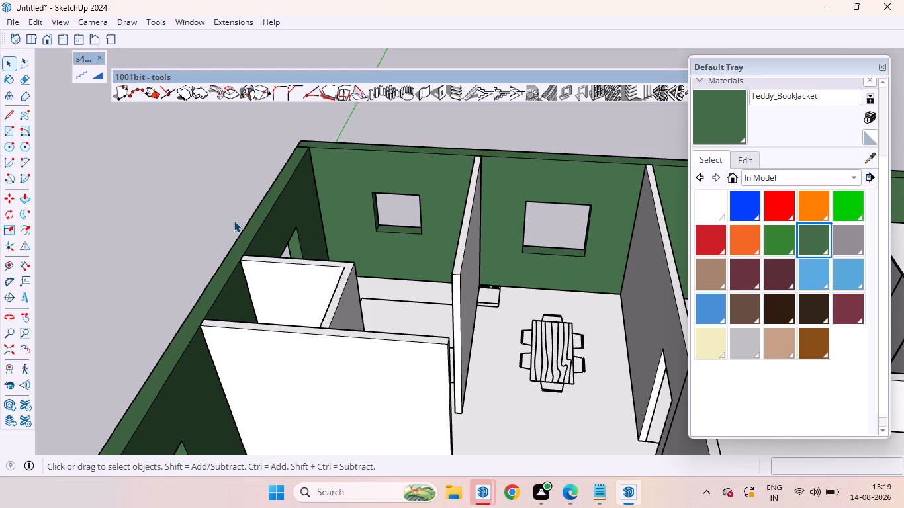
# Examine the painted outer walls and the floor from above and from the outside.
pyautogui.scroll(-5, 234, 220)
pyautogui.scroll(-8, 220, 151)
pyautogui.moveTo(217, 143); pyautogui.dragTo(301, 232, button='middle')
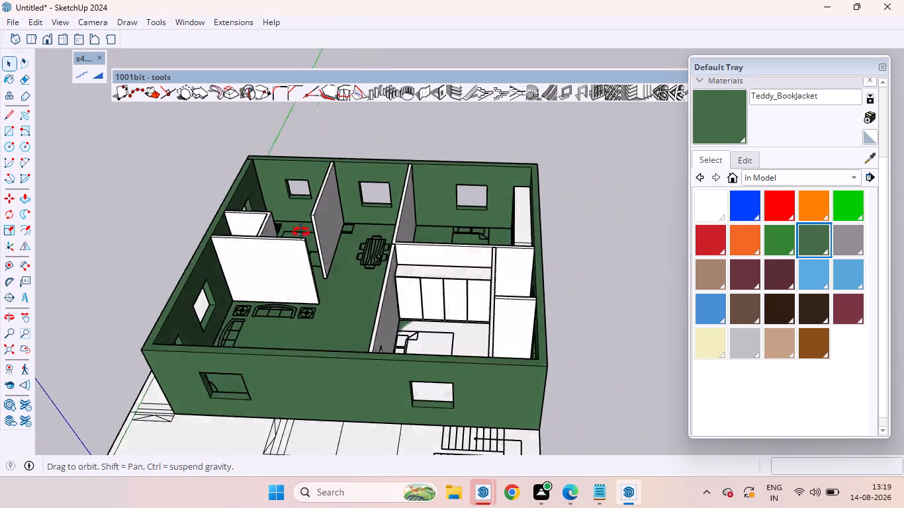
pyautogui.moveTo(301, 232); pyautogui.dragTo(428, 353, button='middle')
pyautogui.scroll(1, 425, 343)
pyautogui.scroll(-9, 417, 321)
pyautogui.scroll(7, 380, 263)
pyautogui.scroll(-6, 384, 265)
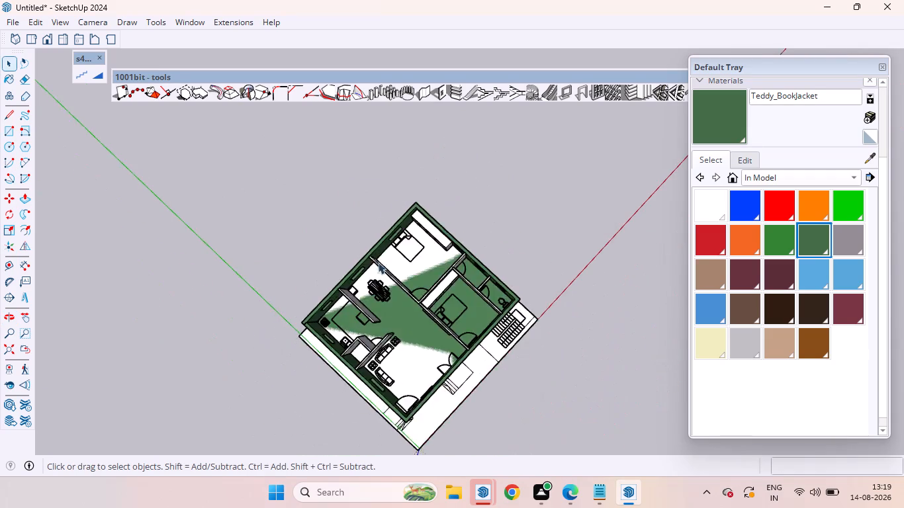
pyautogui.scroll(-7, 378, 262)
pyautogui.moveTo(503, 375); pyautogui.dragTo(165, 58, button='middle')
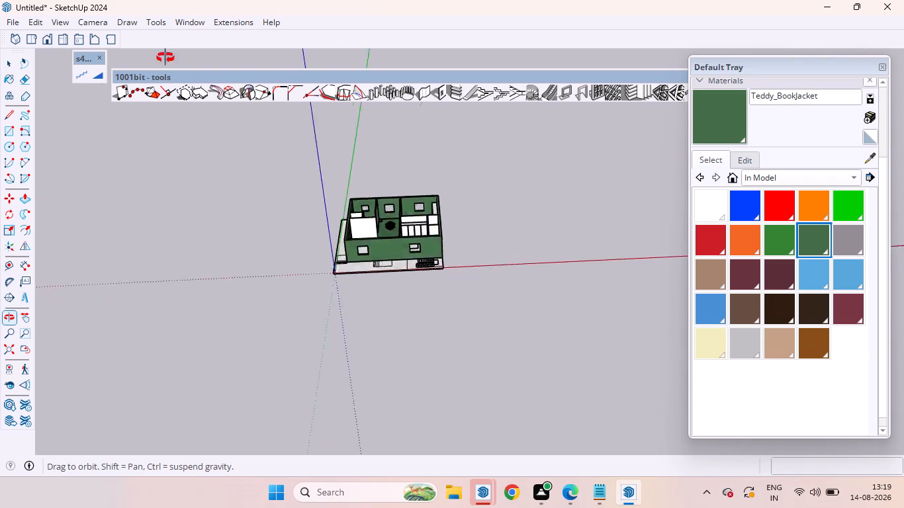
pyautogui.moveTo(165, 58); pyautogui.dragTo(159, 47, button='middle')
pyautogui.scroll(3, 261, 101)
pyautogui.scroll(3, 412, 192)
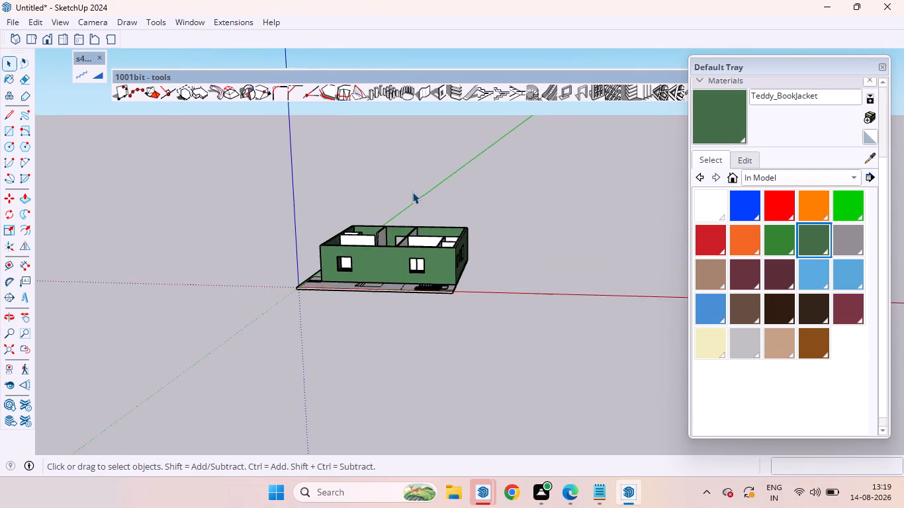
pyautogui.scroll(7, 412, 192)
pyautogui.scroll(-2, 422, 200)
pyautogui.moveTo(422, 200); pyautogui.dragTo(522, 408, button='middle')
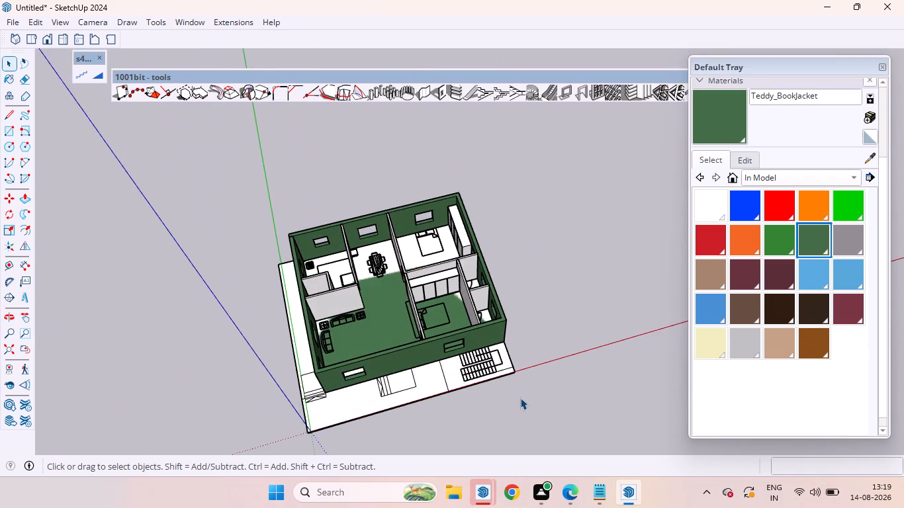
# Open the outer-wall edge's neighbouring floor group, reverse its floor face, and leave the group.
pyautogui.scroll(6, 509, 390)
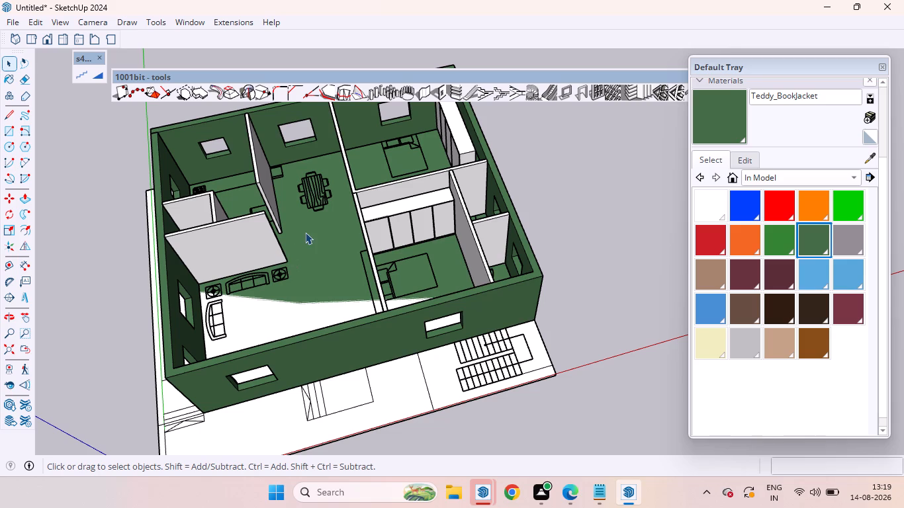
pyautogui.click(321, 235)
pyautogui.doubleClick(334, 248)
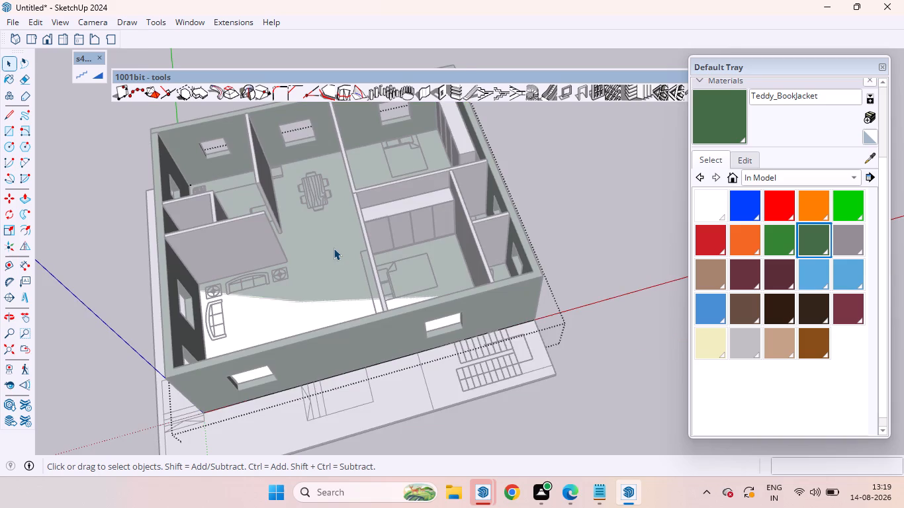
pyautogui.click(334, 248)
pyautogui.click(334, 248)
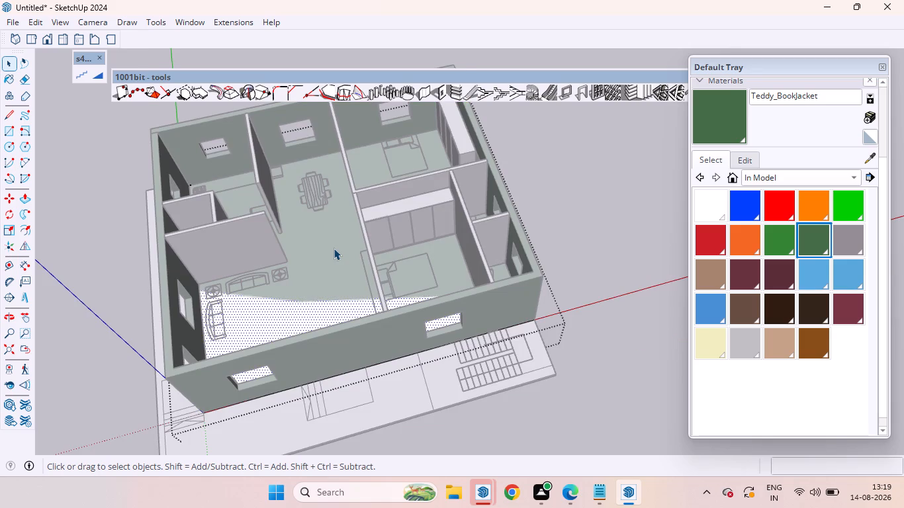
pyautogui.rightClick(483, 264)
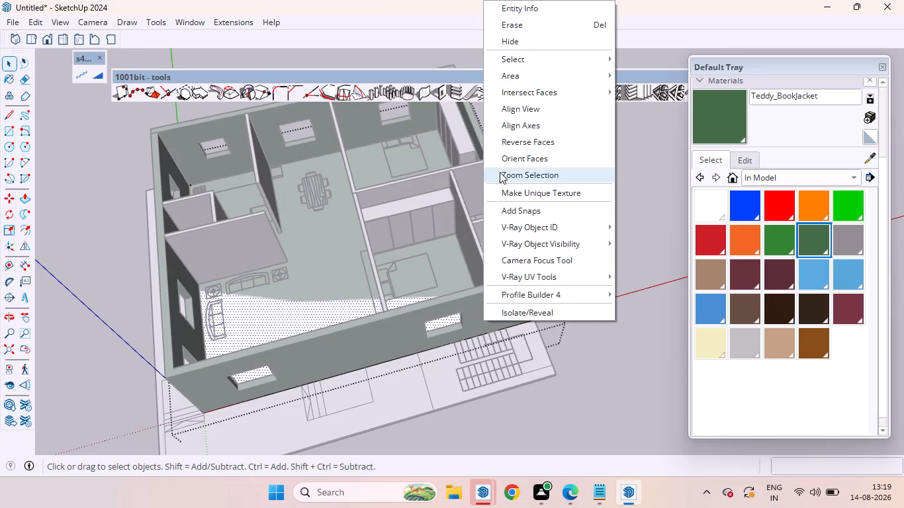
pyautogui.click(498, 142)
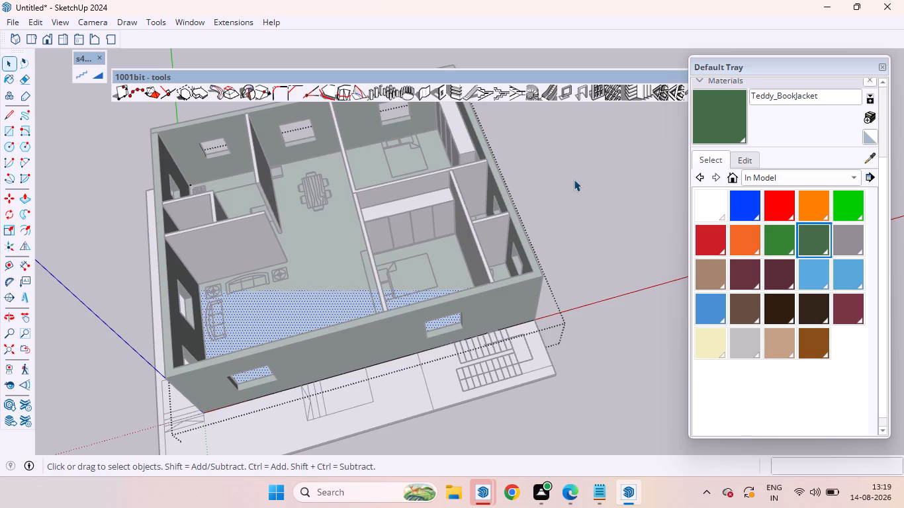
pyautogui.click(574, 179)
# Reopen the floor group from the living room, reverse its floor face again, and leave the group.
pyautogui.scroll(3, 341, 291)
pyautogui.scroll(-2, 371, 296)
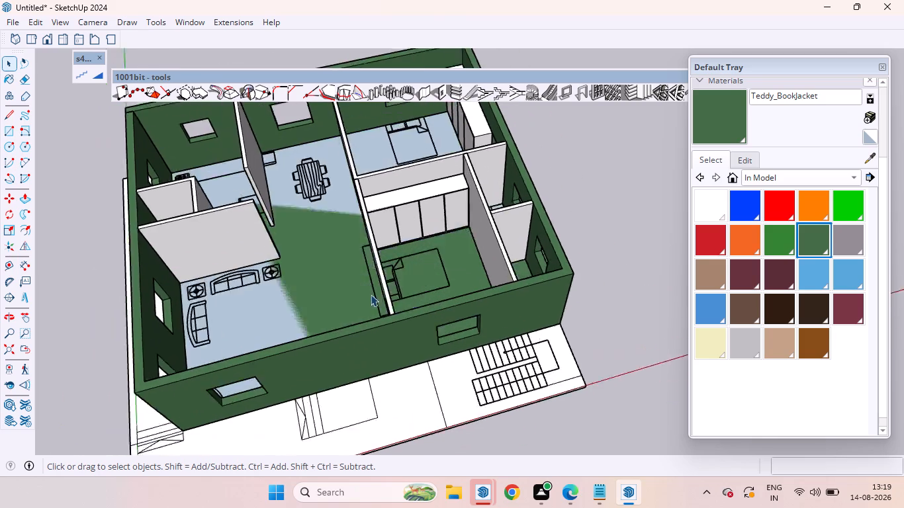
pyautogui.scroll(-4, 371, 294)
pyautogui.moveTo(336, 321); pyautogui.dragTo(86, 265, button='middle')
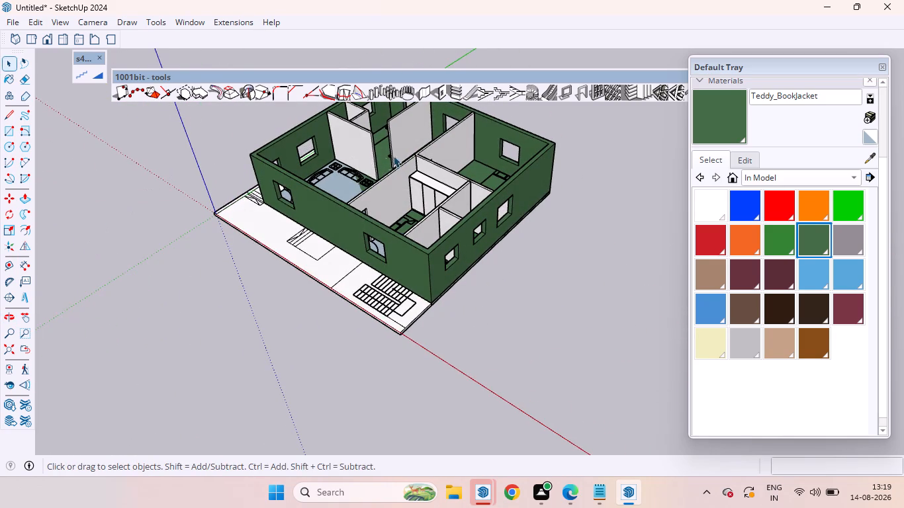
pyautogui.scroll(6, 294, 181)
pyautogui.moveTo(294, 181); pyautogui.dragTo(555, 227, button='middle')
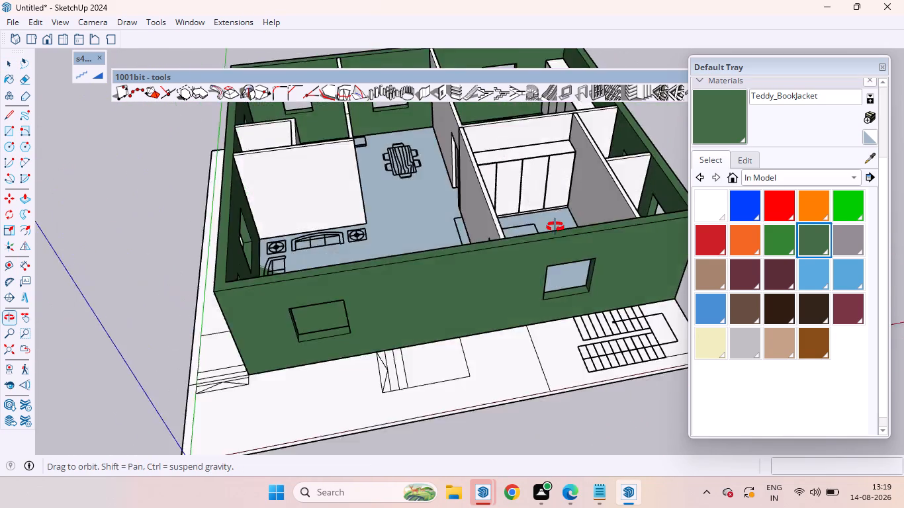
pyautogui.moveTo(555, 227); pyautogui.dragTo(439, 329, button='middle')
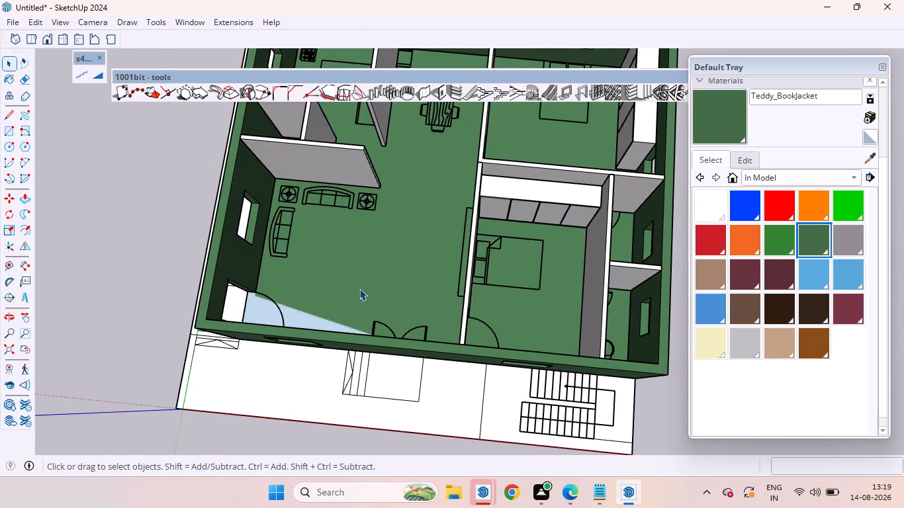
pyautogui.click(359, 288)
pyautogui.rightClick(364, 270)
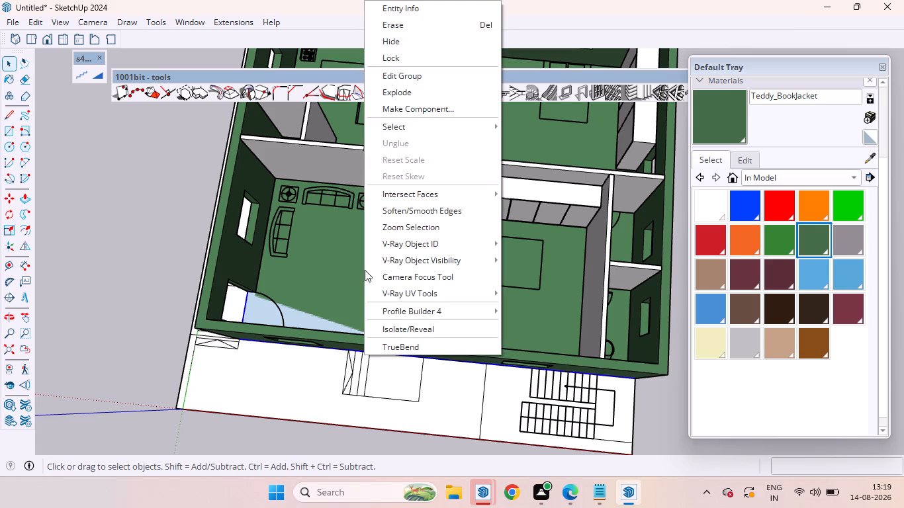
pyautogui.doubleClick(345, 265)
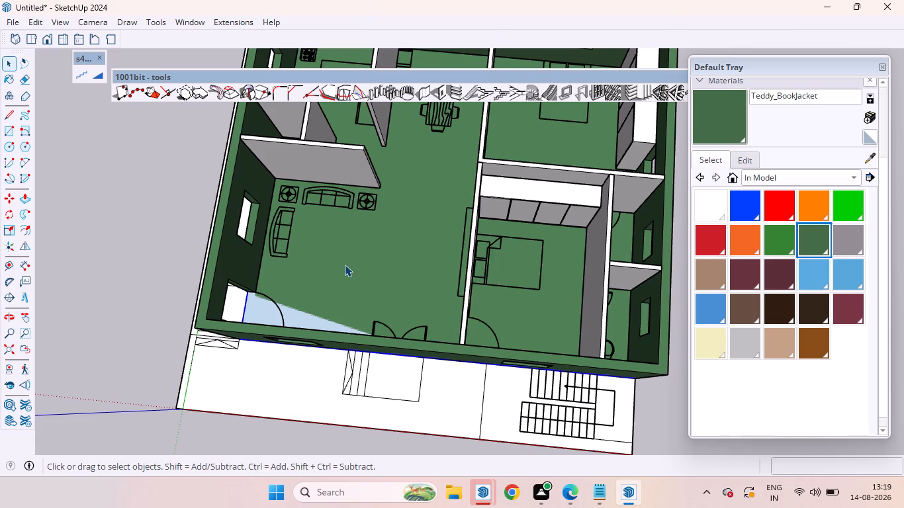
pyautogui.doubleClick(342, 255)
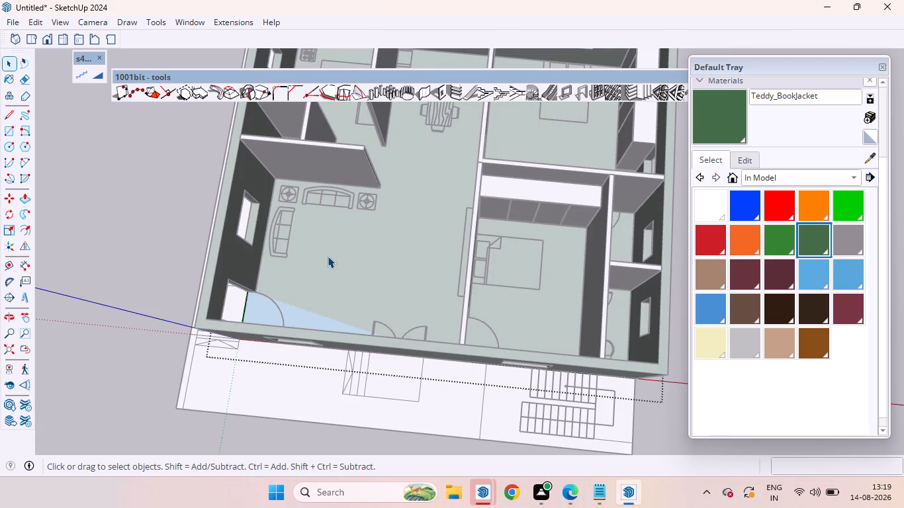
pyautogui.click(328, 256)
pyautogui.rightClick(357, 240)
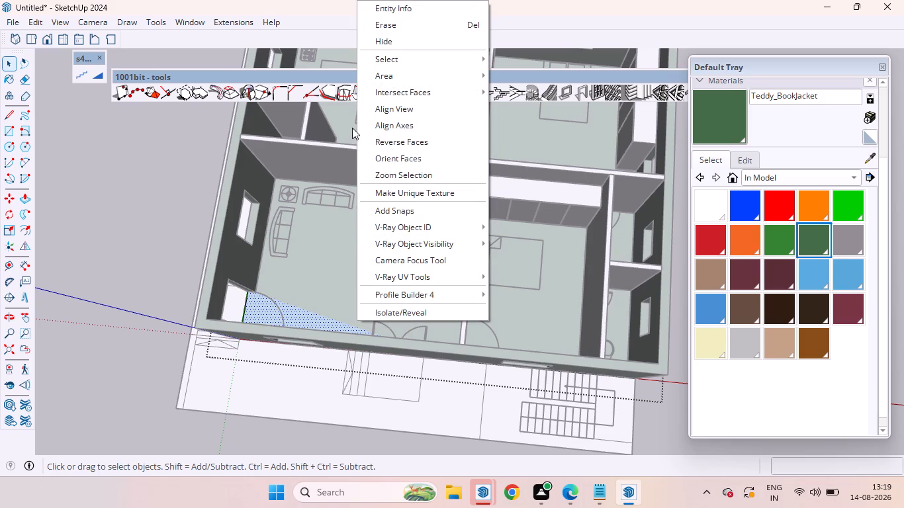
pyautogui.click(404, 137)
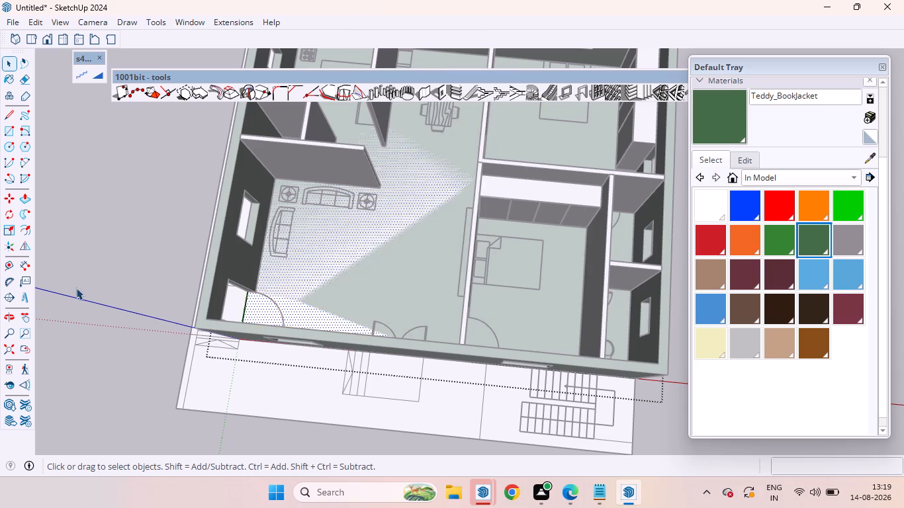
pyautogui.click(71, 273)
# Examine the floor's appearance inside the green walls from above, and the house exterior from the stair side.
pyautogui.scroll(-15, 242, 242)
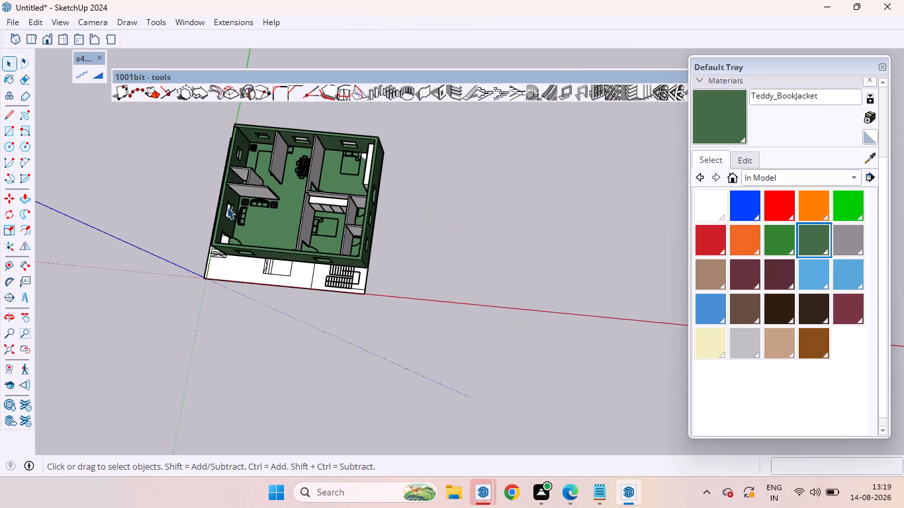
pyautogui.scroll(-3, 227, 207)
pyautogui.scroll(6, 44, 266)
pyautogui.scroll(6, 172, 120)
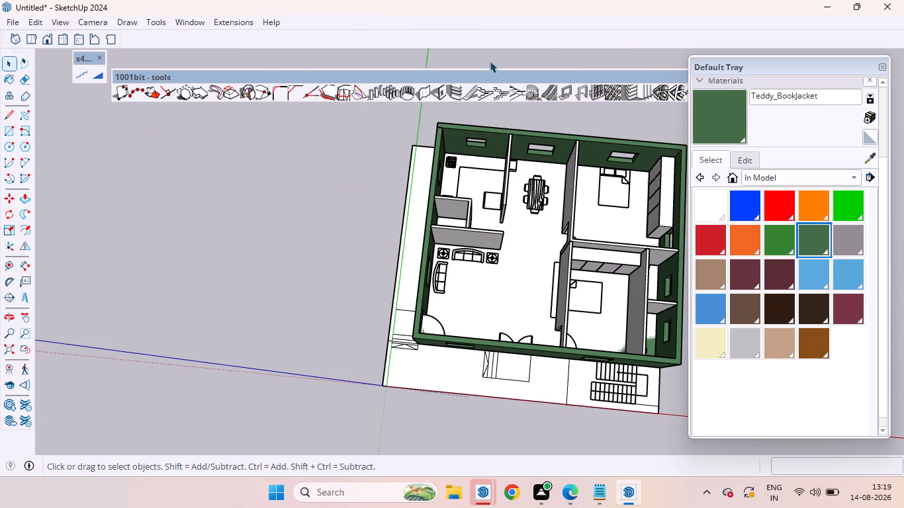
pyautogui.scroll(-3, 398, 197)
pyautogui.scroll(5, 397, 197)
pyautogui.scroll(-8, 397, 197)
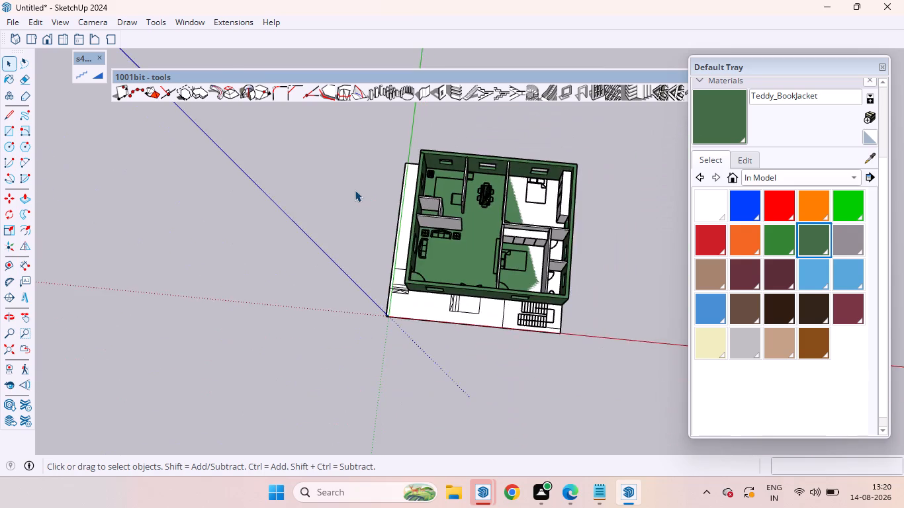
pyautogui.scroll(-11, 355, 190)
pyautogui.scroll(1, 355, 189)
pyautogui.scroll(-2, 355, 190)
pyautogui.moveTo(363, 221); pyautogui.dragTo(259, 0, button='middle')
pyautogui.scroll(20, 435, 209)
pyautogui.scroll(1, 435, 209)
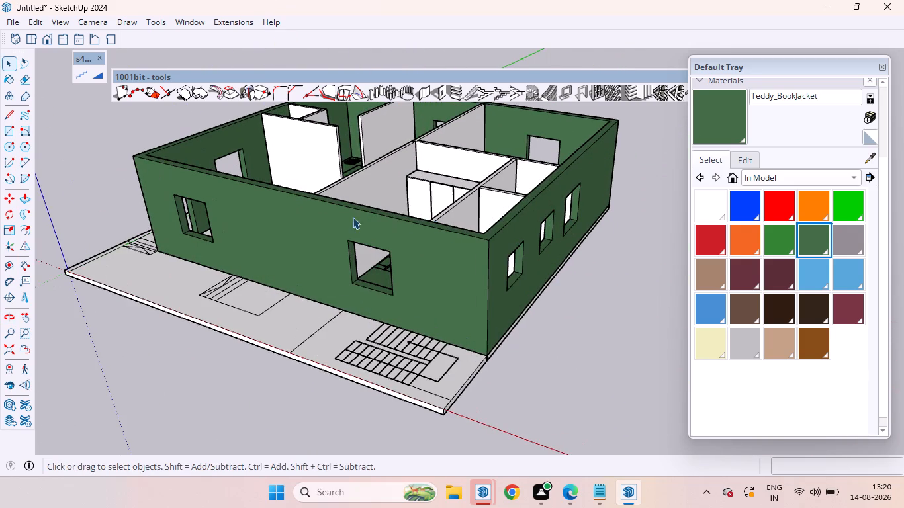
# Paint the bedroom and bathroom partition walls and the living-room partition with the green Teddy_BookJacket material.
pyautogui.rightClick(361, 177)
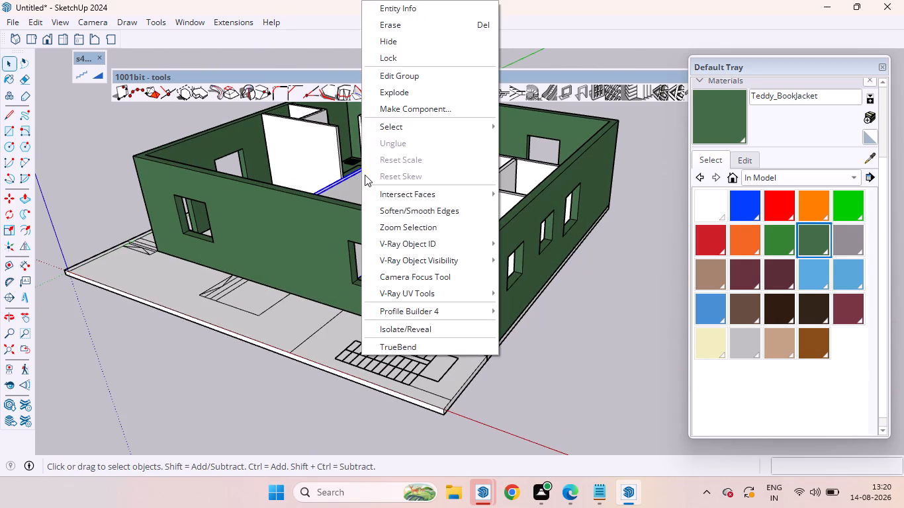
pyautogui.click(713, 110)
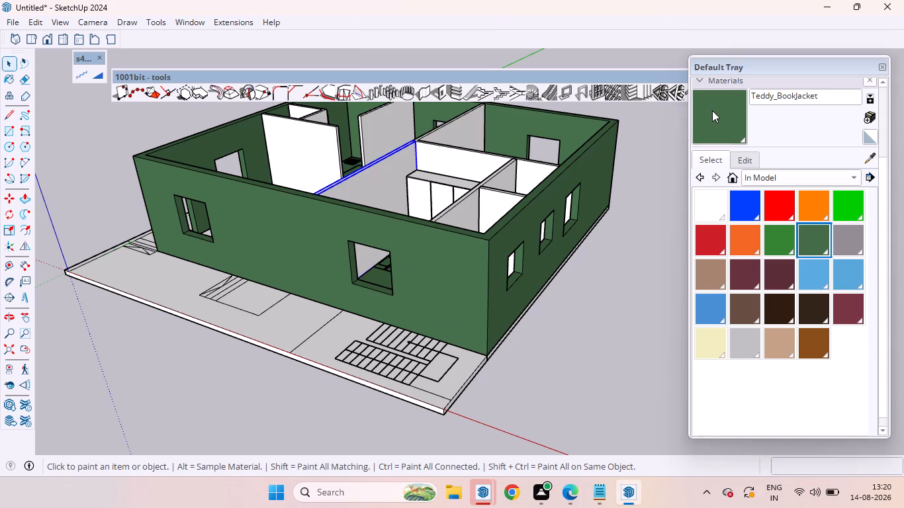
pyautogui.click(377, 177)
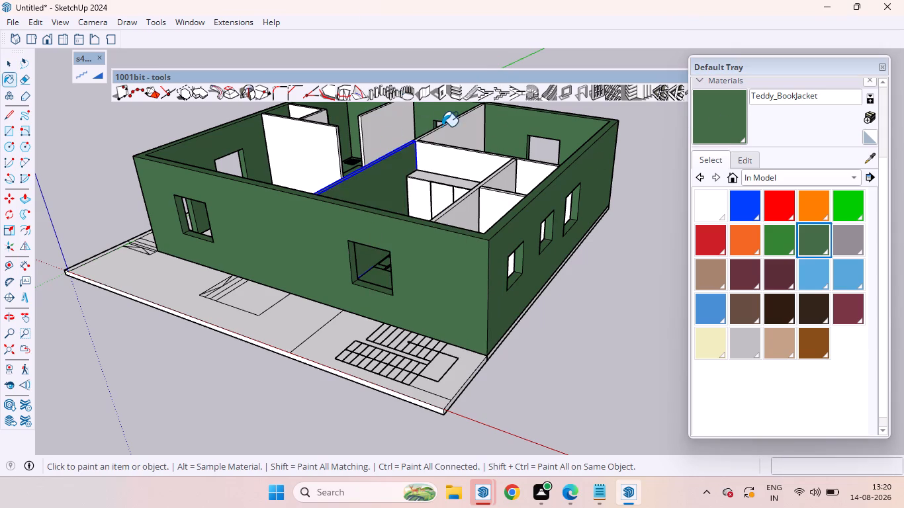
pyautogui.click(459, 140)
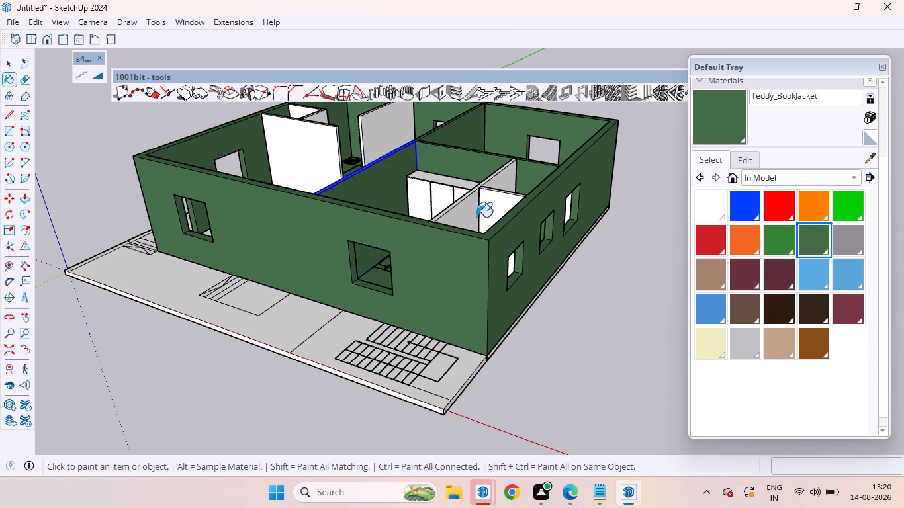
pyautogui.click(455, 224)
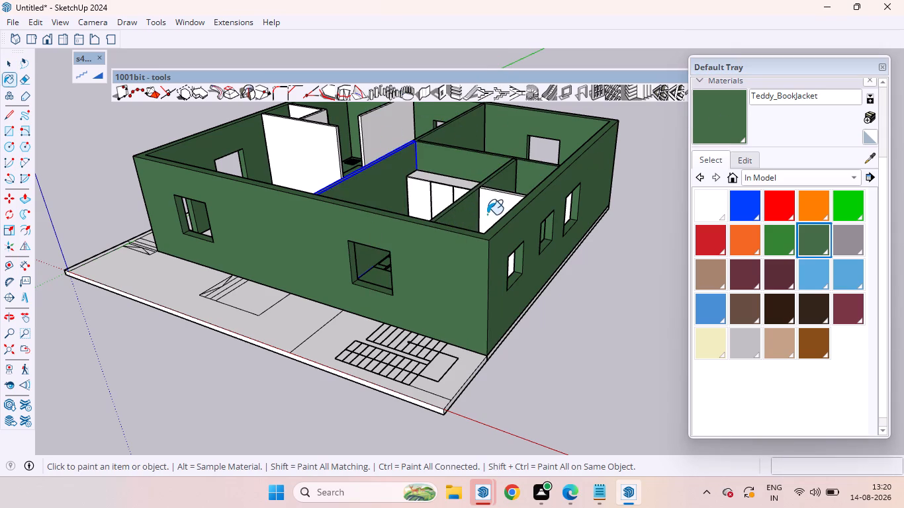
pyautogui.click(493, 212)
pyautogui.click(287, 153)
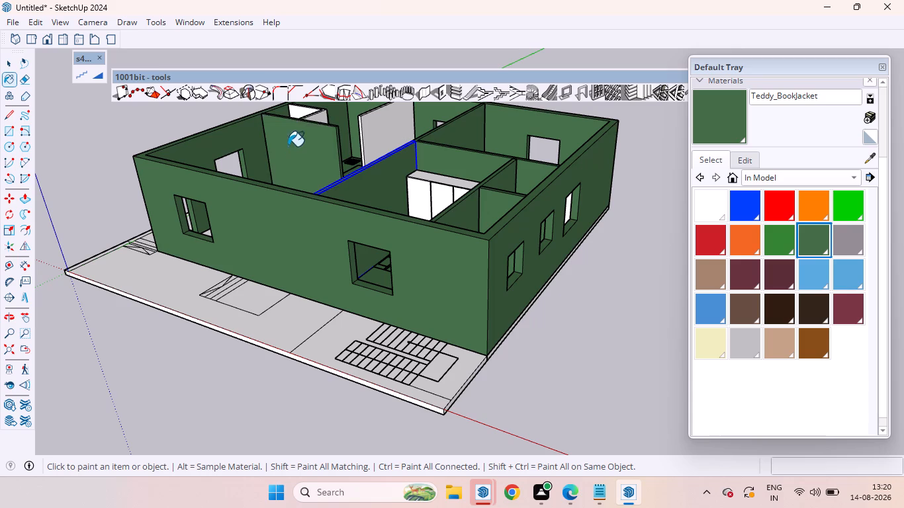
# Paint the kitchen-dining partition and the small partition beside the kitchen with Teddy_BookJacket green, and clear the selection.
pyautogui.scroll(10, 310, 118)
pyautogui.scroll(-5, 306, 119)
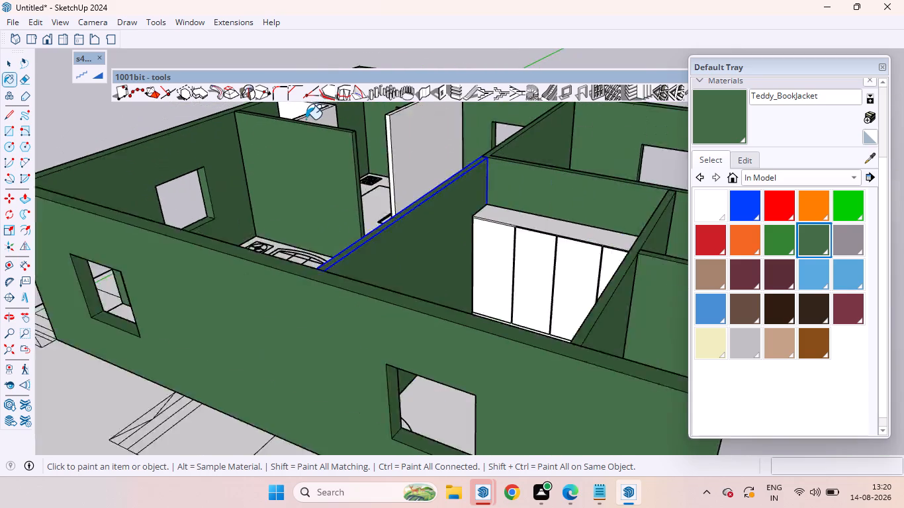
pyautogui.scroll(-7, 306, 119)
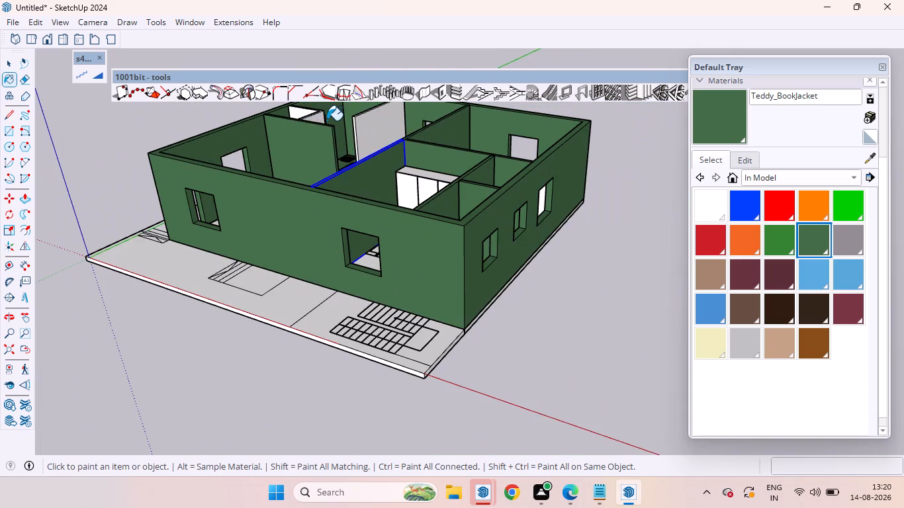
pyautogui.click(372, 127)
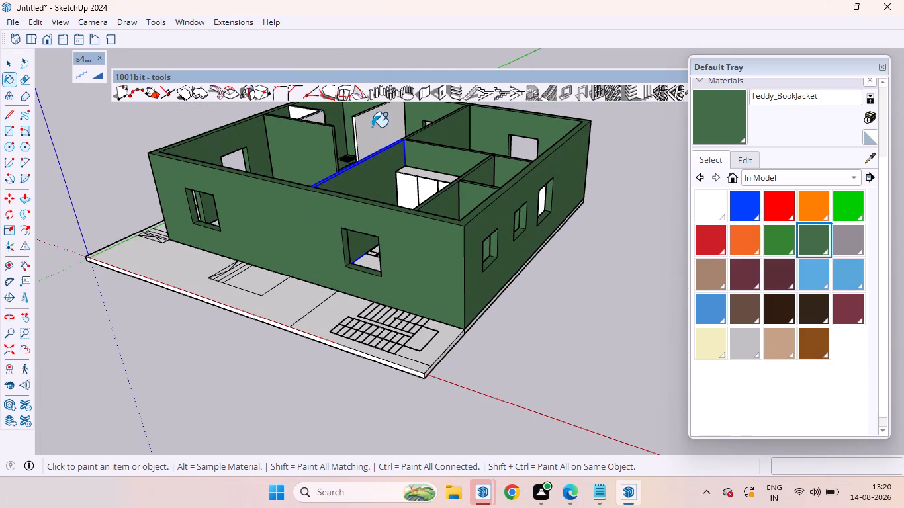
pyautogui.scroll(5, 301, 129)
pyautogui.scroll(-14, 301, 129)
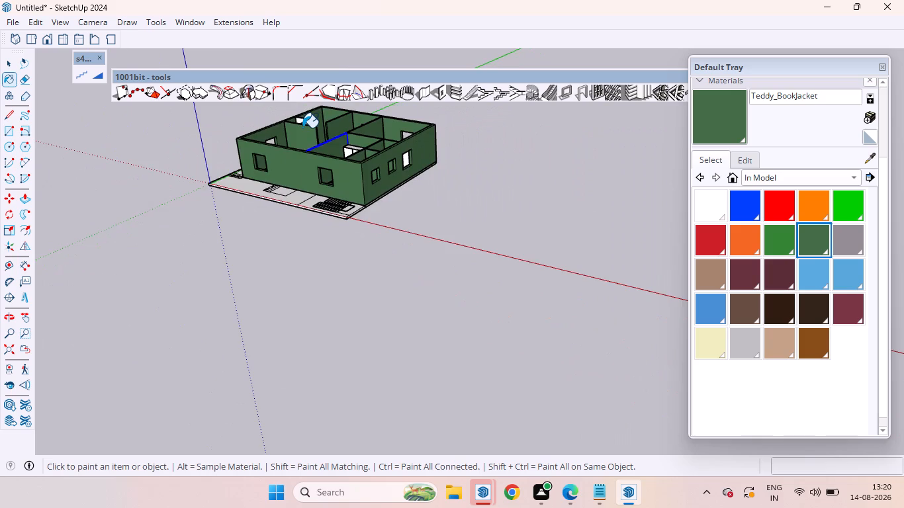
pyautogui.scroll(-7, 302, 128)
pyautogui.scroll(20, 293, 116)
pyautogui.scroll(2, 293, 116)
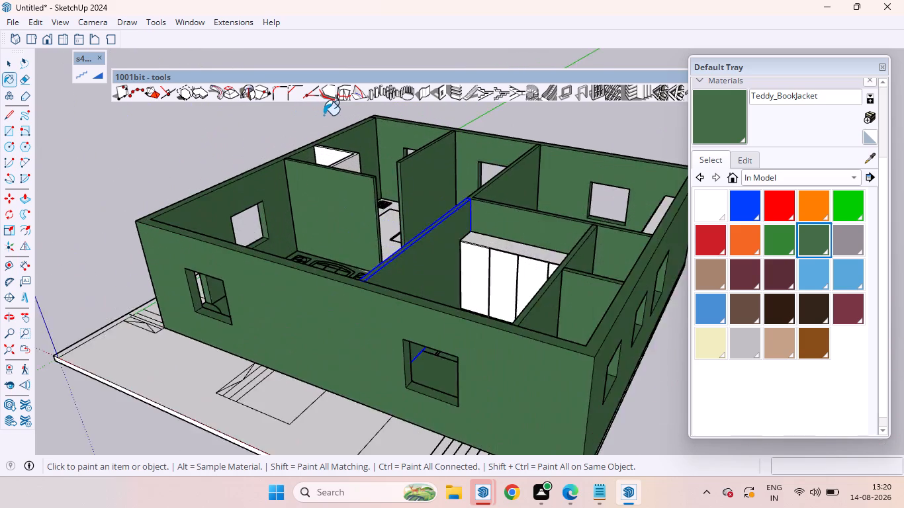
pyautogui.scroll(11, 324, 115)
pyautogui.click(349, 248)
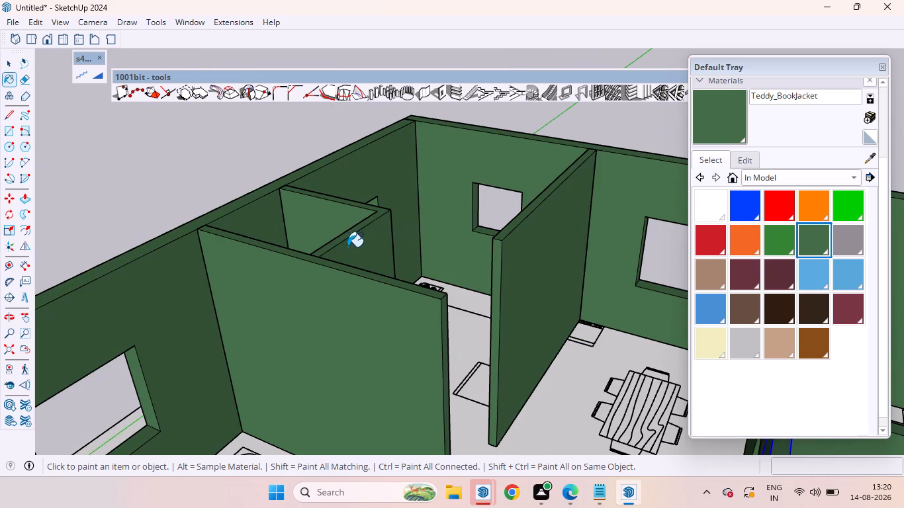
pyautogui.scroll(-10, 138, 188)
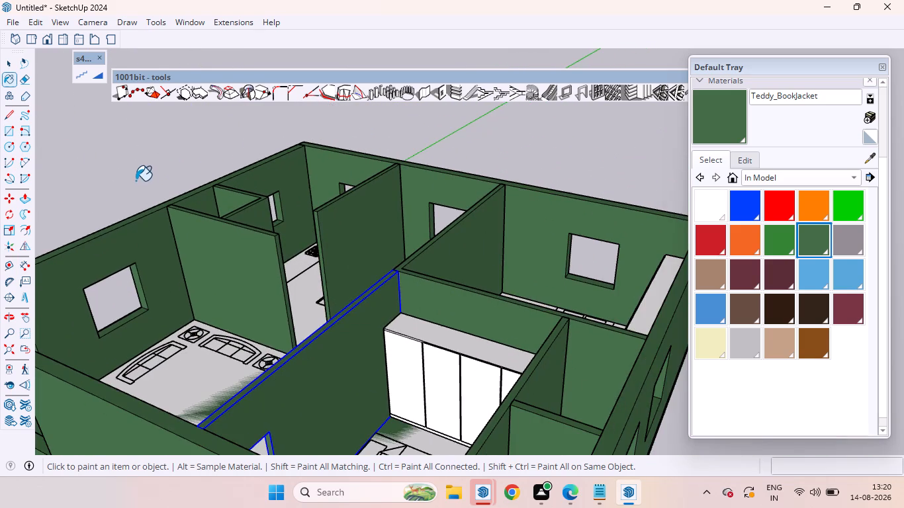
pyautogui.press('space')
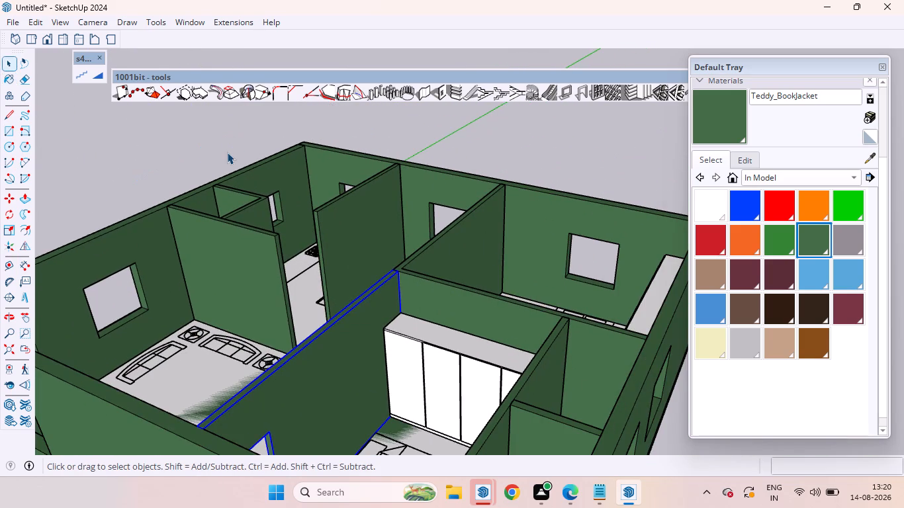
pyautogui.click(208, 166)
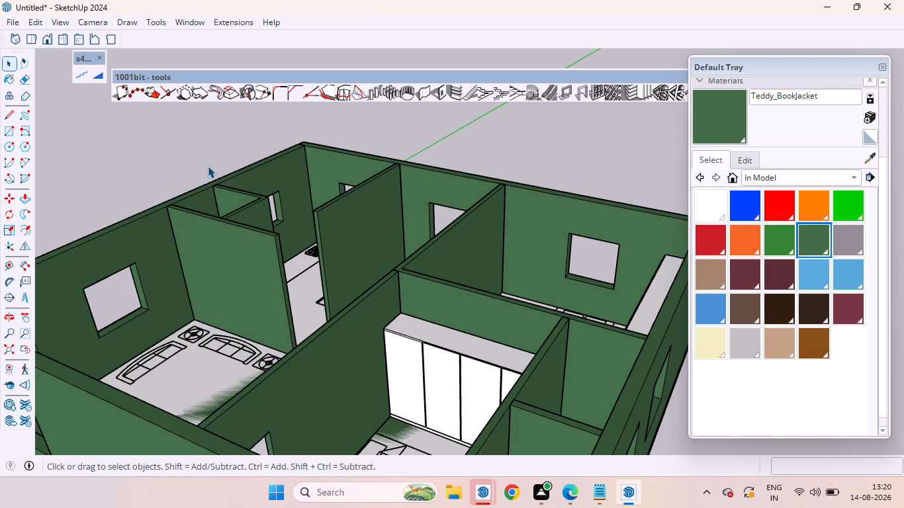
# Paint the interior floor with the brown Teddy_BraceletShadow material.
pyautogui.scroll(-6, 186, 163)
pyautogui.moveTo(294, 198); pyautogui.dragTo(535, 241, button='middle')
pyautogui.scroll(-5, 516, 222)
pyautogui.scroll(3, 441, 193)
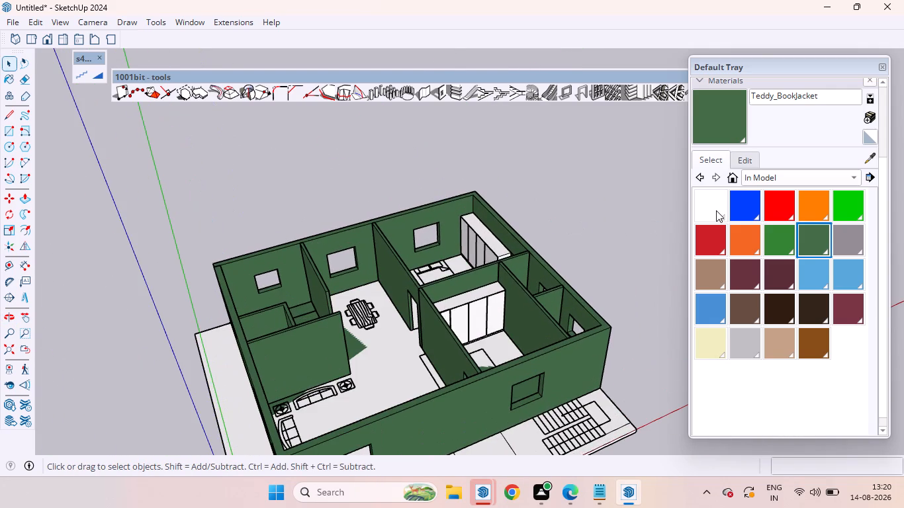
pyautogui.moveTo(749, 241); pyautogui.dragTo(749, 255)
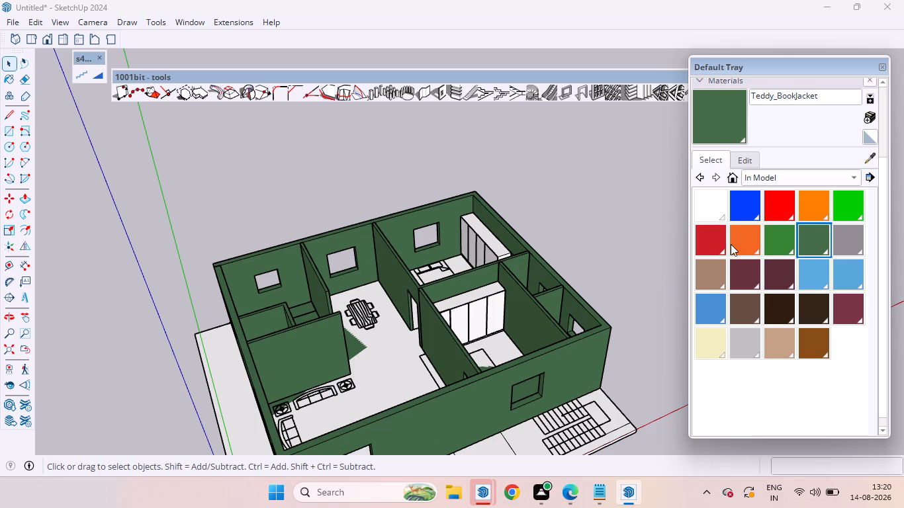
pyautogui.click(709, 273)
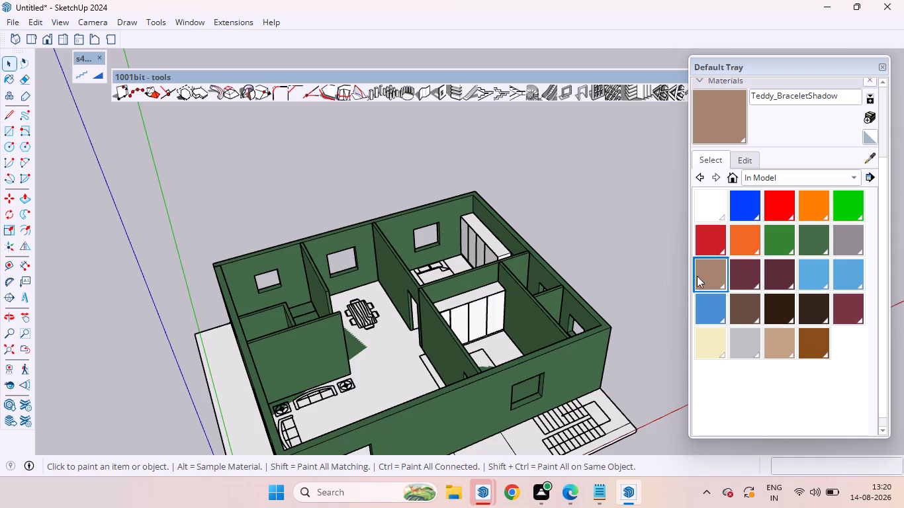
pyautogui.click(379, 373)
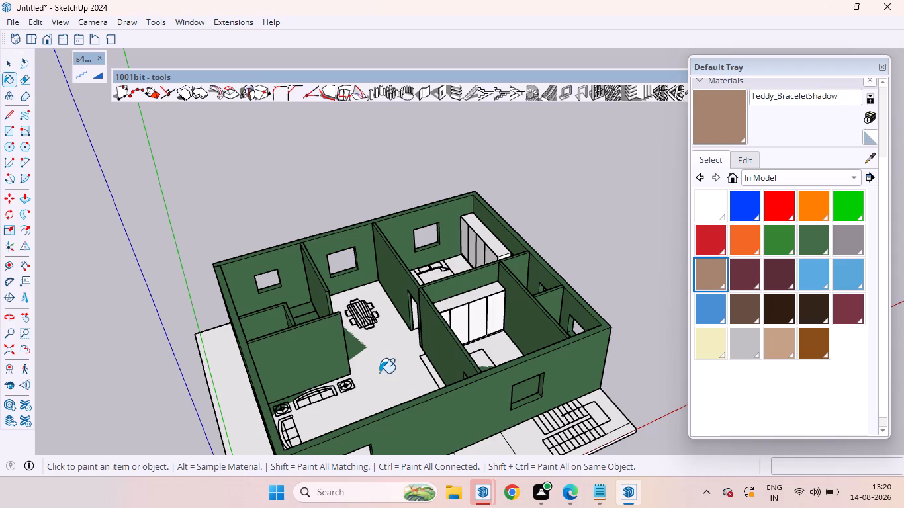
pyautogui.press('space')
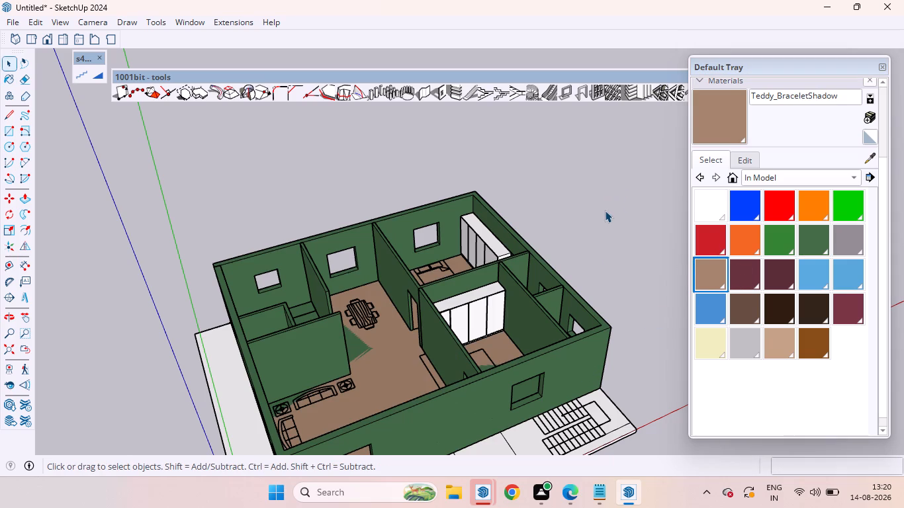
# Examine the painted floor and walls from outside and above, and check the available material collections.
pyautogui.scroll(-6, 604, 234)
pyautogui.scroll(1, 555, 191)
pyautogui.moveTo(555, 191); pyautogui.dragTo(498, 114, button='middle')
pyautogui.scroll(2, 680, 292)
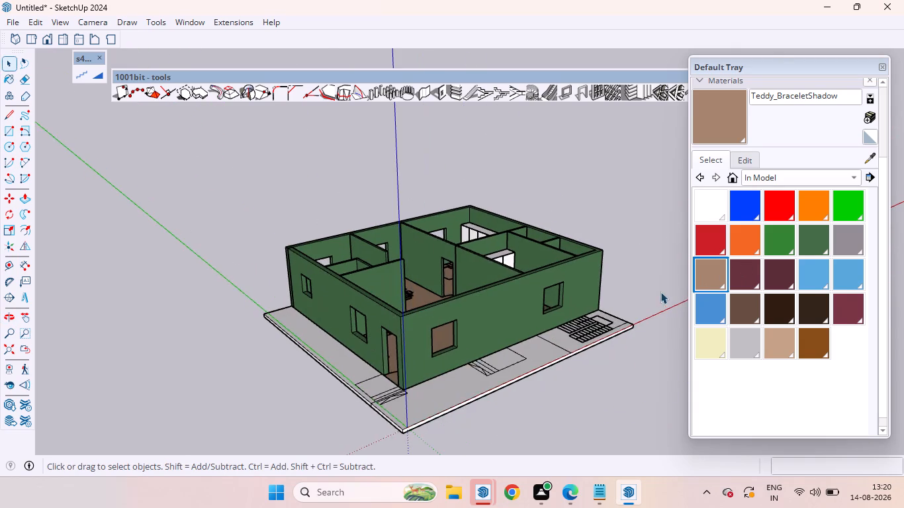
pyautogui.scroll(1, 660, 292)
pyautogui.moveTo(597, 319); pyautogui.dragTo(246, 167, button='middle')
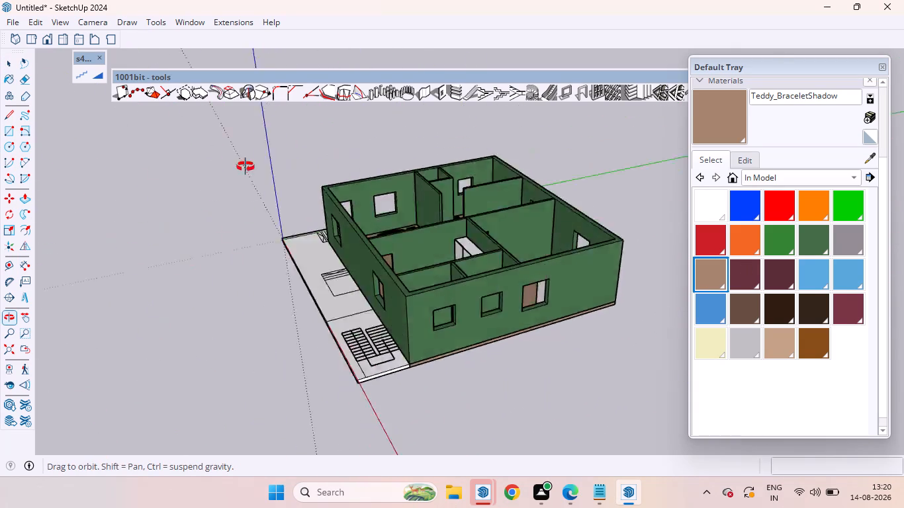
pyautogui.moveTo(246, 167); pyautogui.dragTo(529, 403, button='middle')
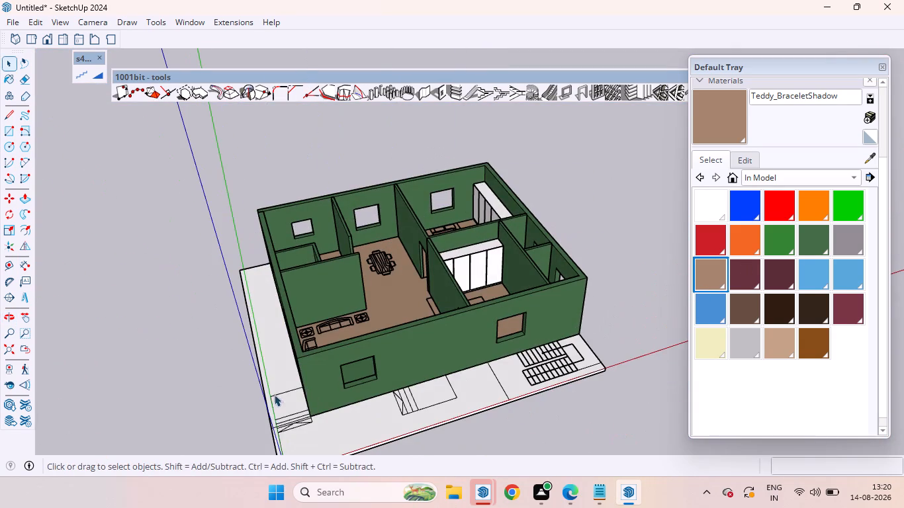
pyautogui.scroll(1, 464, 348)
pyautogui.scroll(4, 421, 292)
pyautogui.scroll(-4, 414, 288)
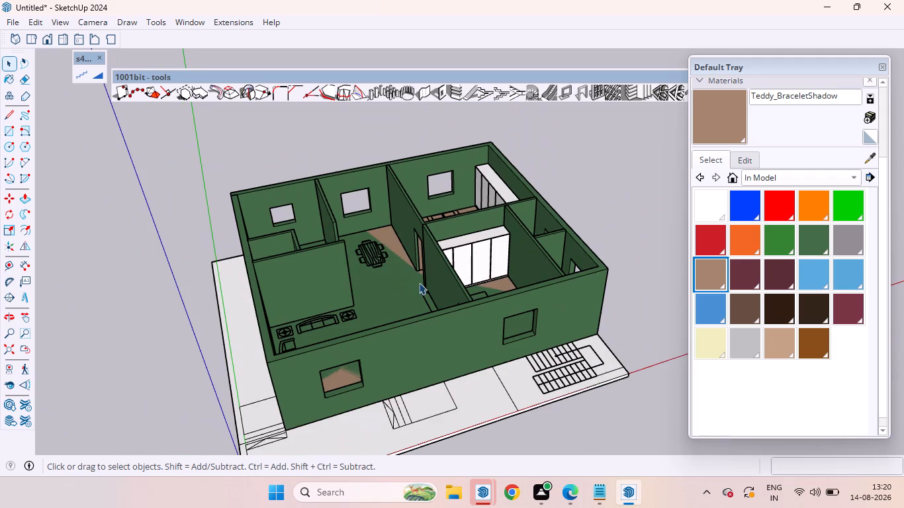
pyautogui.scroll(-3, 881, 335)
pyautogui.scroll(5, 868, 312)
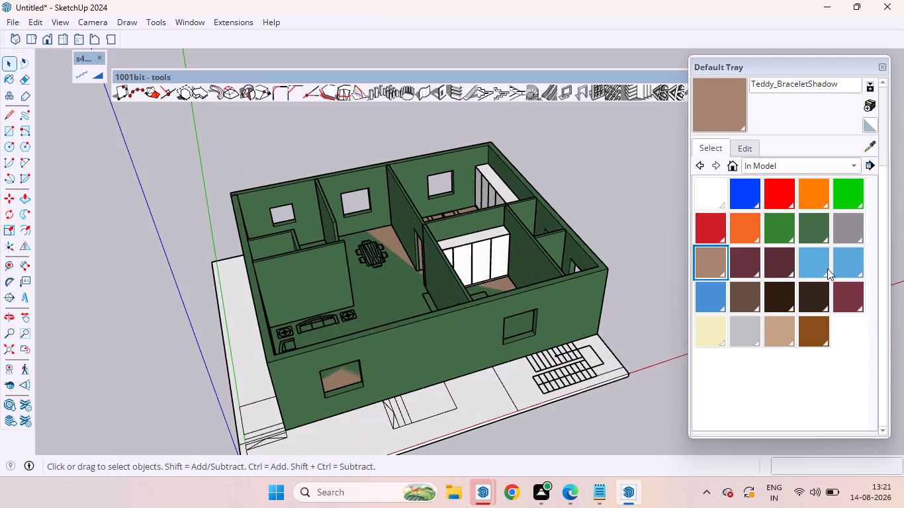
pyautogui.scroll(5, 711, 204)
pyautogui.click(844, 169)
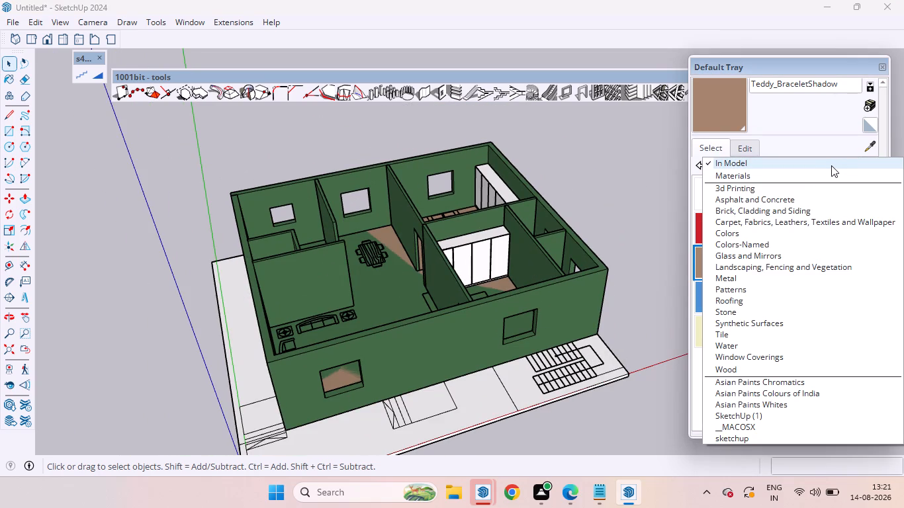
pyautogui.click(752, 165)
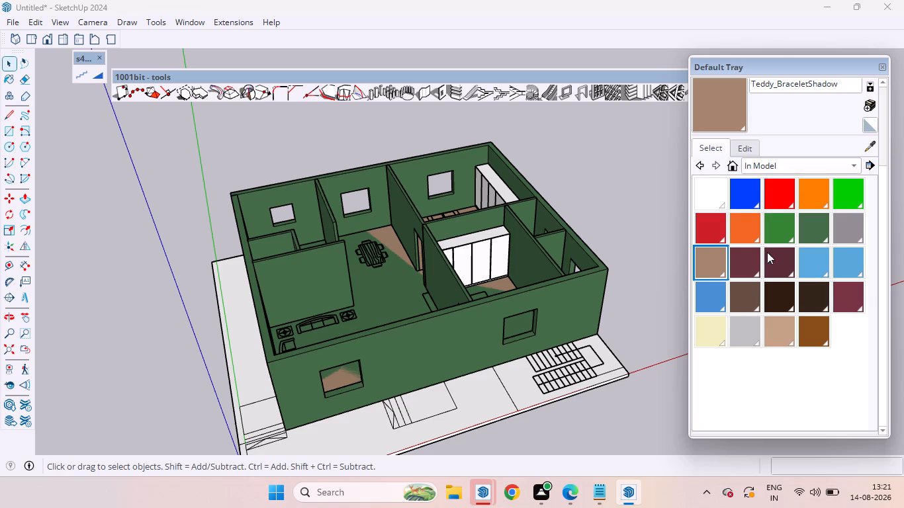
pyautogui.scroll(3, 510, 274)
pyautogui.scroll(-2, 509, 273)
pyautogui.moveTo(507, 271); pyautogui.dragTo(421, 503, button='middle')
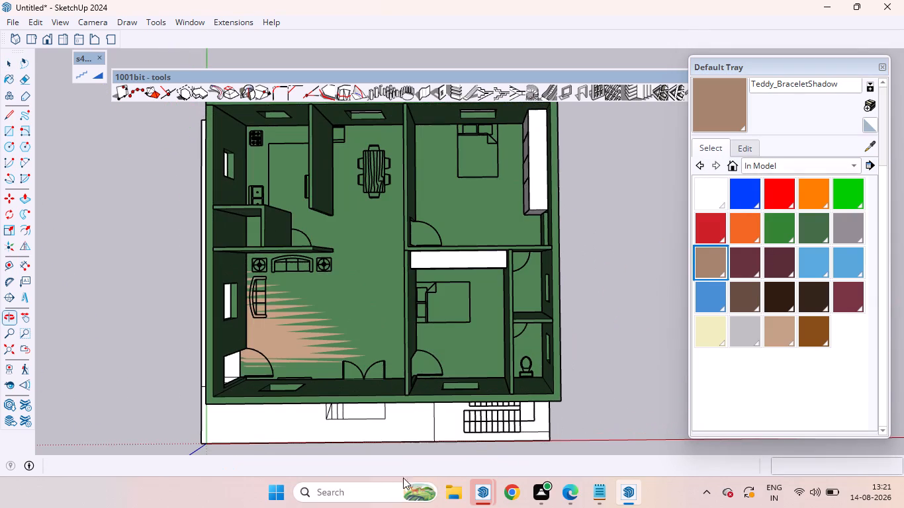
# Erase the brown-painted floor group inside the house.
pyautogui.click(339, 303)
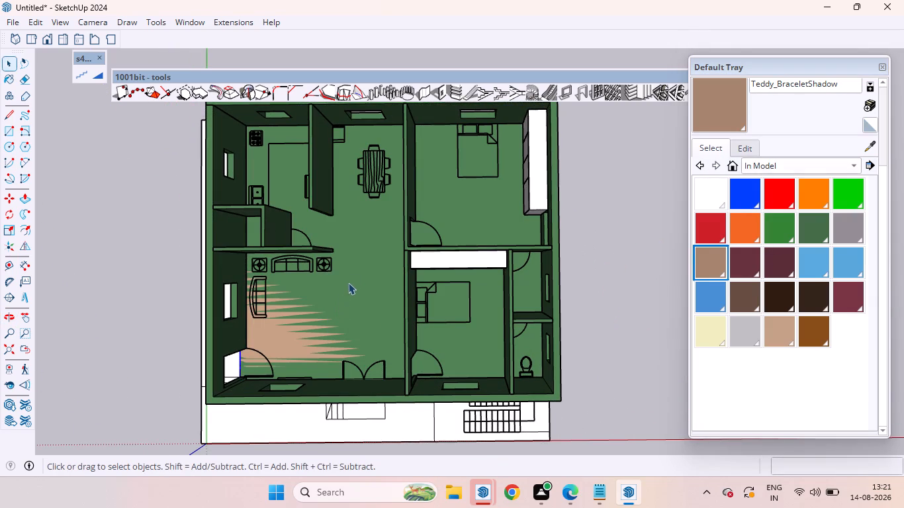
pyautogui.rightClick(369, 251)
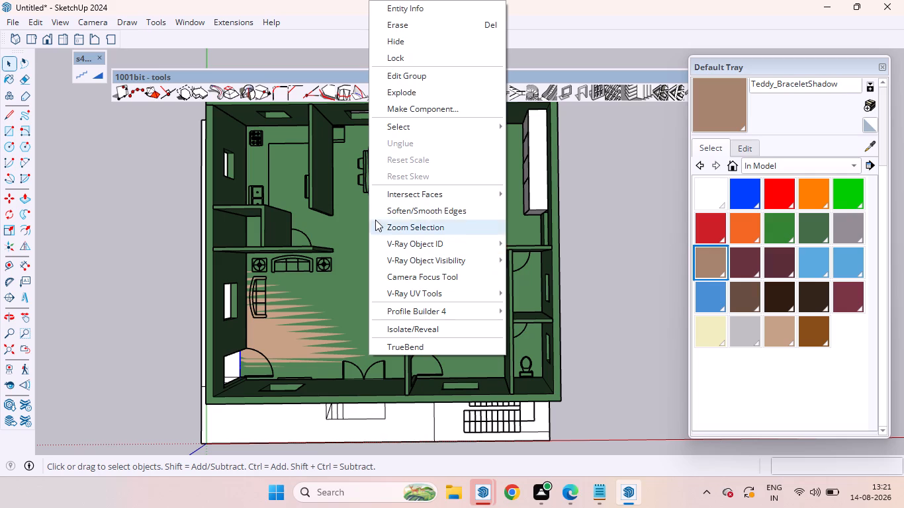
pyautogui.click(400, 31)
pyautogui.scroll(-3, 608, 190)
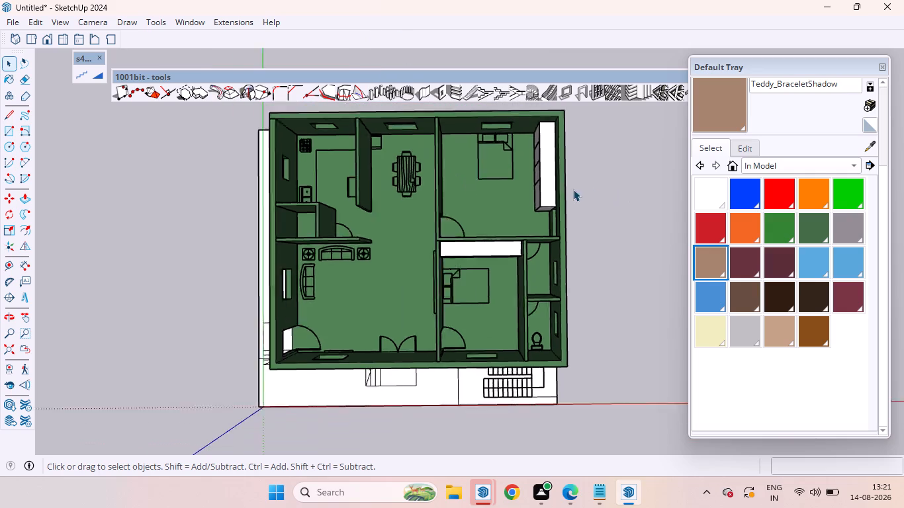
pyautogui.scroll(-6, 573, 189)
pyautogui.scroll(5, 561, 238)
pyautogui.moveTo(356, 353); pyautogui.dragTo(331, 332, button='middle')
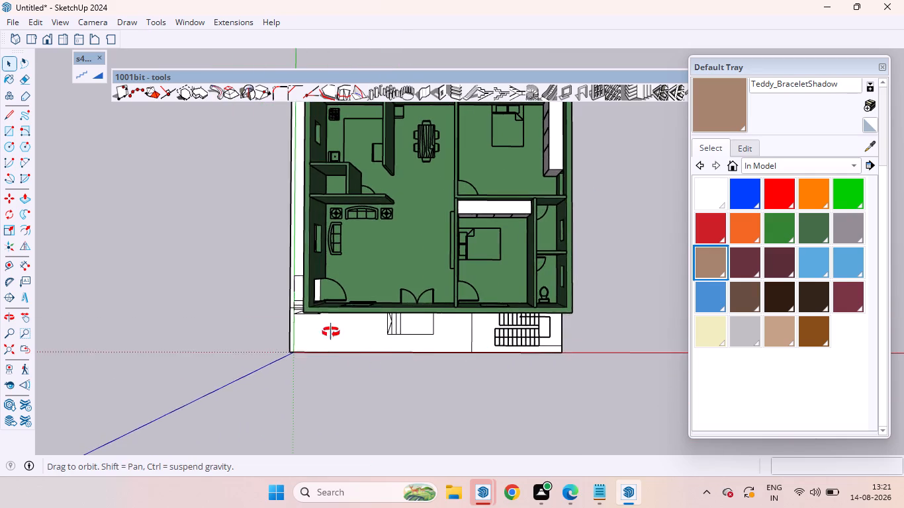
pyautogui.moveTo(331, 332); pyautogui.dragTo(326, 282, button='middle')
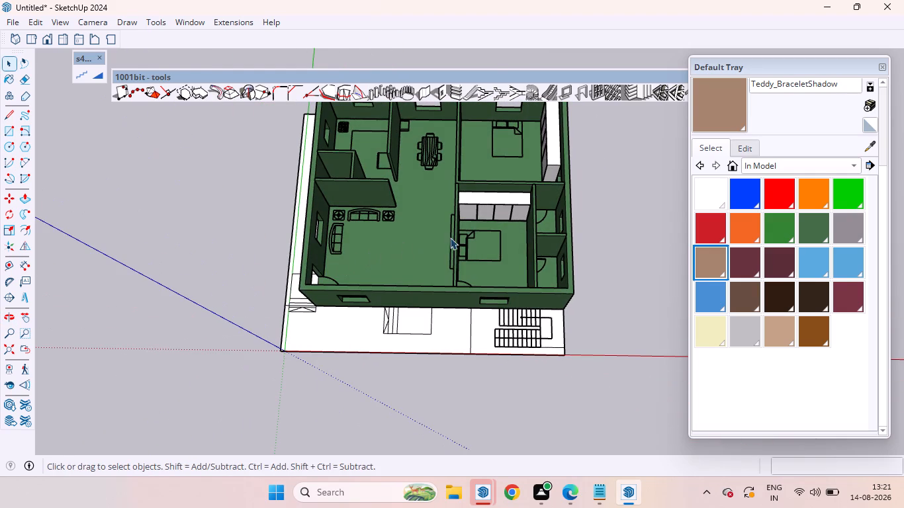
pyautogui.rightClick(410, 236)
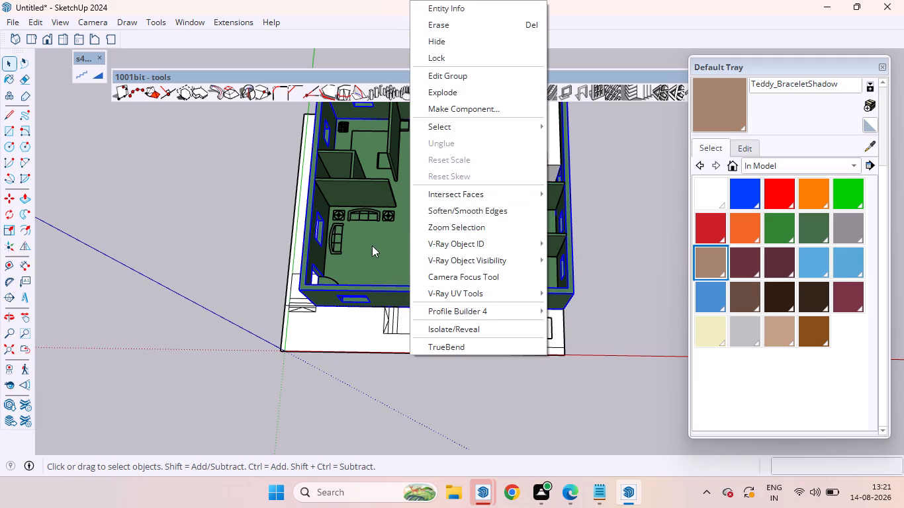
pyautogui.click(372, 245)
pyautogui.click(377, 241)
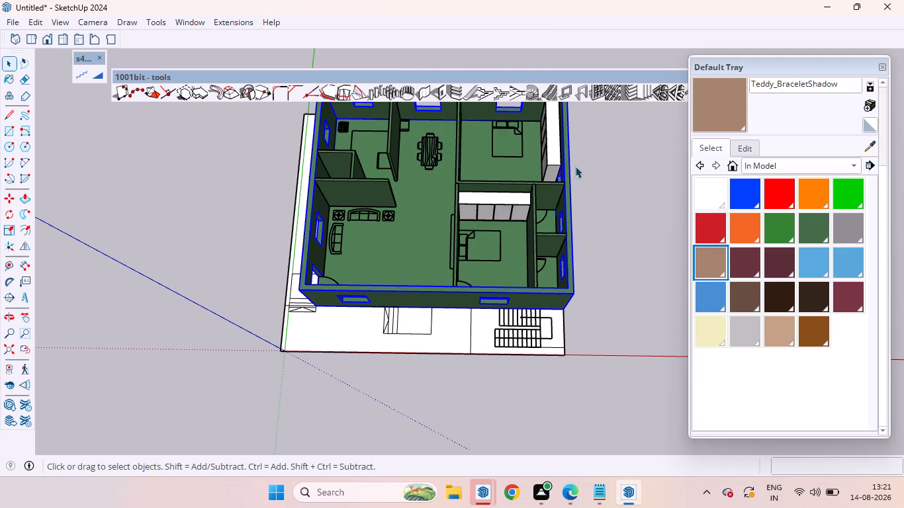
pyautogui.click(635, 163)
# Open the outer wall group, reverse its large interior floor face, and exit the group.
pyautogui.click(431, 239)
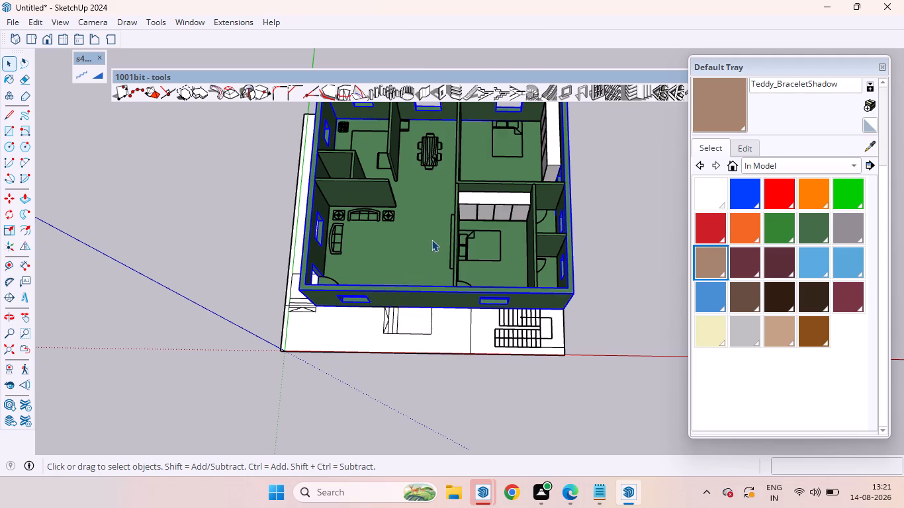
pyautogui.doubleClick(431, 239)
pyautogui.click(429, 239)
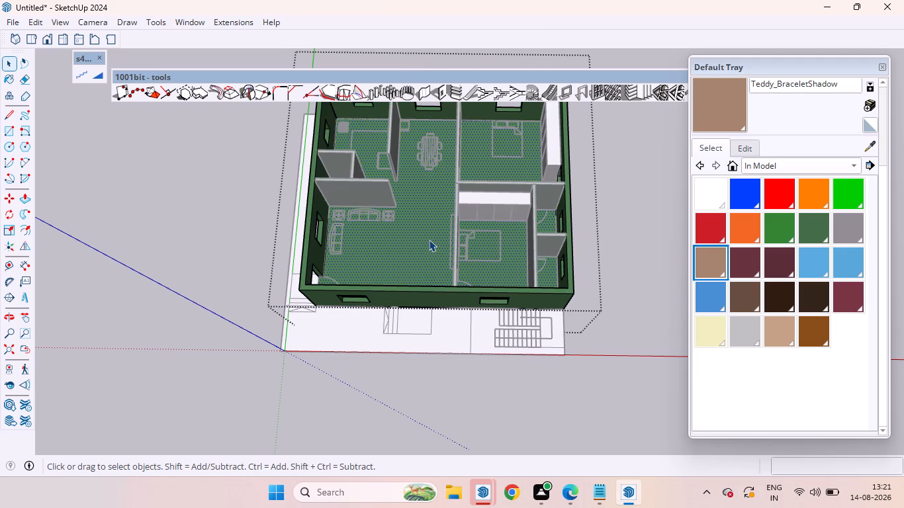
pyautogui.rightClick(429, 239)
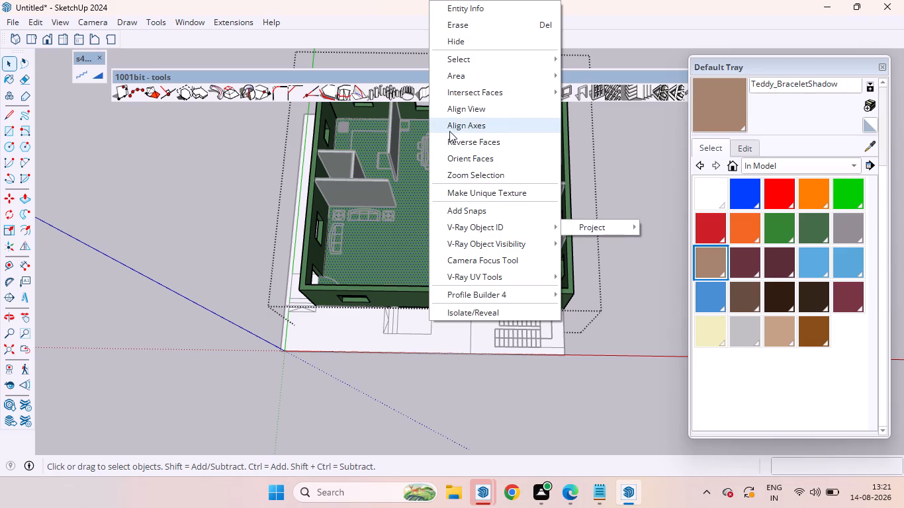
pyautogui.click(452, 140)
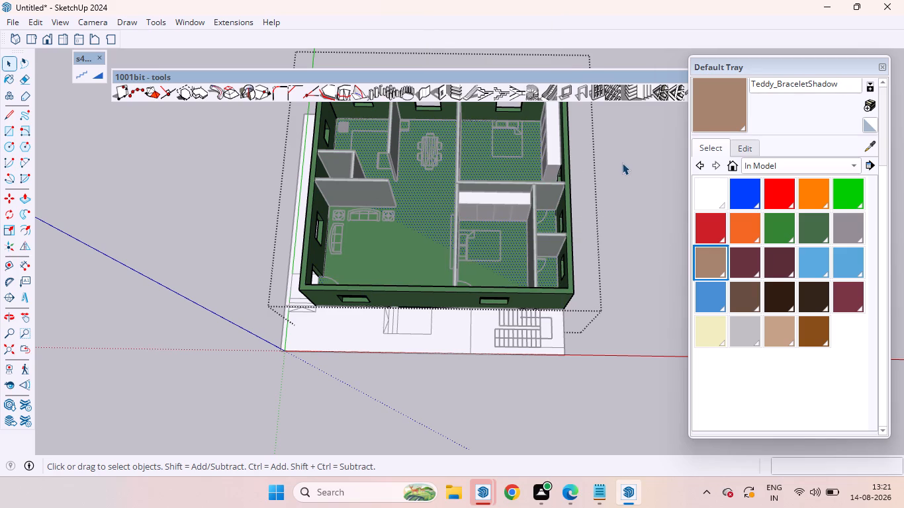
pyautogui.click(629, 163)
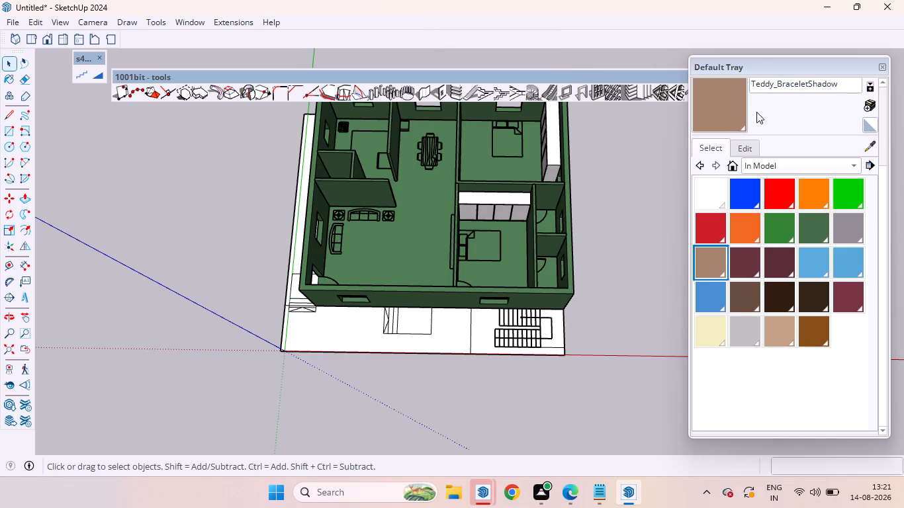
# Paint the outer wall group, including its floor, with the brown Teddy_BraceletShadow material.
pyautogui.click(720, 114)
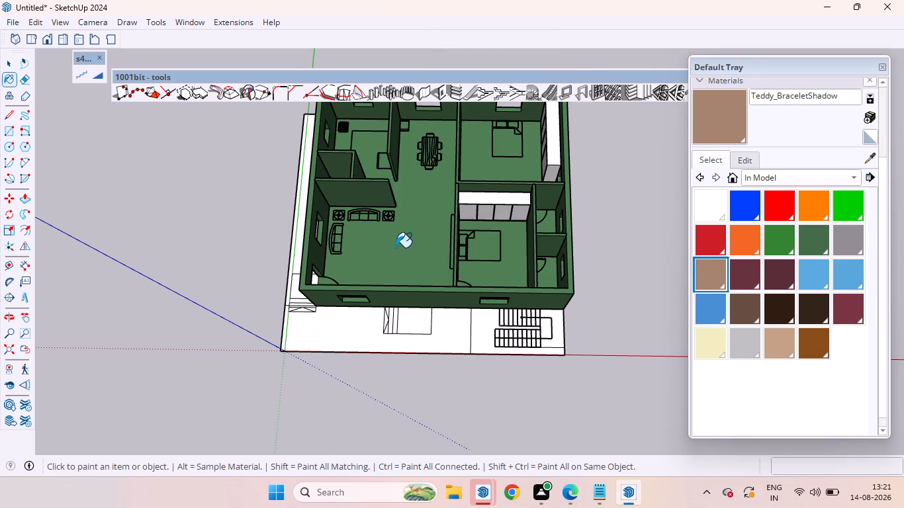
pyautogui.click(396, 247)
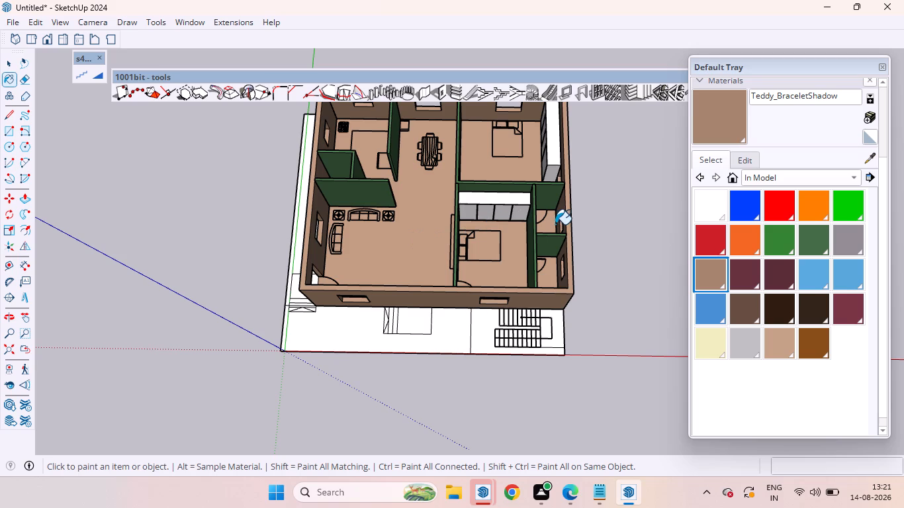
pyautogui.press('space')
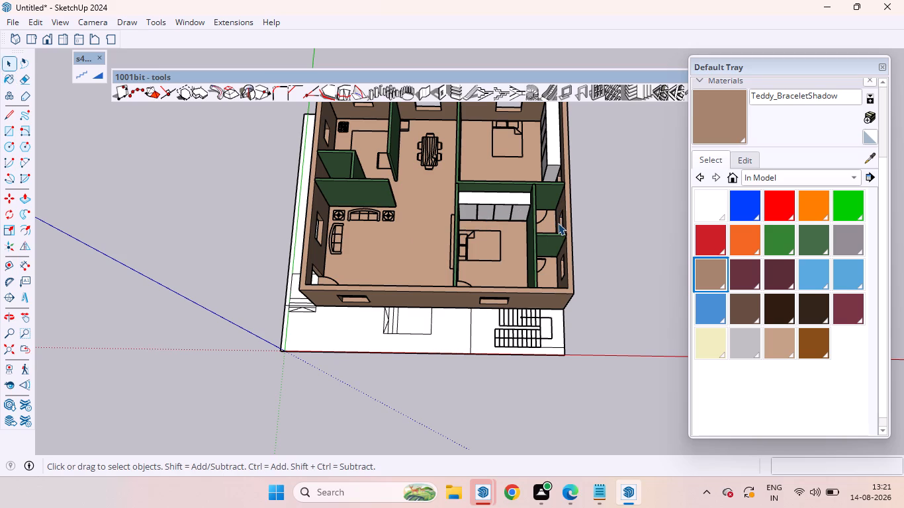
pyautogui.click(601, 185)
# Reset the outer wall group and its floor to the default white material.
pyautogui.scroll(8, 416, 249)
pyautogui.moveTo(380, 292); pyautogui.dragTo(114, 170, button='middle')
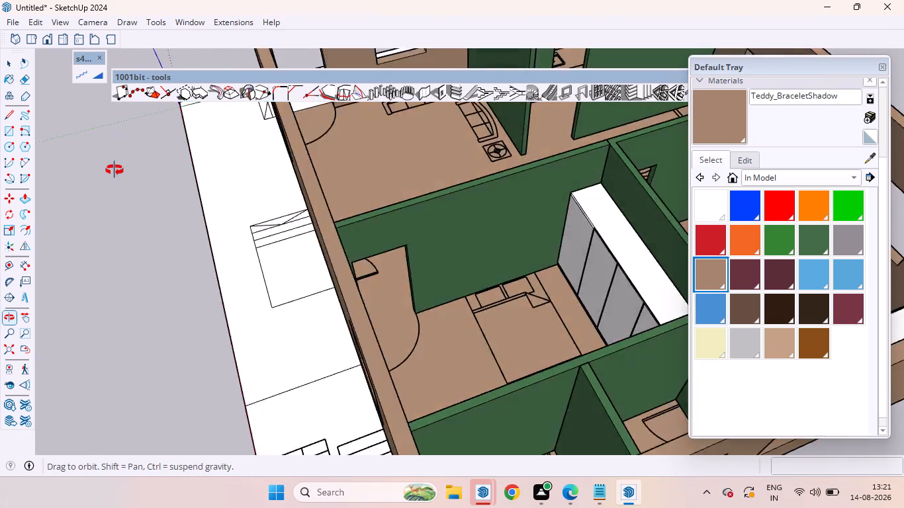
pyautogui.moveTo(114, 170); pyautogui.dragTo(416, 229, button='middle')
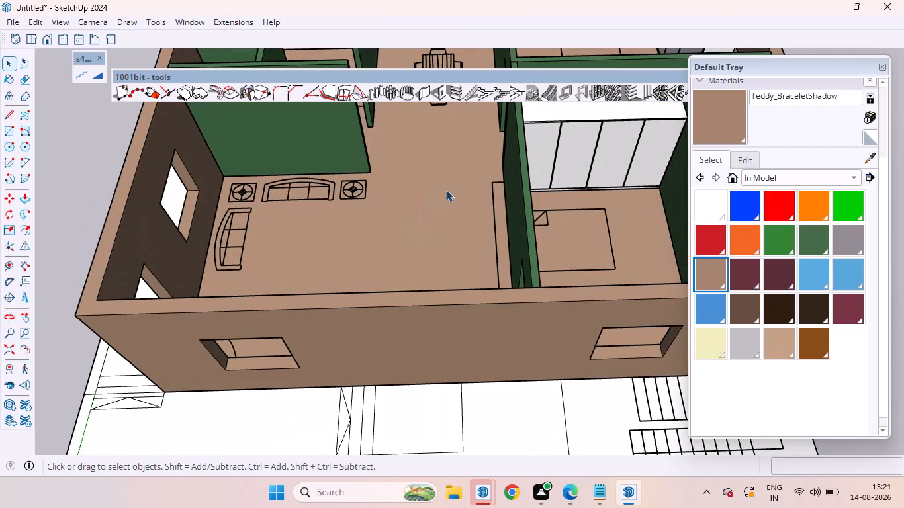
pyautogui.click(717, 201)
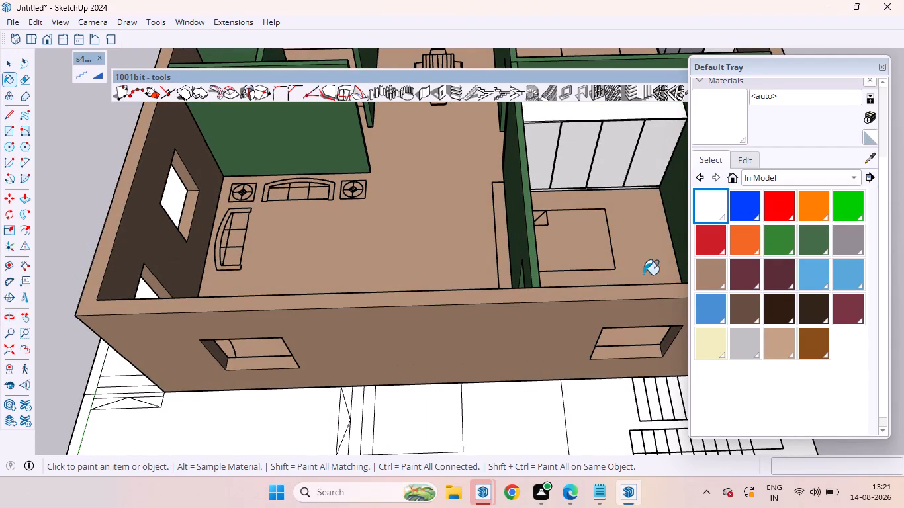
pyautogui.click(437, 248)
pyautogui.scroll(-6, 356, 244)
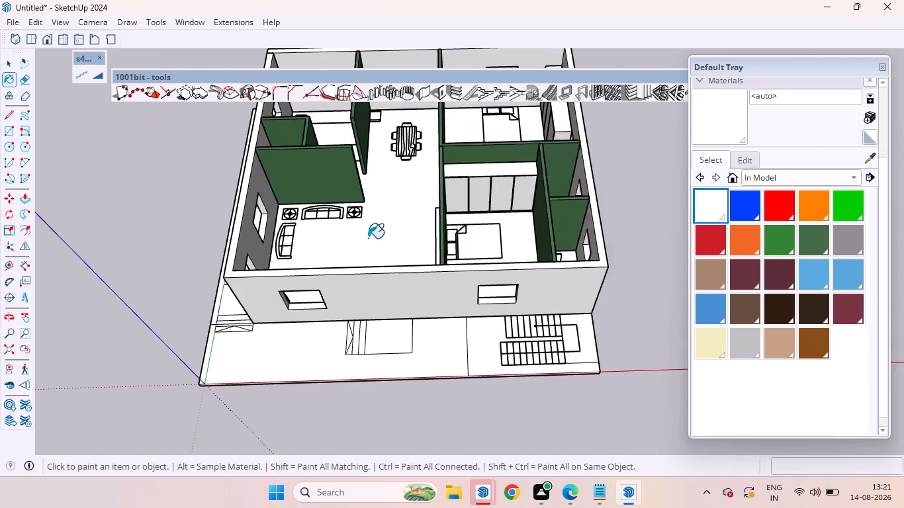
pyautogui.scroll(-4, 368, 238)
pyautogui.press('space')
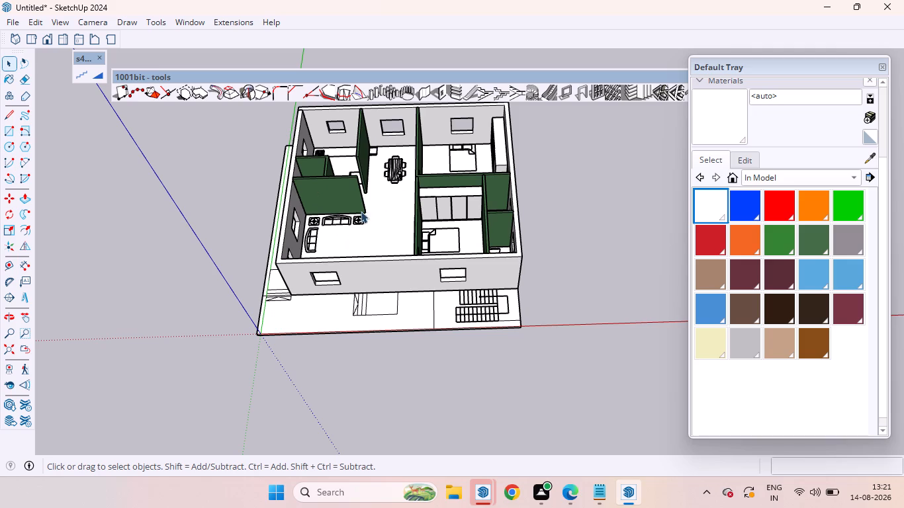
# Reset all the green interior partition walls to the default white material and clear the selection.
pyautogui.click(326, 190)
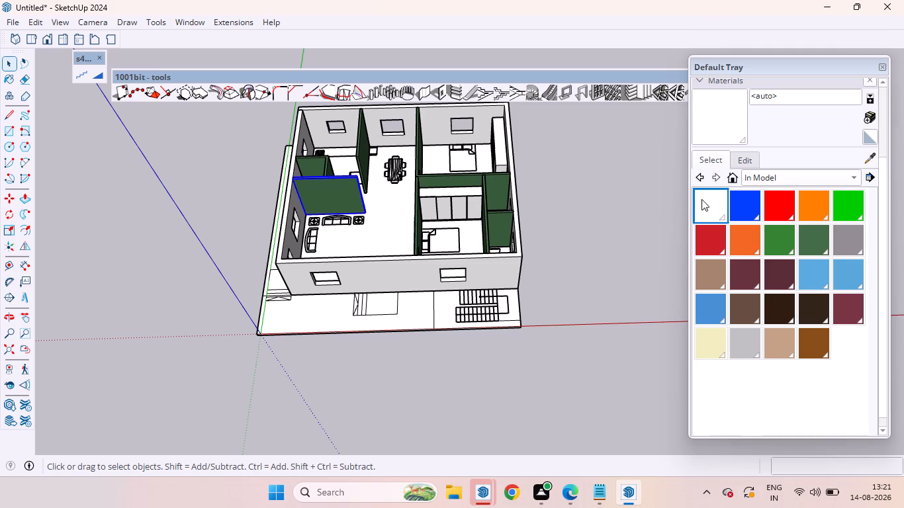
pyautogui.click(701, 199)
pyautogui.click(322, 208)
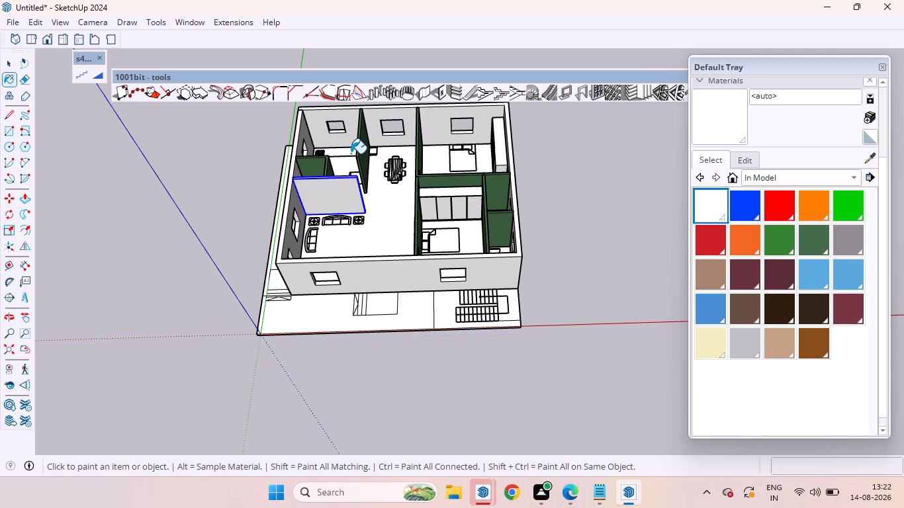
pyautogui.click(362, 146)
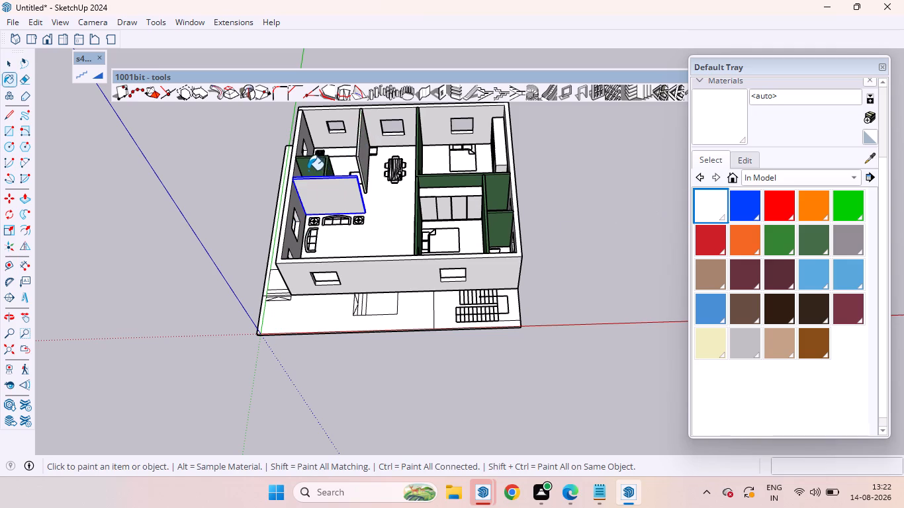
pyautogui.click(304, 167)
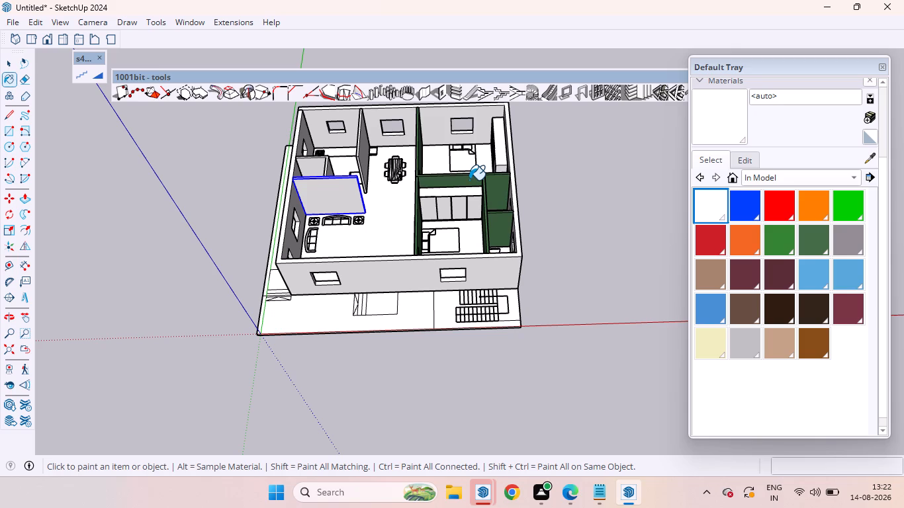
pyautogui.click(469, 180)
pyautogui.click(418, 192)
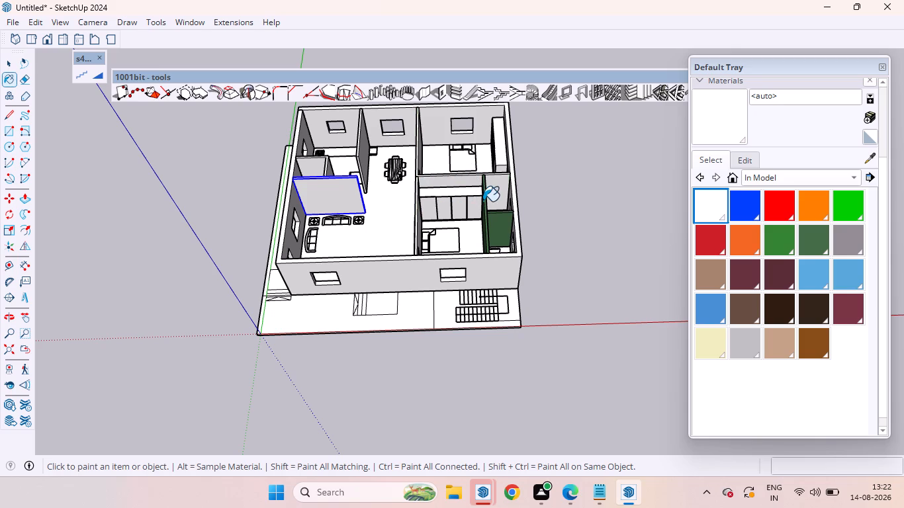
pyautogui.click(483, 201)
pyautogui.click(506, 220)
pyautogui.click(481, 223)
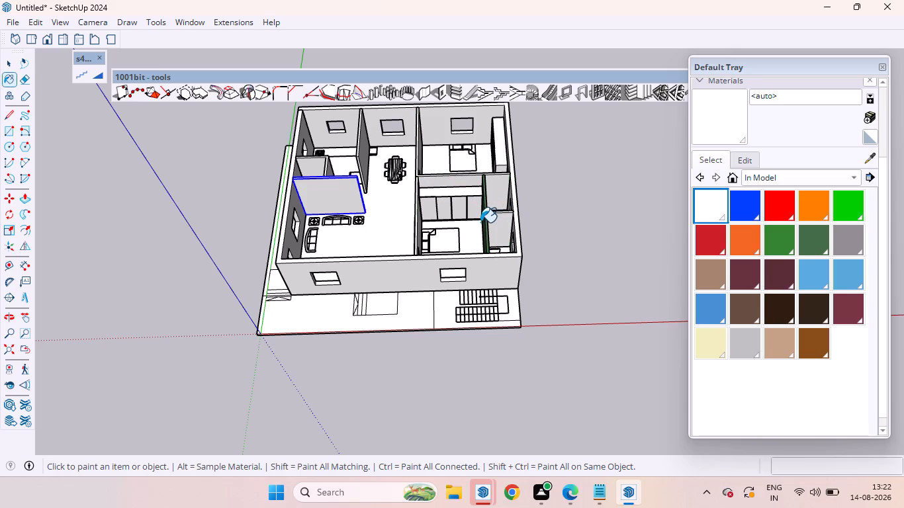
pyautogui.click(486, 218)
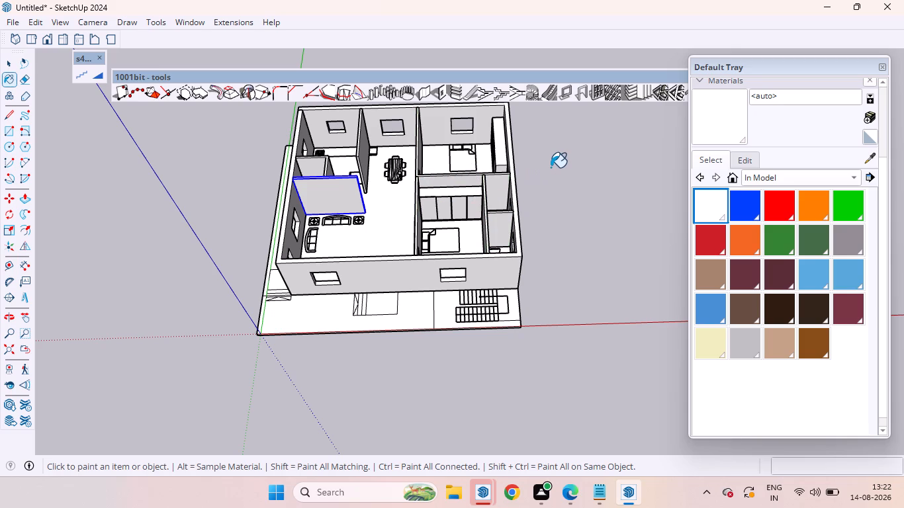
pyautogui.press('space')
pyautogui.click(613, 187)
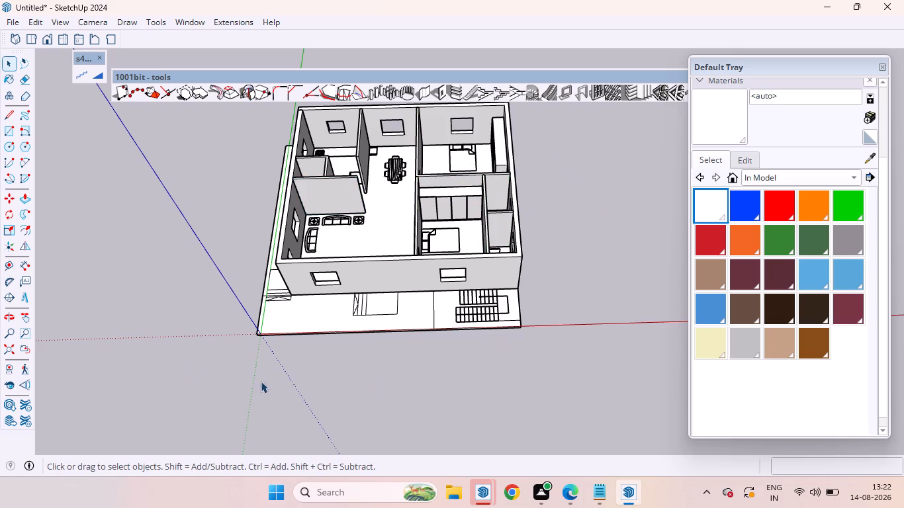
# Inspect the unpainted house model from all sides and above, including the front area with the stairs.
pyautogui.scroll(-4, 160, 149)
pyautogui.moveTo(160, 136); pyautogui.dragTo(335, 107, button='middle')
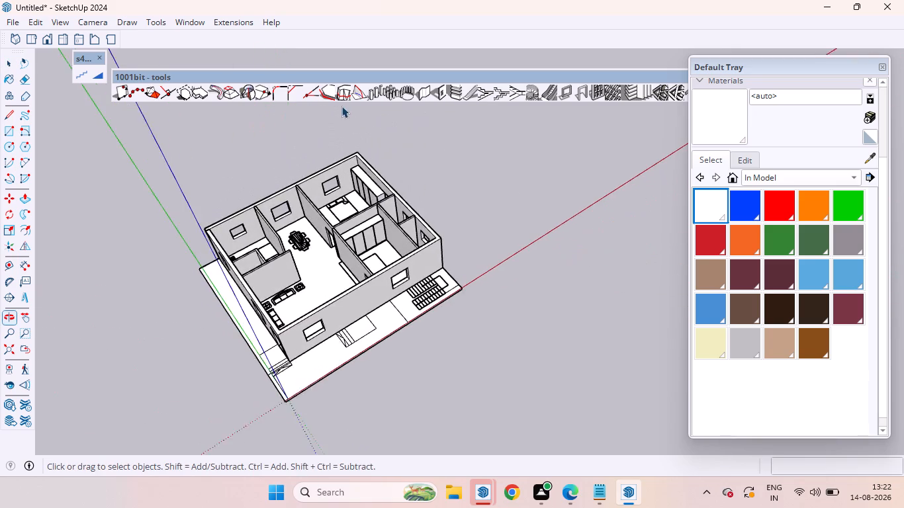
pyautogui.scroll(-3, 363, 222)
pyautogui.moveTo(437, 143); pyautogui.dragTo(443, 180, button='middle')
pyautogui.moveTo(453, 233); pyautogui.dragTo(218, 493, button='middle')
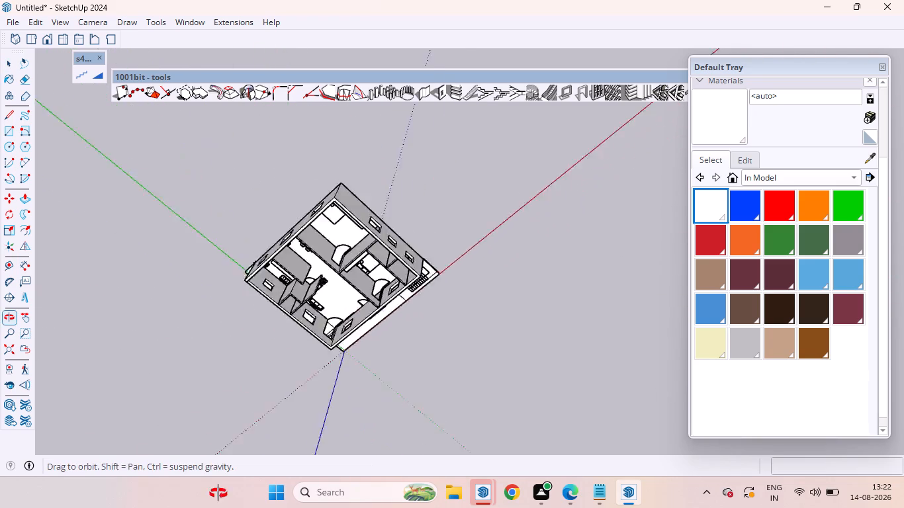
pyautogui.moveTo(218, 493); pyautogui.dragTo(891, 124, button='middle')
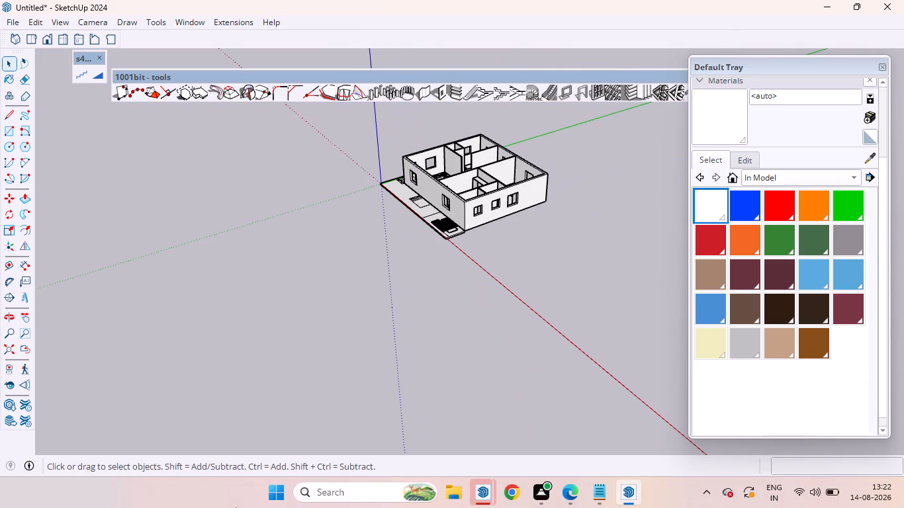
pyautogui.scroll(5, 375, 130)
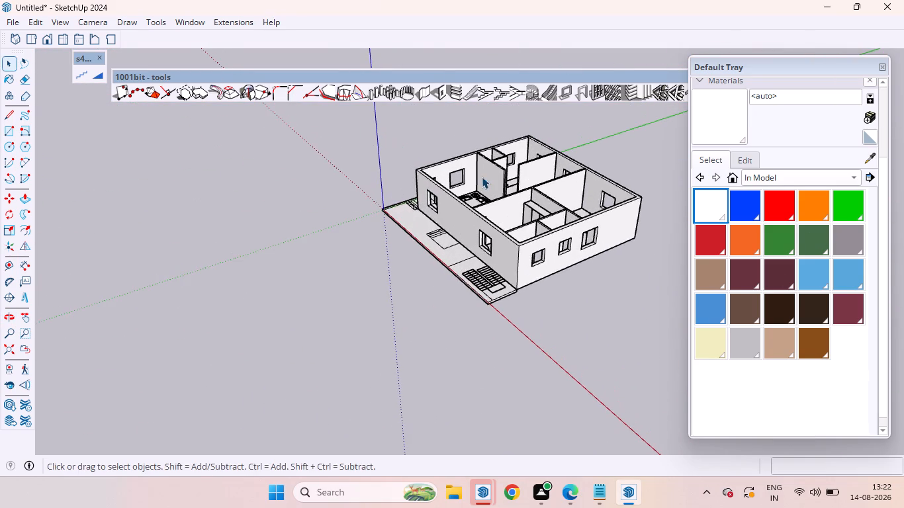
pyautogui.moveTo(486, 177); pyautogui.dragTo(796, 215, button='middle')
pyautogui.scroll(5, 521, 241)
pyautogui.moveTo(607, 184); pyautogui.dragTo(653, 288, button='middle')
pyautogui.scroll(3, 651, 284)
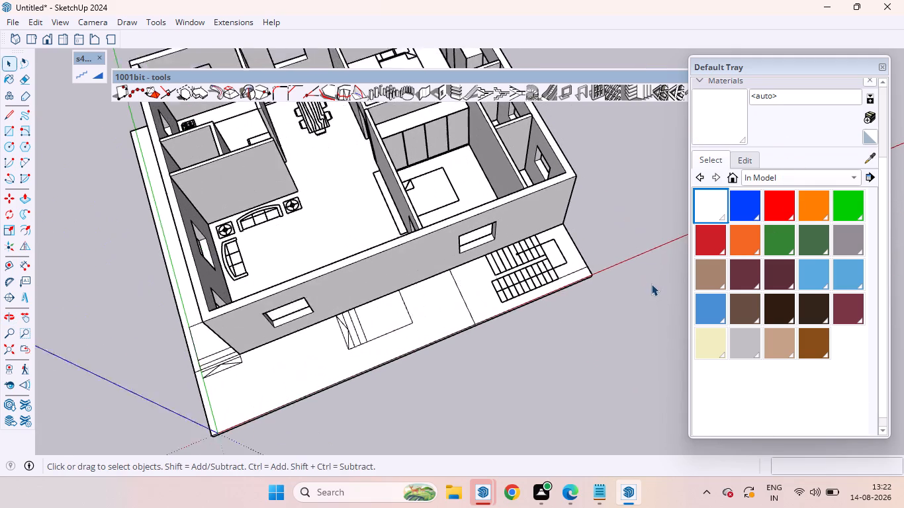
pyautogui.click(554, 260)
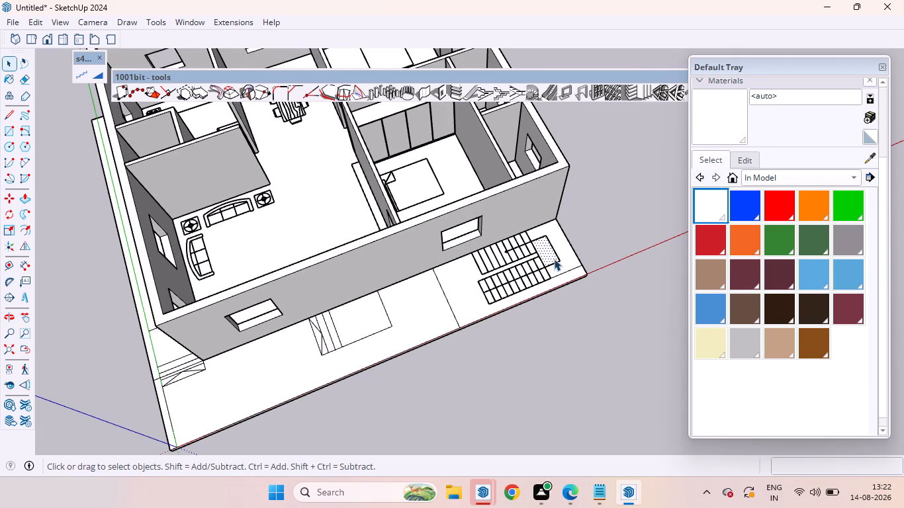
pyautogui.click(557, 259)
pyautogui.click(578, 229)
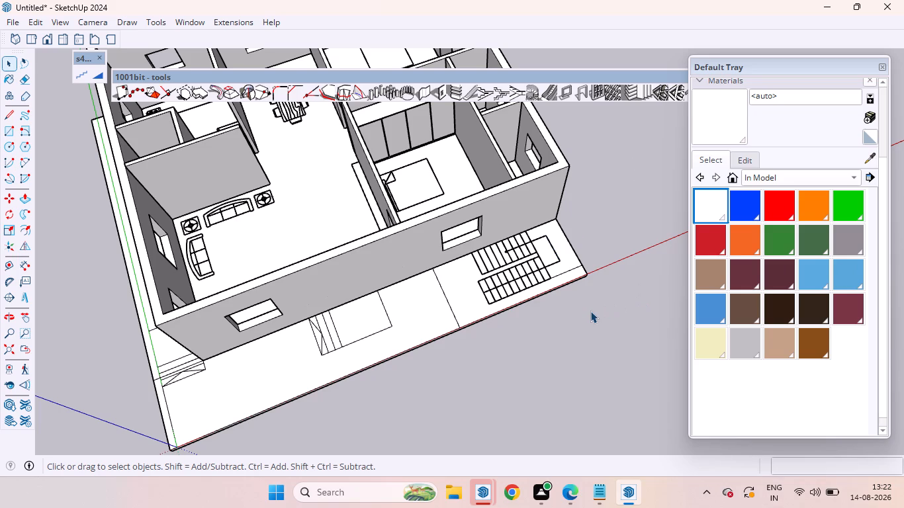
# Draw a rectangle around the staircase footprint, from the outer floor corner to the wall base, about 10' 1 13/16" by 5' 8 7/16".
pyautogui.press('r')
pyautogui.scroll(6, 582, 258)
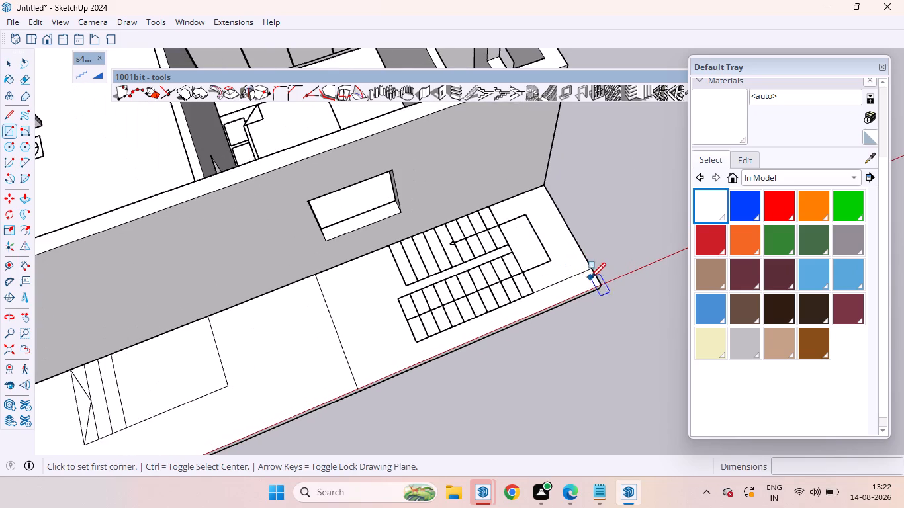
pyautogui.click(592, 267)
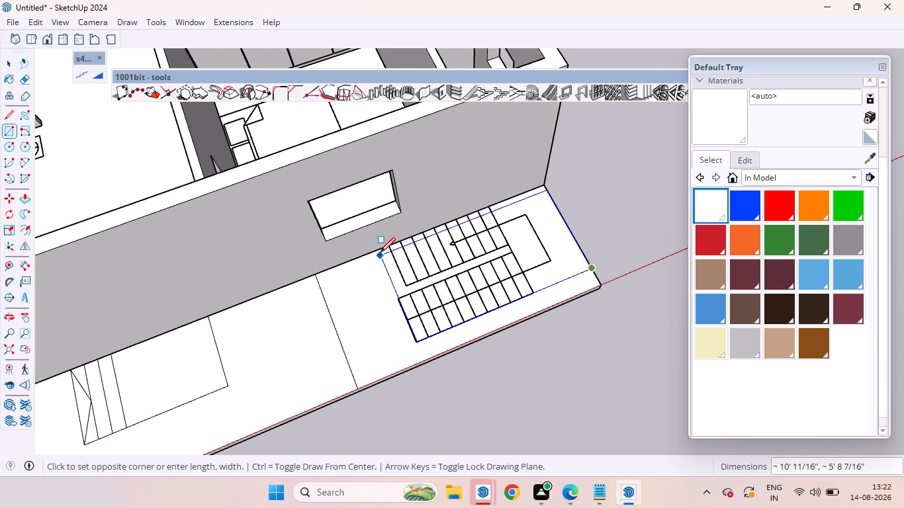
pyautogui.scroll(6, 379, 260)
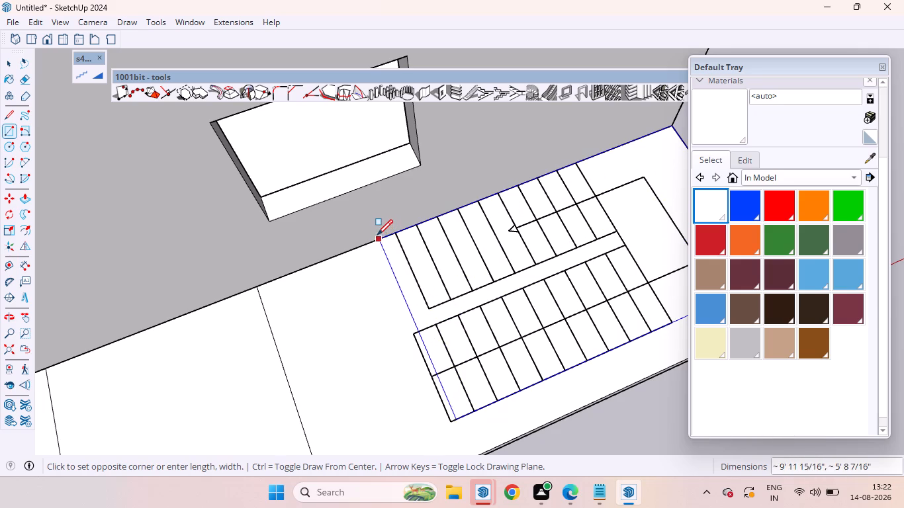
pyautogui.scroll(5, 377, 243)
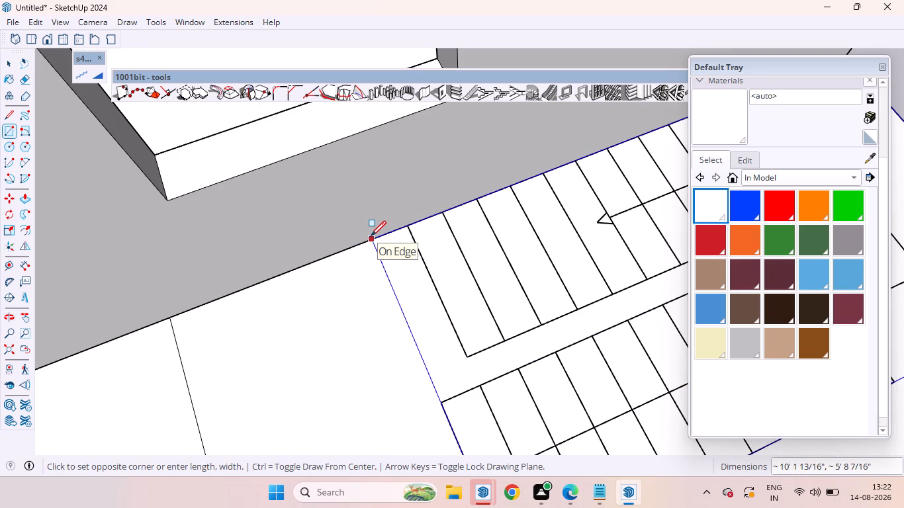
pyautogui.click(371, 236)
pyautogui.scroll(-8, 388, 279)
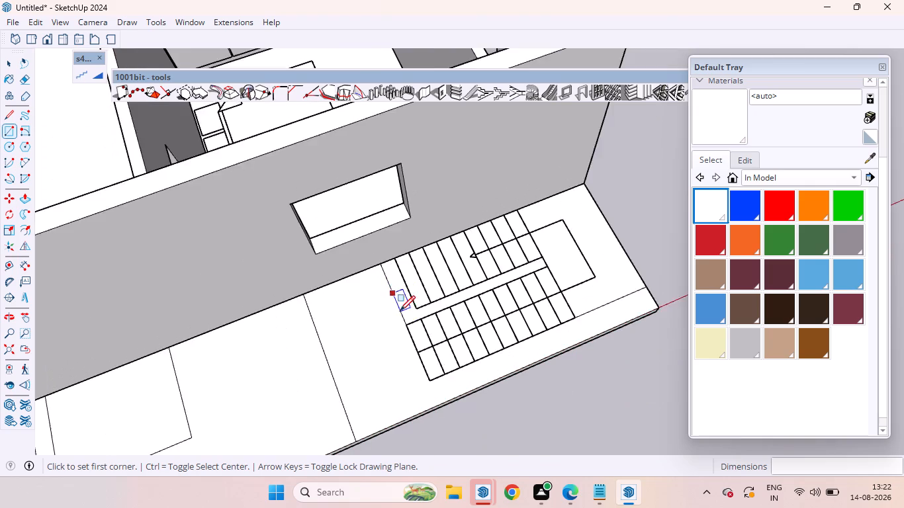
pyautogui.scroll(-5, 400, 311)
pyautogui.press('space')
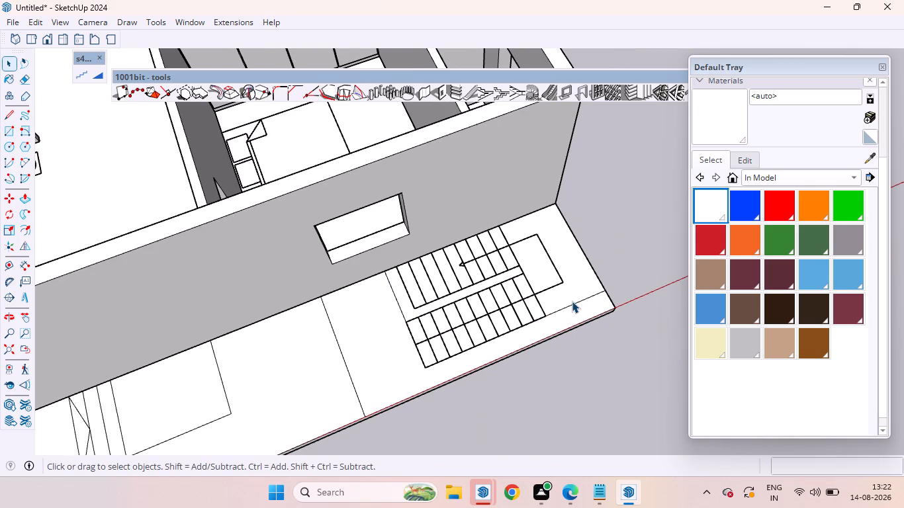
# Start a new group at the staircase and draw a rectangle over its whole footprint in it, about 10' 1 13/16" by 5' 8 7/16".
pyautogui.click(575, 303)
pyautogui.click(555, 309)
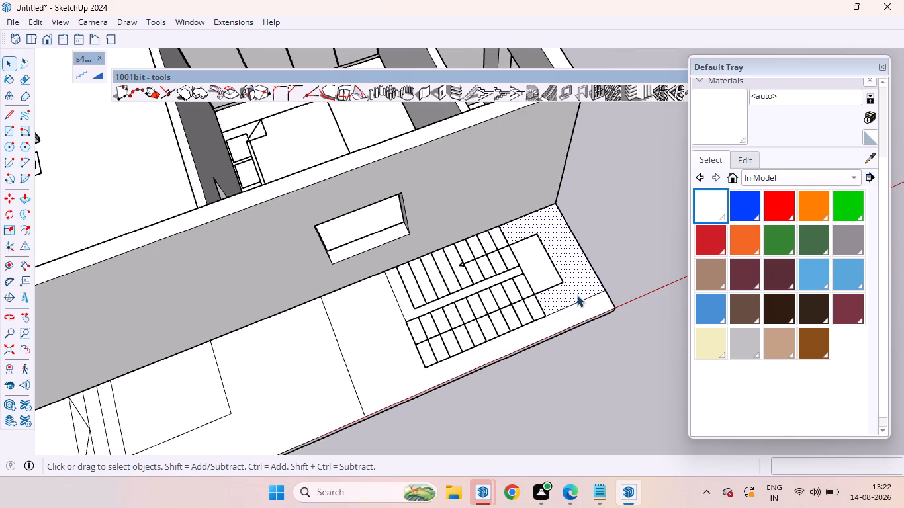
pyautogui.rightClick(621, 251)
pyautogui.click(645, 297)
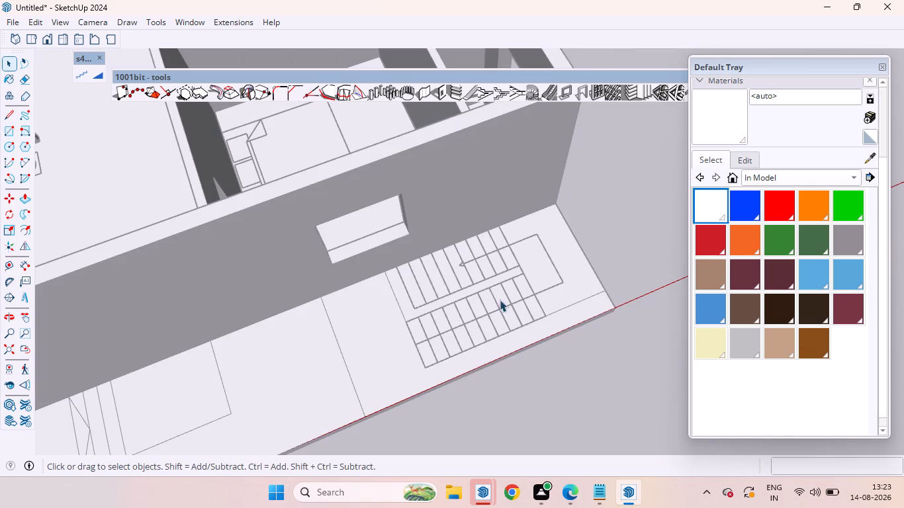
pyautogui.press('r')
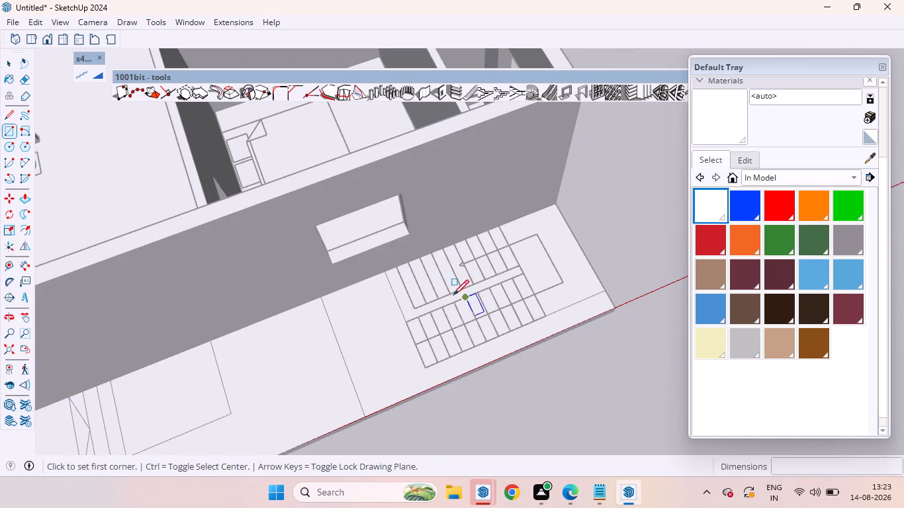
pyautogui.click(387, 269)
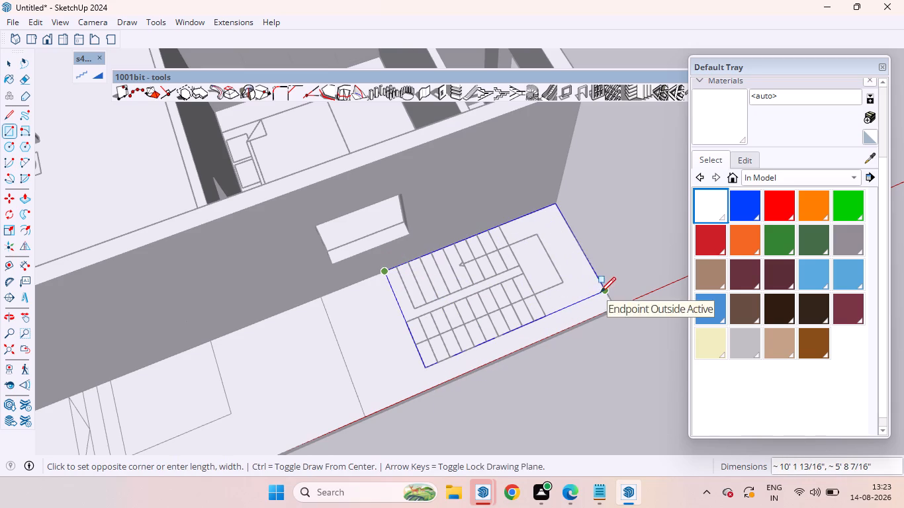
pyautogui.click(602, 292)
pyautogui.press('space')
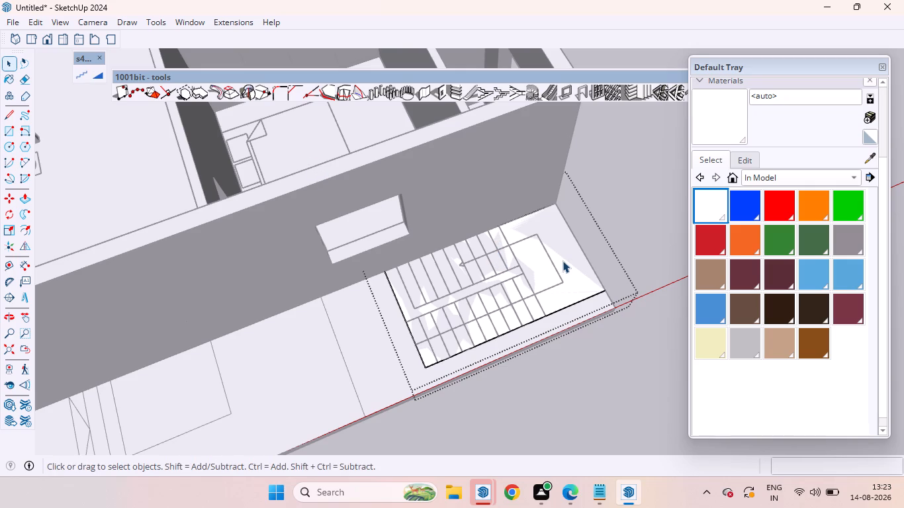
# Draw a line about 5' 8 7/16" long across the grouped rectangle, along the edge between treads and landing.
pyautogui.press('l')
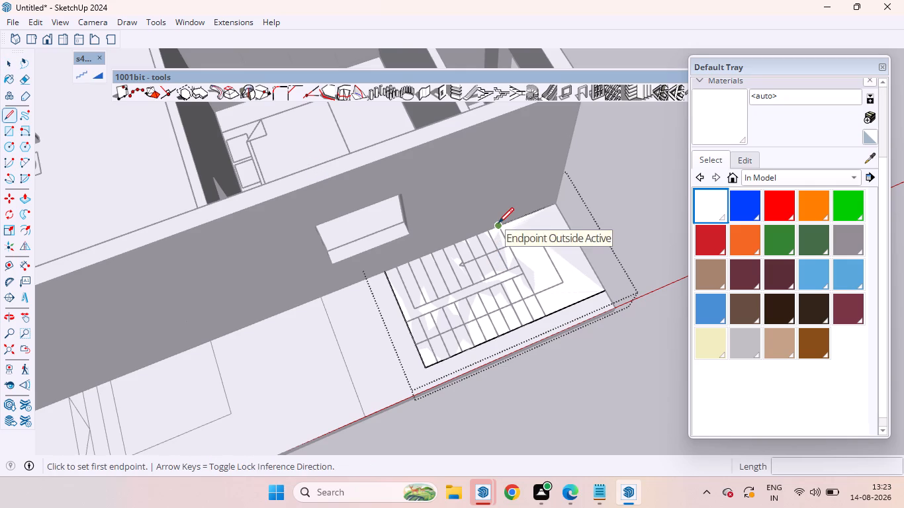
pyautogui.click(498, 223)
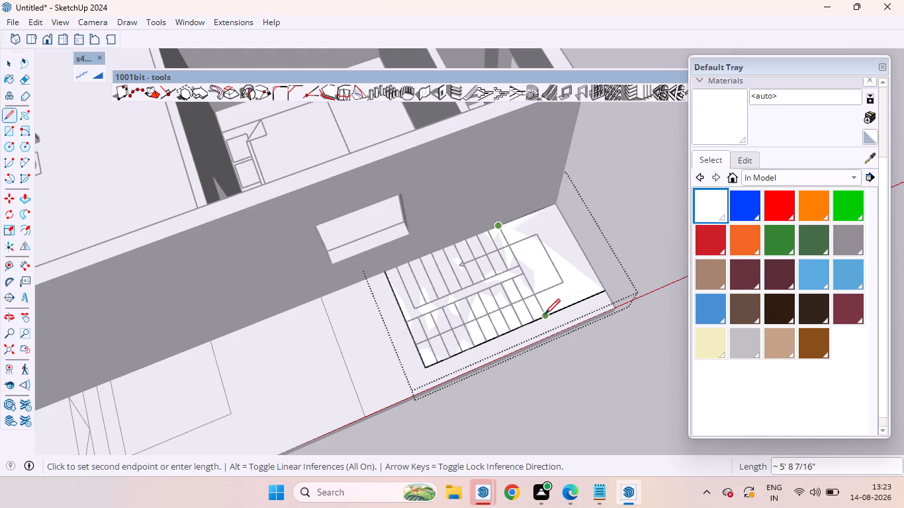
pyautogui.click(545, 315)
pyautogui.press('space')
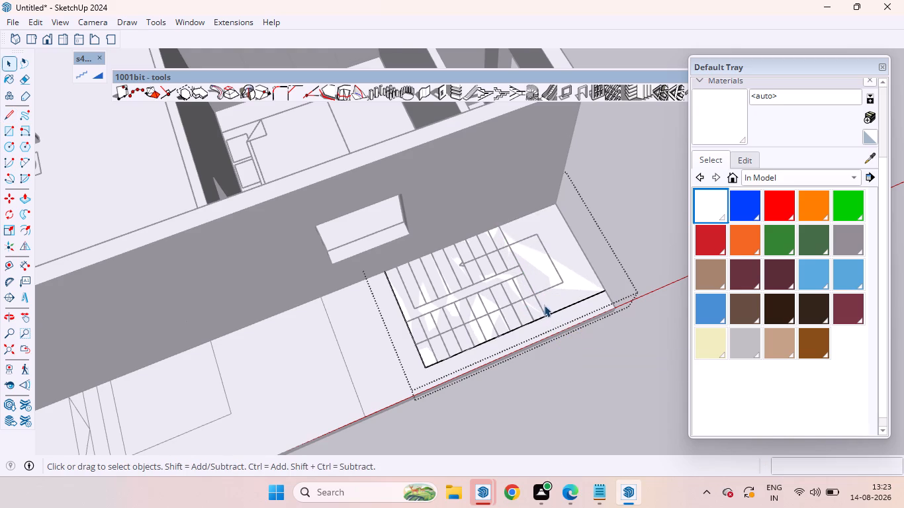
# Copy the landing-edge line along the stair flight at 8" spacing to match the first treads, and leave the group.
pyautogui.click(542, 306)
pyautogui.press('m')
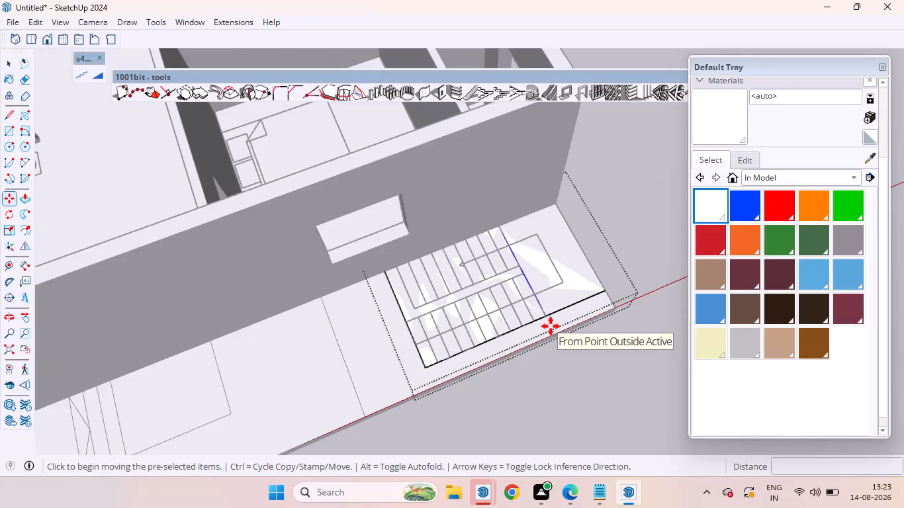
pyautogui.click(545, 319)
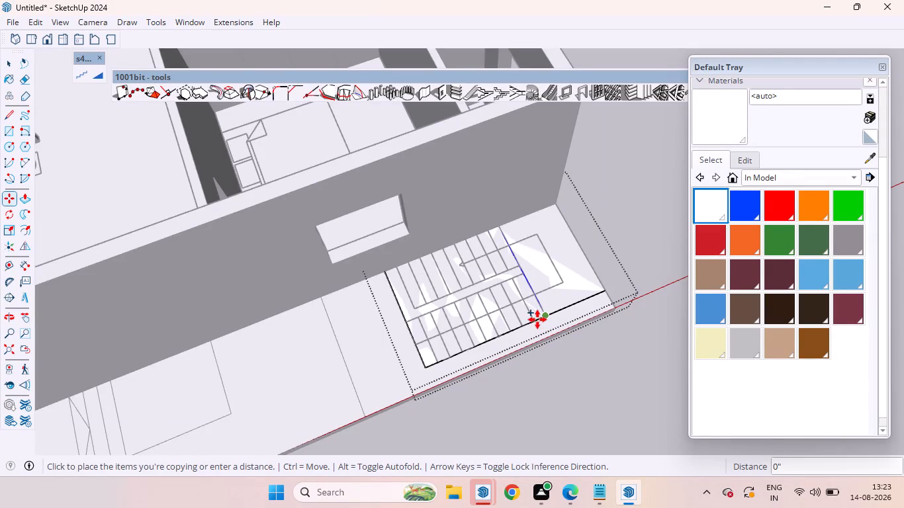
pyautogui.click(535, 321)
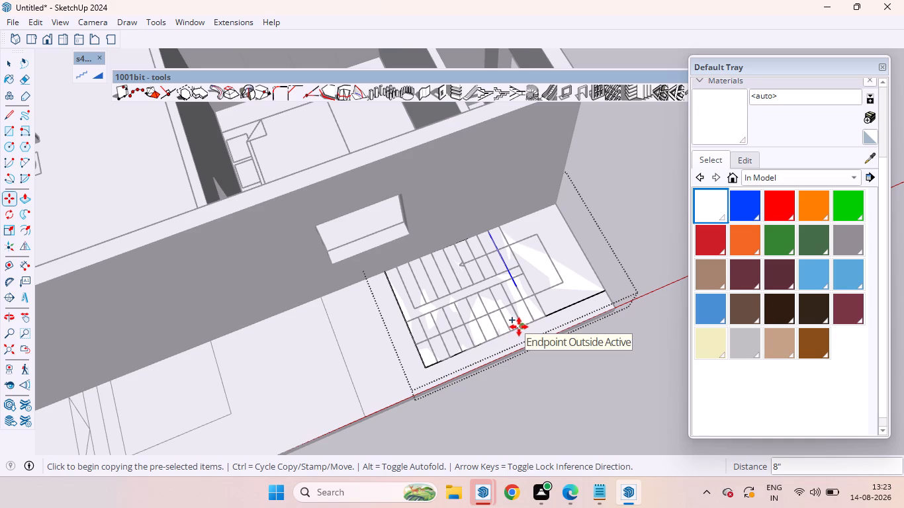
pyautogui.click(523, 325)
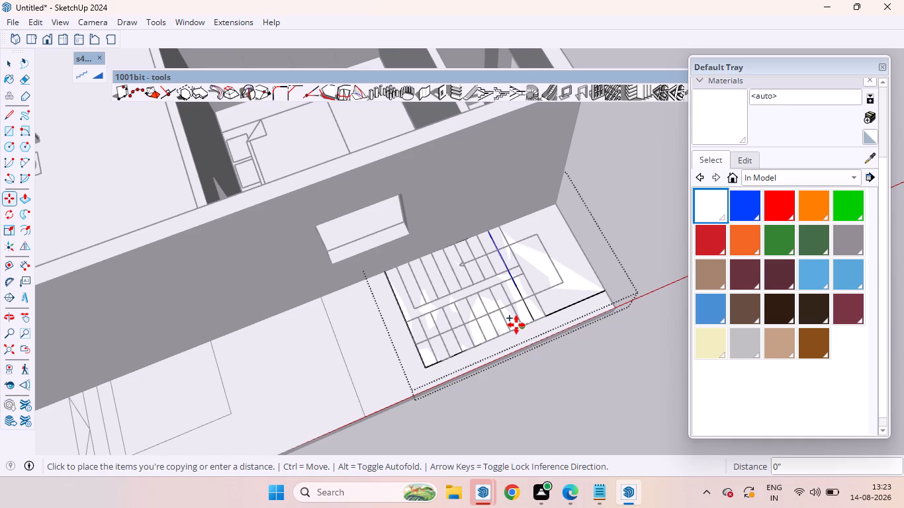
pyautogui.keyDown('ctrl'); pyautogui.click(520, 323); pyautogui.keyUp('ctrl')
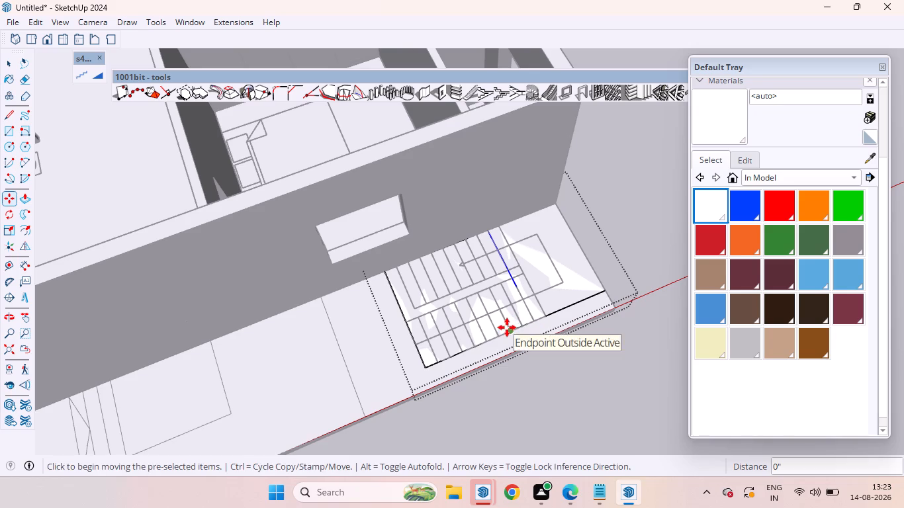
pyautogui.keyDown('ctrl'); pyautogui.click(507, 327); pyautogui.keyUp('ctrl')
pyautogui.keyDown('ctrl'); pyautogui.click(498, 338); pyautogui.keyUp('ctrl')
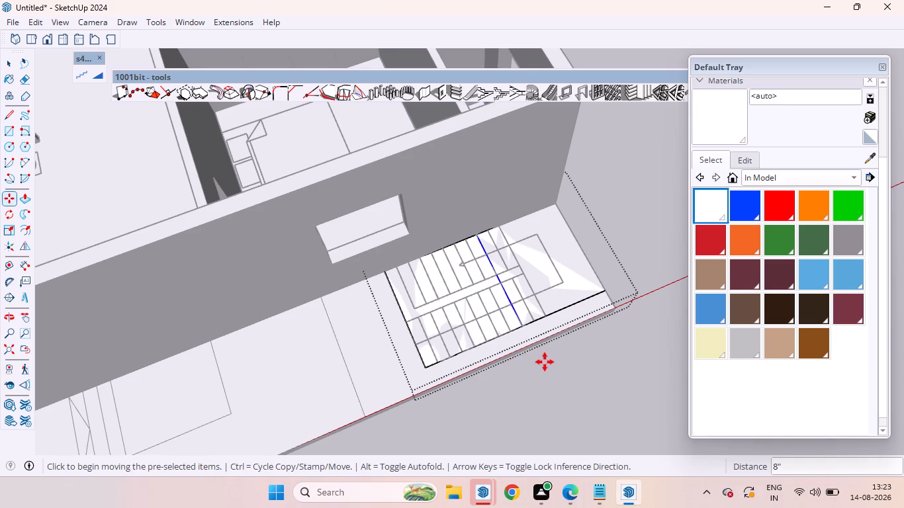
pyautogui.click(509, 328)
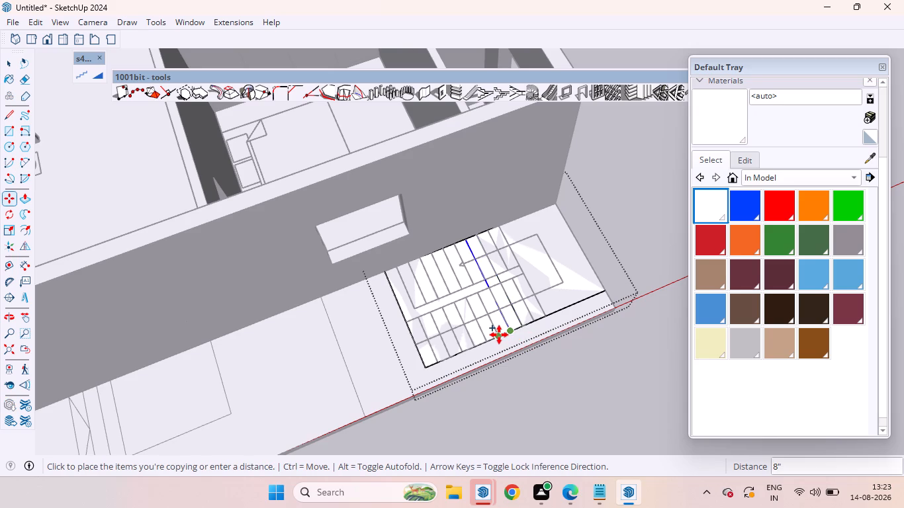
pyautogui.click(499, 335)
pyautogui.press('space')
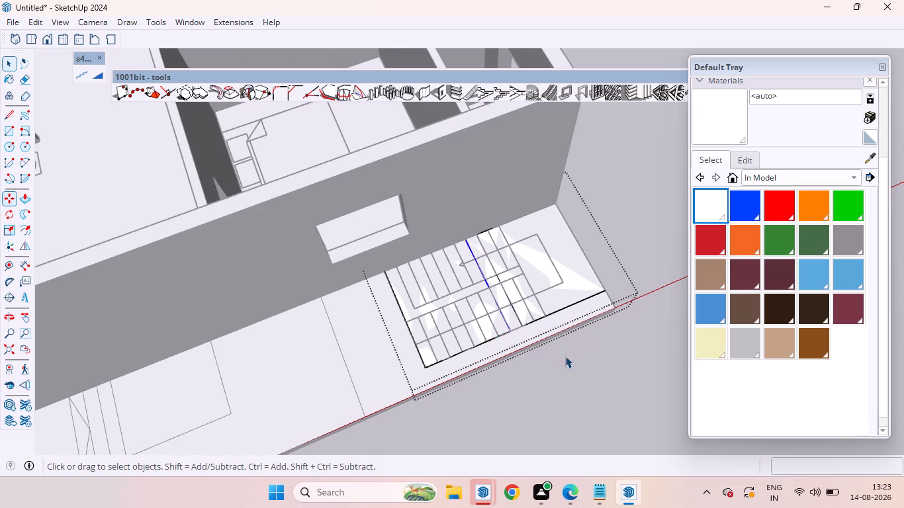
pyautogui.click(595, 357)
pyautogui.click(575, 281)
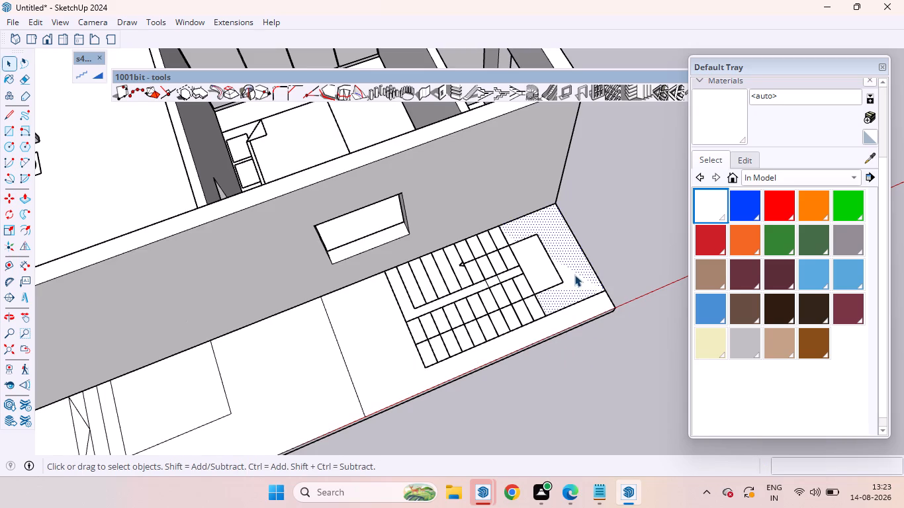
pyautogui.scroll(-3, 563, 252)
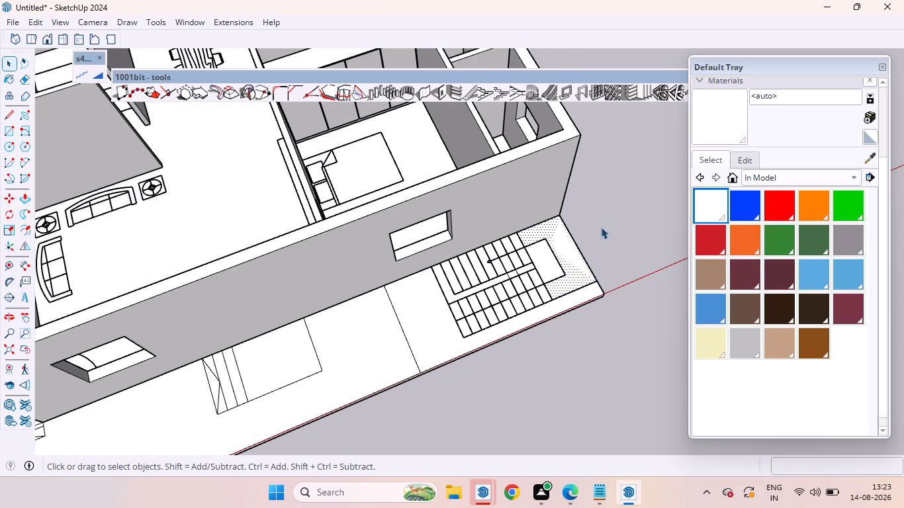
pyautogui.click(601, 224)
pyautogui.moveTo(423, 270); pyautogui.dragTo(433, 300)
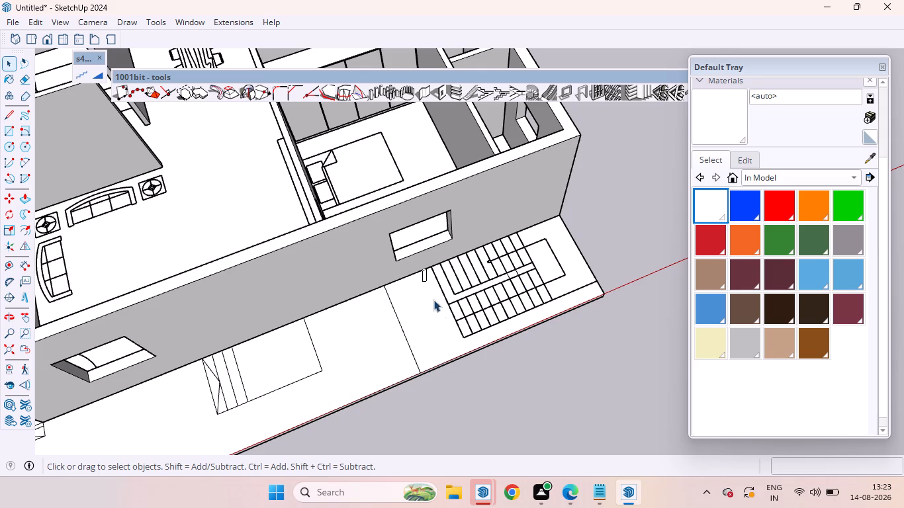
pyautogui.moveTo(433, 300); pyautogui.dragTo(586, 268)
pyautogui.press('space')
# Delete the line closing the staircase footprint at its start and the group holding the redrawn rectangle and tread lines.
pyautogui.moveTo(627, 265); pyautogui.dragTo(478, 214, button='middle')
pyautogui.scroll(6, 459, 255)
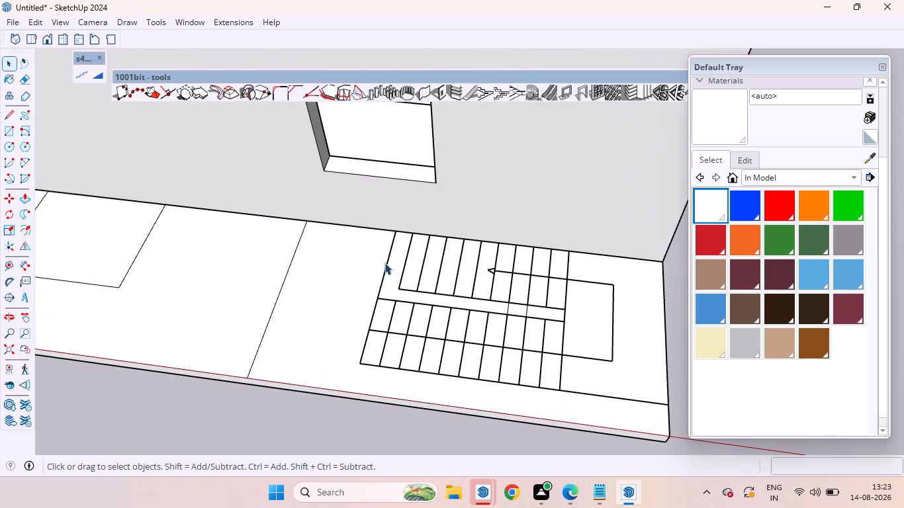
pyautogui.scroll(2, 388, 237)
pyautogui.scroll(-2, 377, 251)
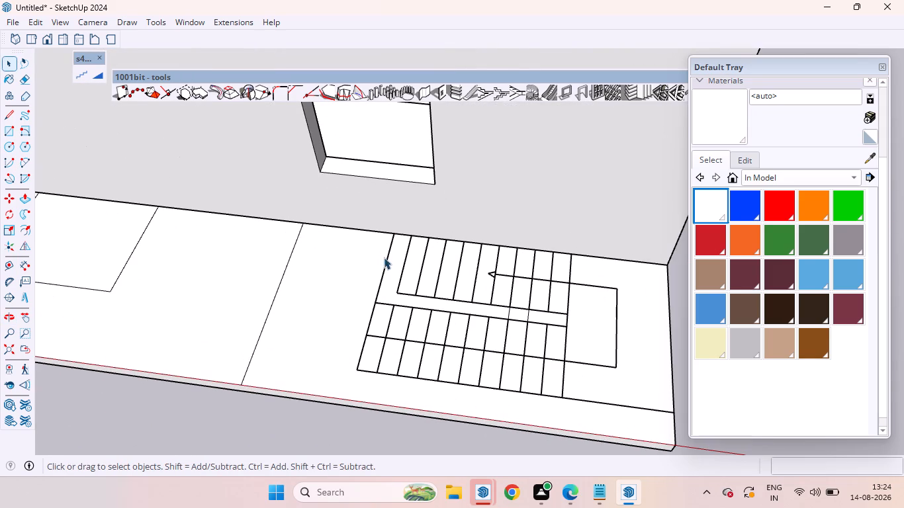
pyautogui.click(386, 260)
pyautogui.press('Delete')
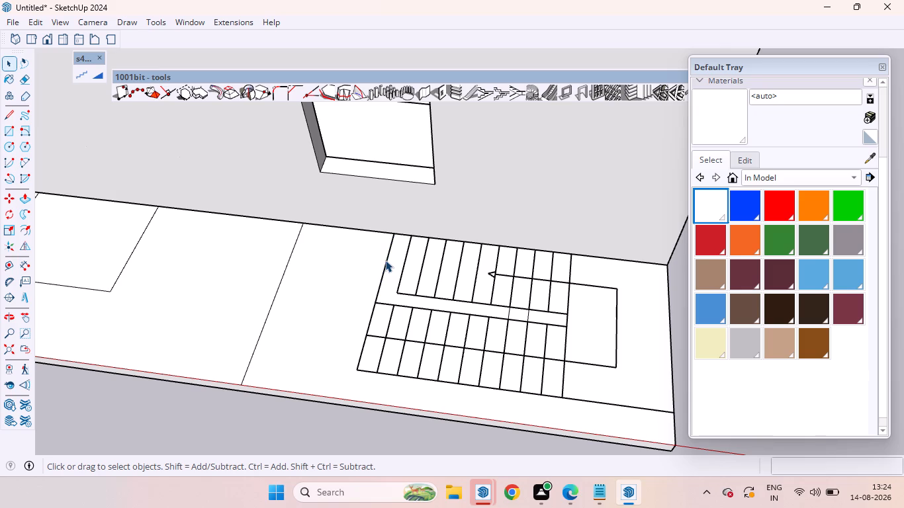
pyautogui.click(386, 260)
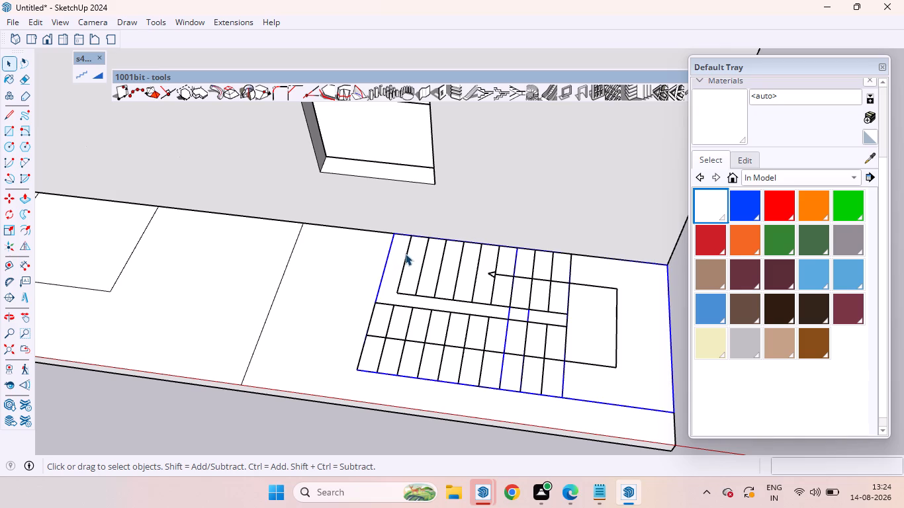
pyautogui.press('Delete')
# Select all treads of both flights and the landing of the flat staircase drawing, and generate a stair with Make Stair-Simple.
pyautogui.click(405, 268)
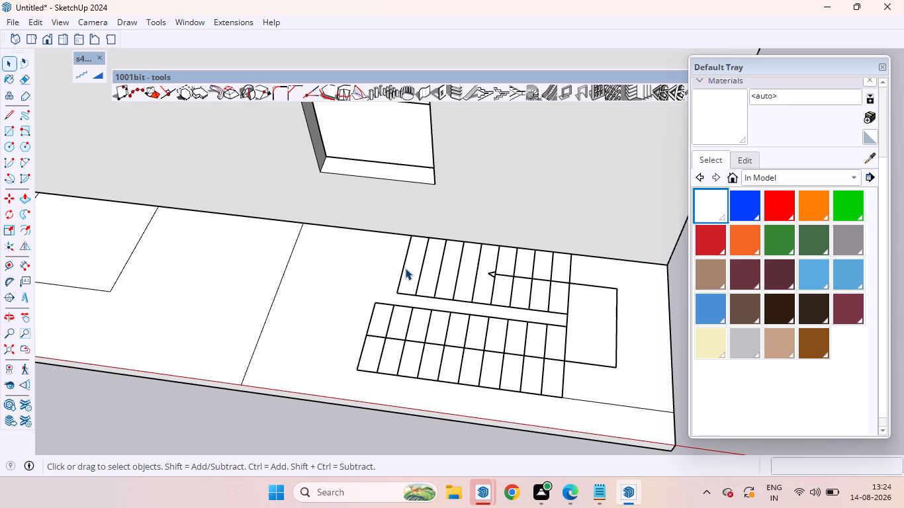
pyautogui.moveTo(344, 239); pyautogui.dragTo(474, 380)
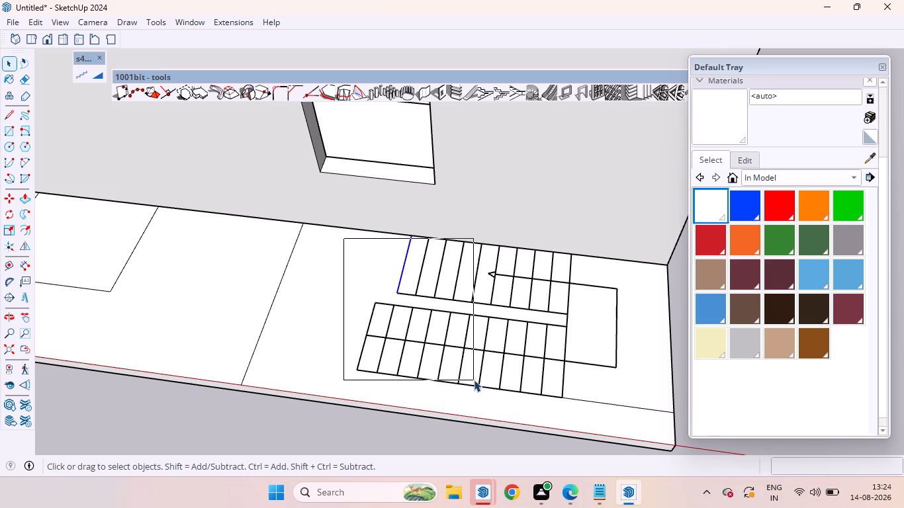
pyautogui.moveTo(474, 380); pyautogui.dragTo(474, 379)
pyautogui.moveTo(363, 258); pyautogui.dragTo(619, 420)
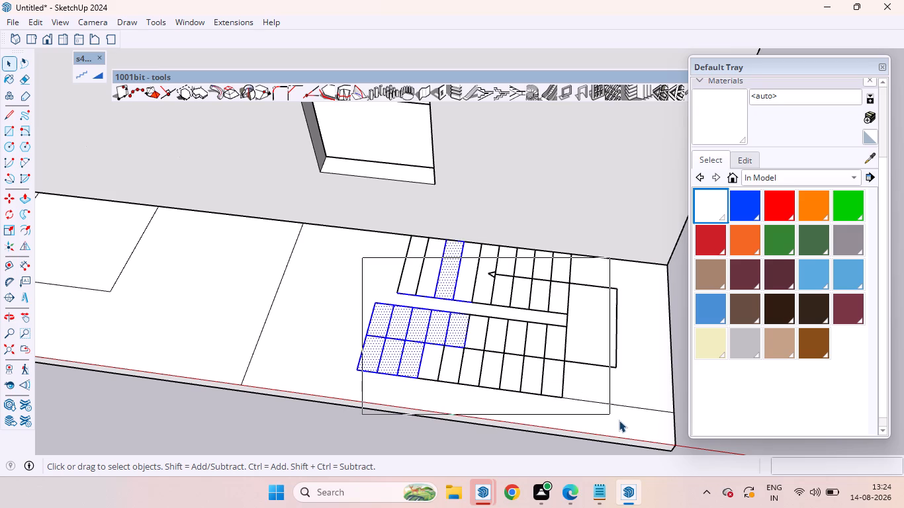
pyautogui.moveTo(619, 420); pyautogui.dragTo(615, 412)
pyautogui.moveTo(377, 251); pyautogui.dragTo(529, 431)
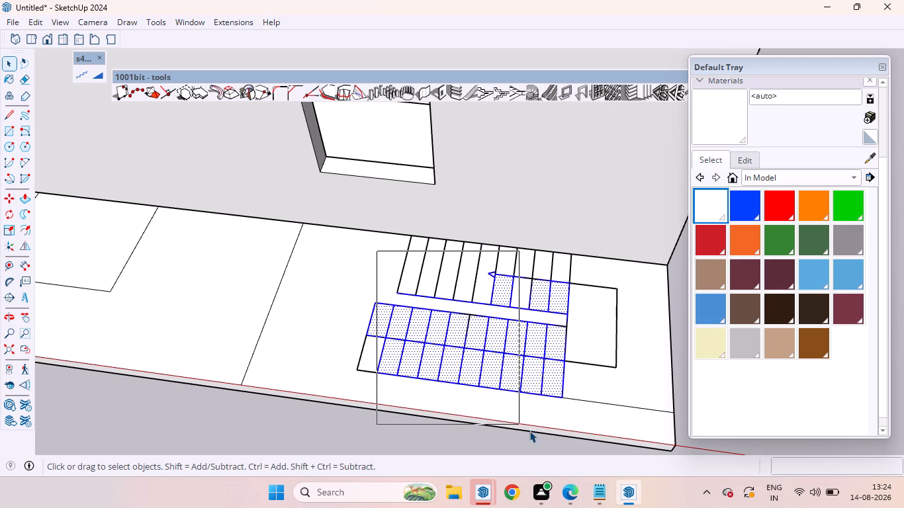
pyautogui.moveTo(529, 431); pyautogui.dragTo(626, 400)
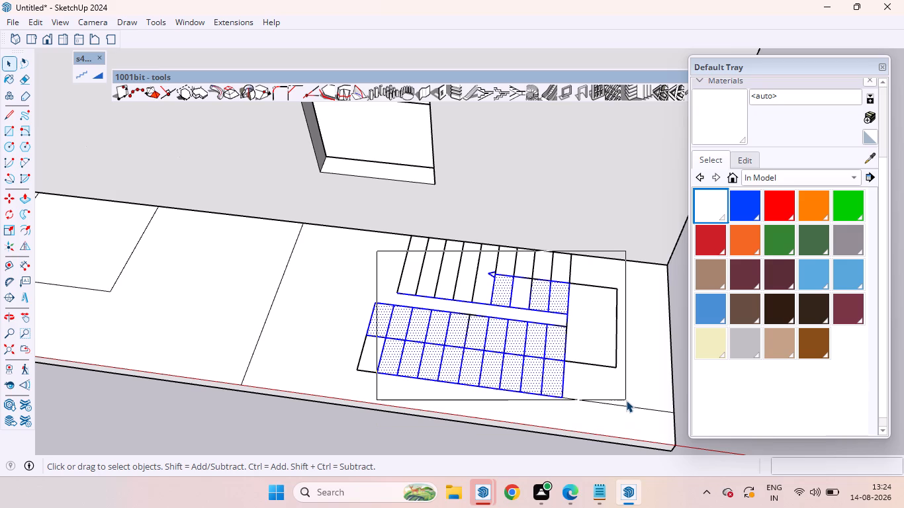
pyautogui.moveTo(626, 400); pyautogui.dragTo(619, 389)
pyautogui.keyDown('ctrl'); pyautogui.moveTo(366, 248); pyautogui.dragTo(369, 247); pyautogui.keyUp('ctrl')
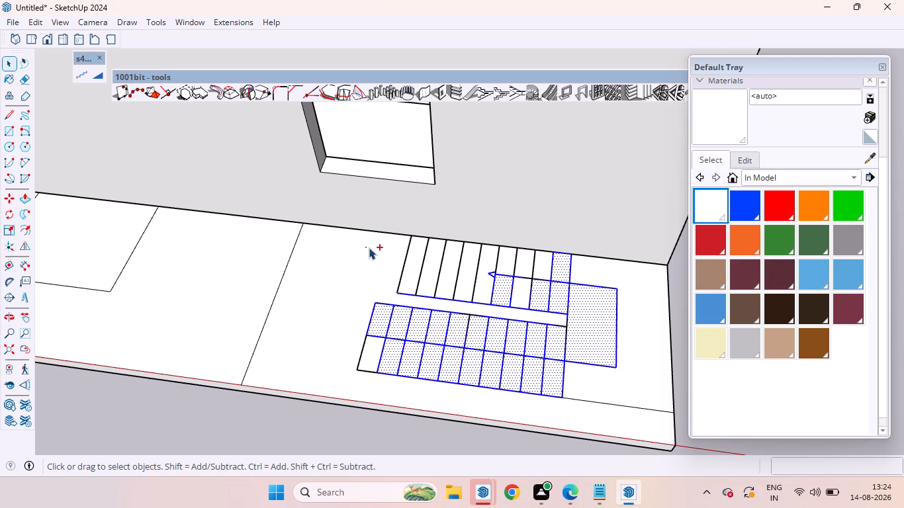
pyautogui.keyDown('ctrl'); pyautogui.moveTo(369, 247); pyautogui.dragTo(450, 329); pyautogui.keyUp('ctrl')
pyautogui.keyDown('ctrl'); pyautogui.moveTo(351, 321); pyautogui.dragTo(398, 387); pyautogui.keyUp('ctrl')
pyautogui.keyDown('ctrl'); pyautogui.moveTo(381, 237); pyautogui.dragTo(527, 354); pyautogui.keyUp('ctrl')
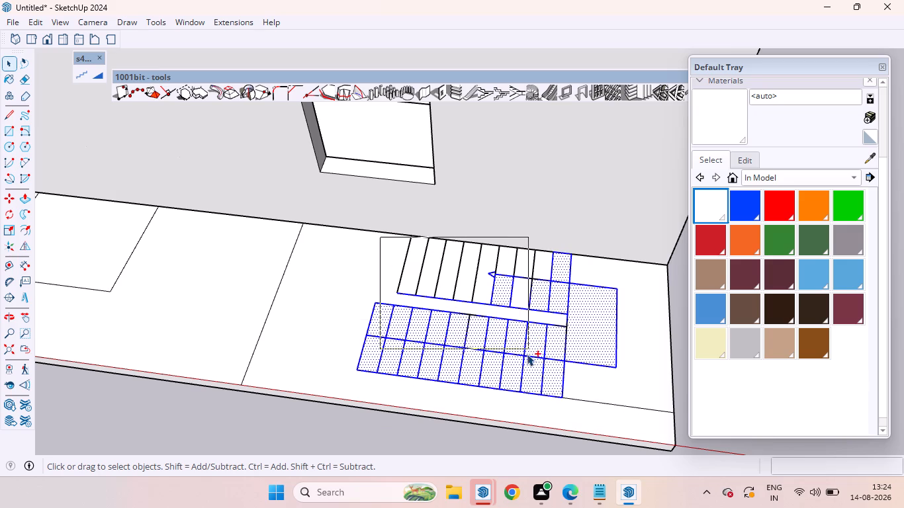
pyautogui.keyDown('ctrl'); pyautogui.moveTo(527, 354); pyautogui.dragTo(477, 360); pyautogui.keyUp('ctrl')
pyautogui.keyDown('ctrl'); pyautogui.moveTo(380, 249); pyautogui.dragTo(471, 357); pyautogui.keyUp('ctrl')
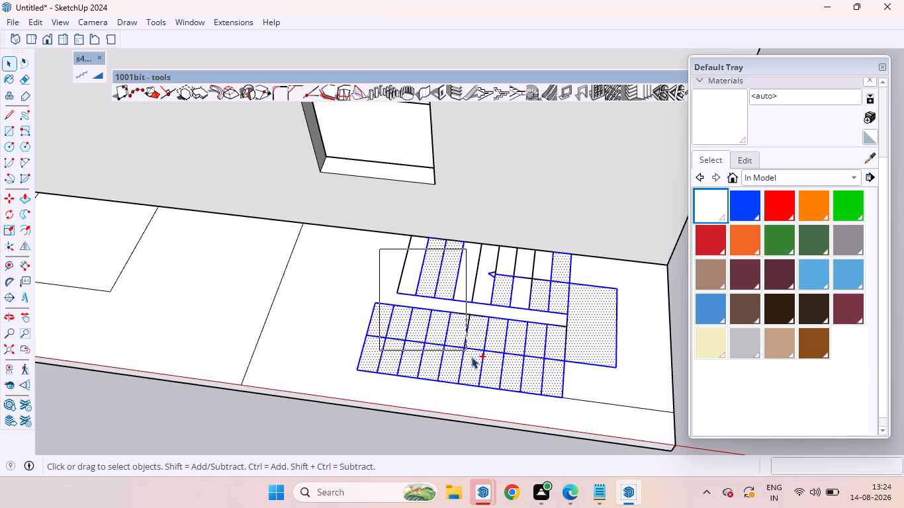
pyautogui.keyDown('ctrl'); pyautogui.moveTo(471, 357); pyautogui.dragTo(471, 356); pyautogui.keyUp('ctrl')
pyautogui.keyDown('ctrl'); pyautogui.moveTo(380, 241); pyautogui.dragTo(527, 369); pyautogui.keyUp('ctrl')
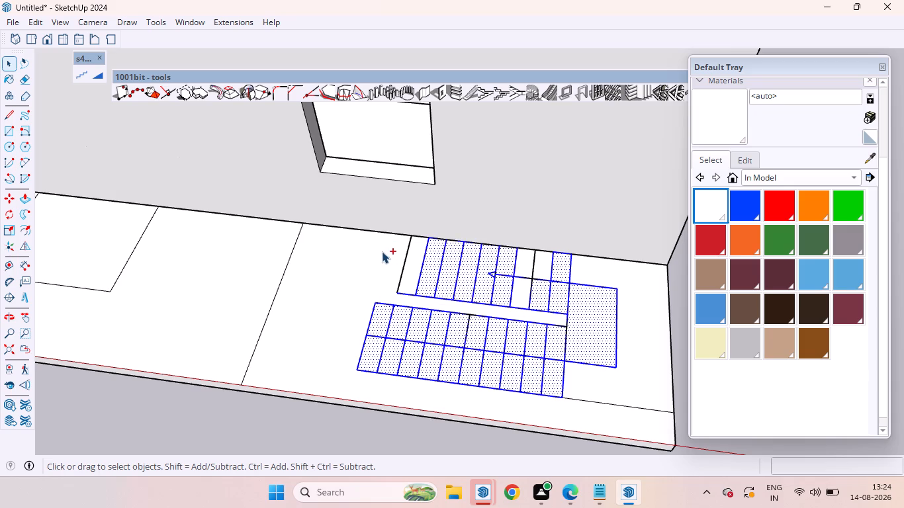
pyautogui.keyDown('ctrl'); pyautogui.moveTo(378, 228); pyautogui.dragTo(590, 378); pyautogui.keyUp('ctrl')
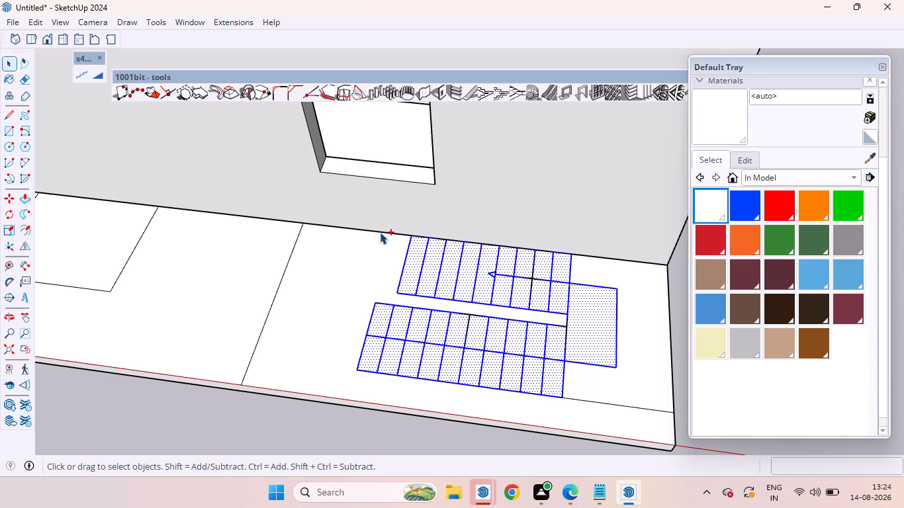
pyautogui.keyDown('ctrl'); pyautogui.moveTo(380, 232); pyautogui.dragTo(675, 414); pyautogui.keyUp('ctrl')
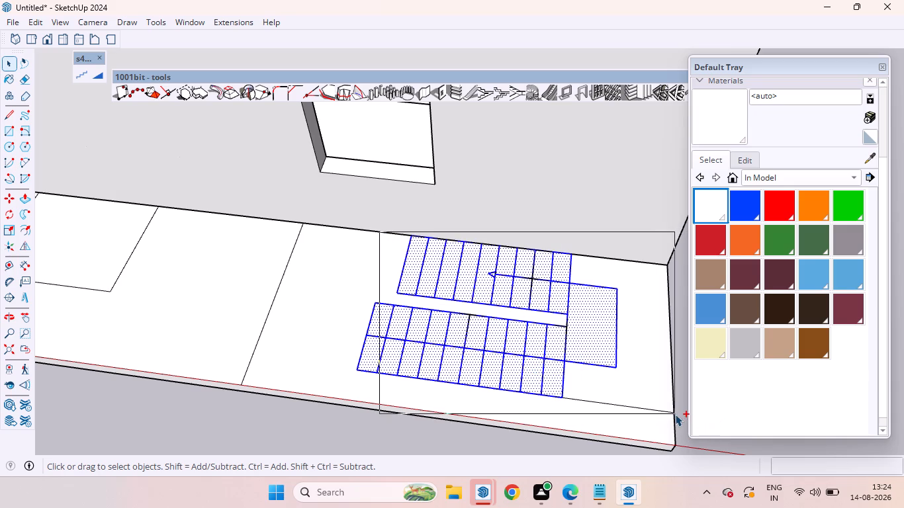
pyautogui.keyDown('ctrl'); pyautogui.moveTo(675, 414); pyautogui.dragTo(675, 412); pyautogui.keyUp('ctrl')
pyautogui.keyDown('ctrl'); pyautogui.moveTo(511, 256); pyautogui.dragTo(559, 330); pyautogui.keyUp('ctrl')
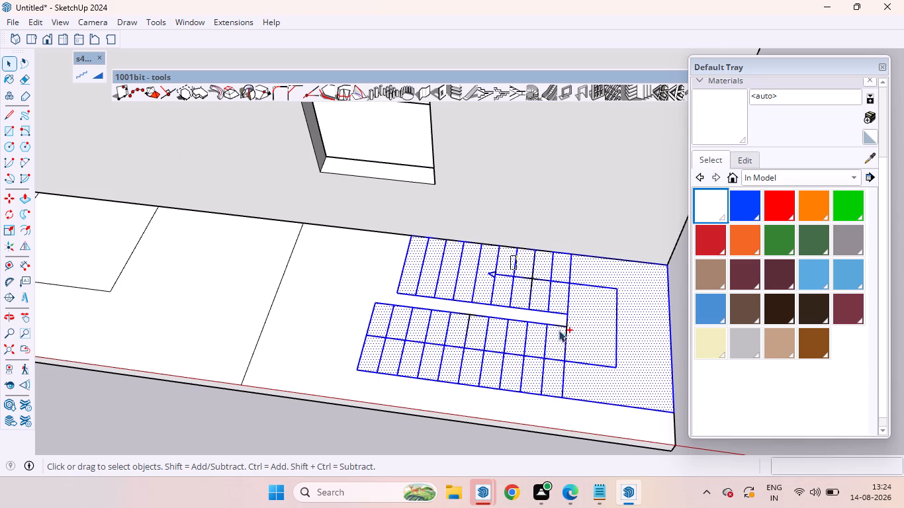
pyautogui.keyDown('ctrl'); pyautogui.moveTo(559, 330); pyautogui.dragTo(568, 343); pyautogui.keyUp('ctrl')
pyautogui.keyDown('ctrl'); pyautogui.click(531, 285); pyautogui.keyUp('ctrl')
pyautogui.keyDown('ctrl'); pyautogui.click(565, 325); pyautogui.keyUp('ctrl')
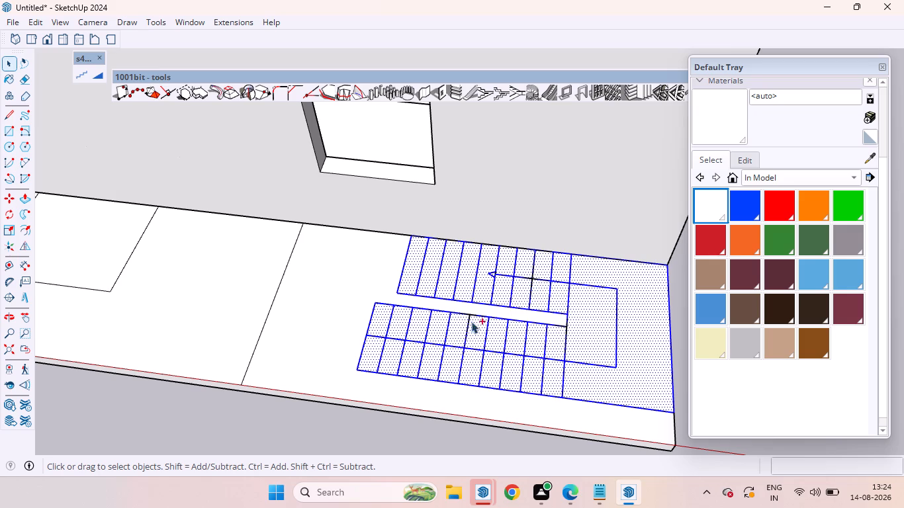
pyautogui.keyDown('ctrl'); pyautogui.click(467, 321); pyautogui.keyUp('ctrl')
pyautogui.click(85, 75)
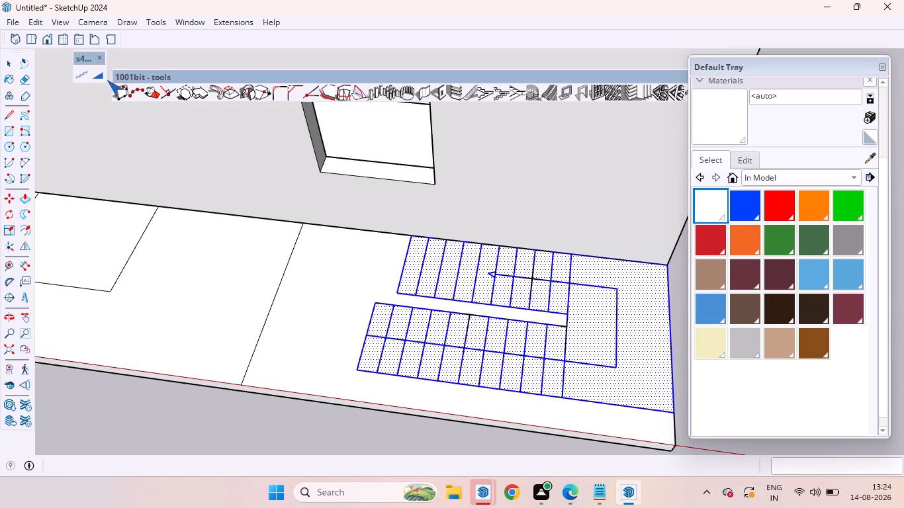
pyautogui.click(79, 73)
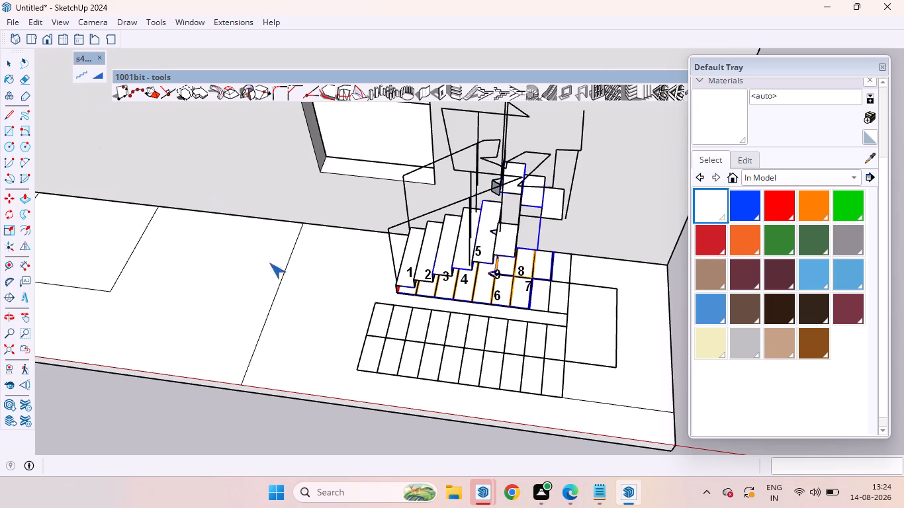
# Examine the generated stair's steps, turn and handrails against the flat drawing, up close and from around the house.
pyautogui.scroll(-10, 441, 317)
pyautogui.moveTo(455, 309); pyautogui.dragTo(611, 364, button='middle')
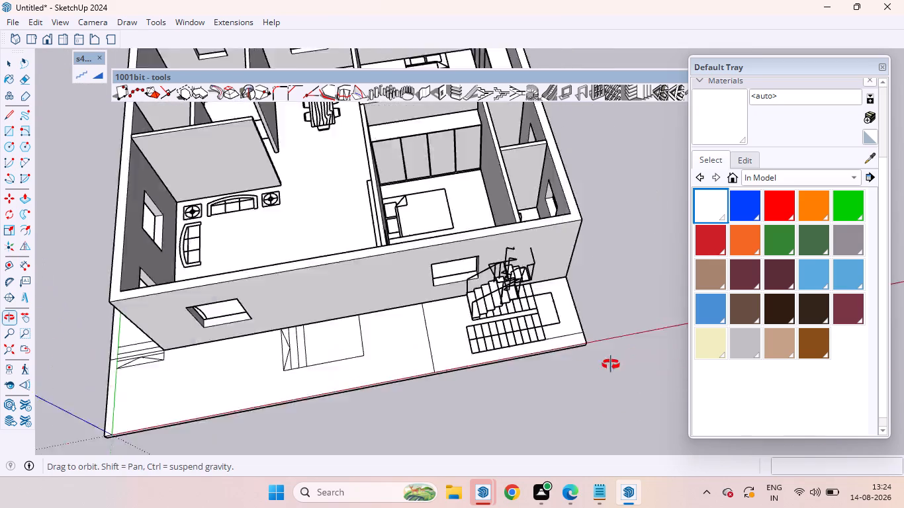
pyautogui.moveTo(611, 364); pyautogui.dragTo(697, 276, button='middle')
pyautogui.scroll(7, 582, 247)
pyautogui.scroll(5, 495, 234)
pyautogui.scroll(1, 586, 250)
pyautogui.moveTo(586, 251); pyautogui.dragTo(496, 214, button='middle')
pyautogui.scroll(-5, 521, 224)
pyautogui.scroll(5, 488, 274)
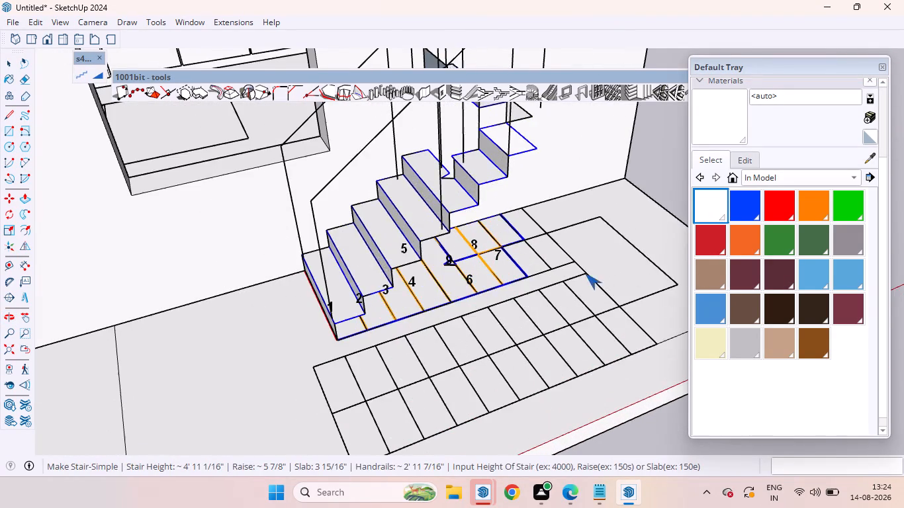
pyautogui.moveTo(582, 281); pyautogui.dragTo(437, 255, button='middle')
pyautogui.scroll(-9, 498, 242)
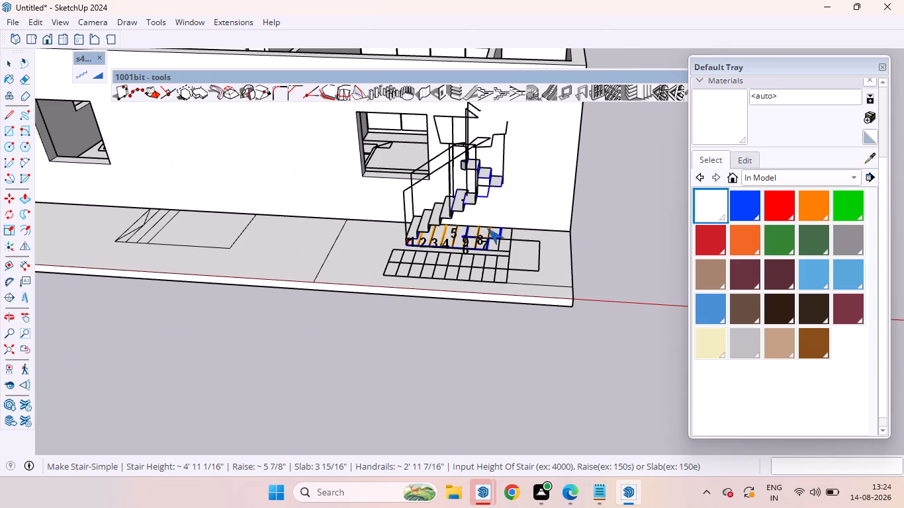
pyautogui.moveTo(479, 232); pyautogui.dragTo(610, 296, button='middle')
pyautogui.scroll(-5, 581, 278)
pyautogui.scroll(-2, 494, 247)
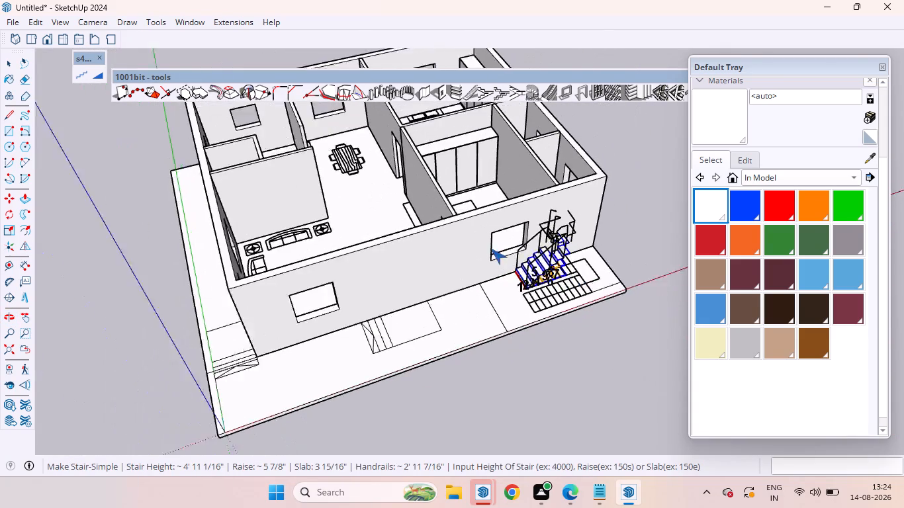
pyautogui.scroll(-3, 490, 248)
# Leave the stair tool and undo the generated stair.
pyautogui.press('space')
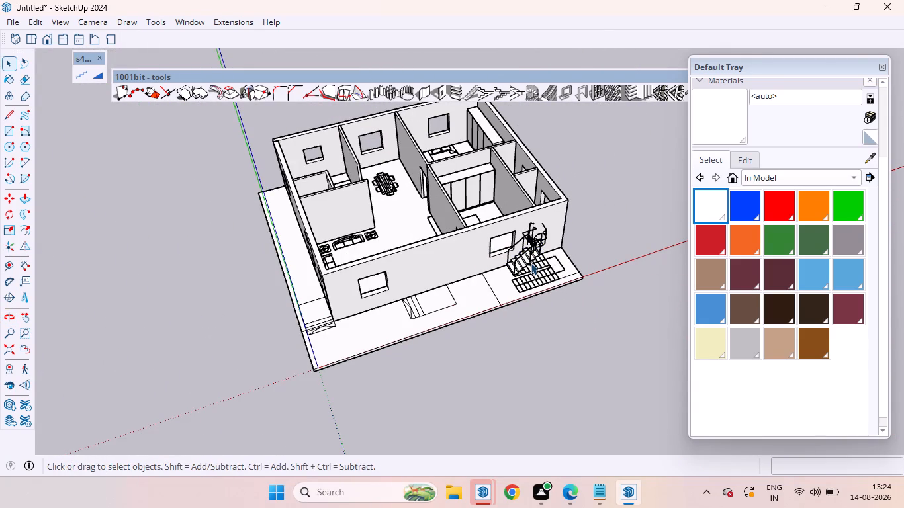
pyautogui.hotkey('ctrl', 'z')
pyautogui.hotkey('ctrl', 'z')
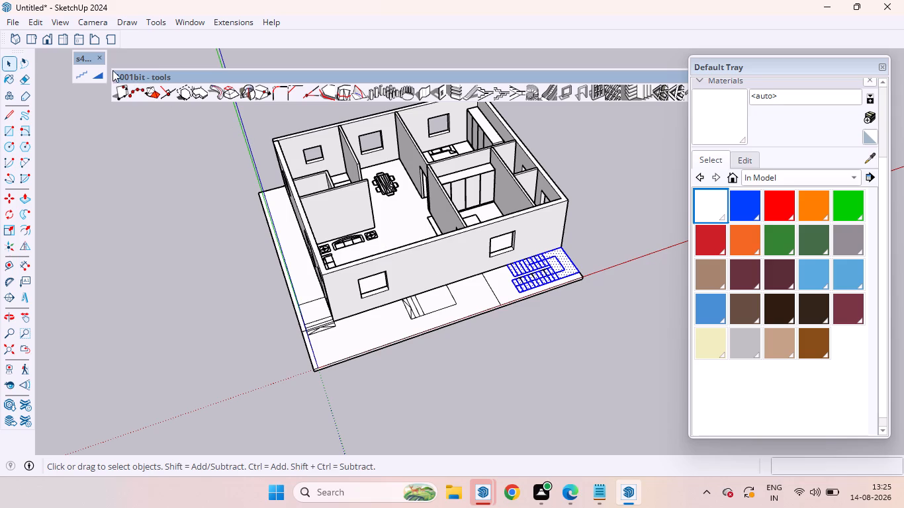
# Generate the stair again from the selected staircase drawing with Make Stair-Simple.
pyautogui.moveTo(83, 79); pyautogui.dragTo(89, 76)
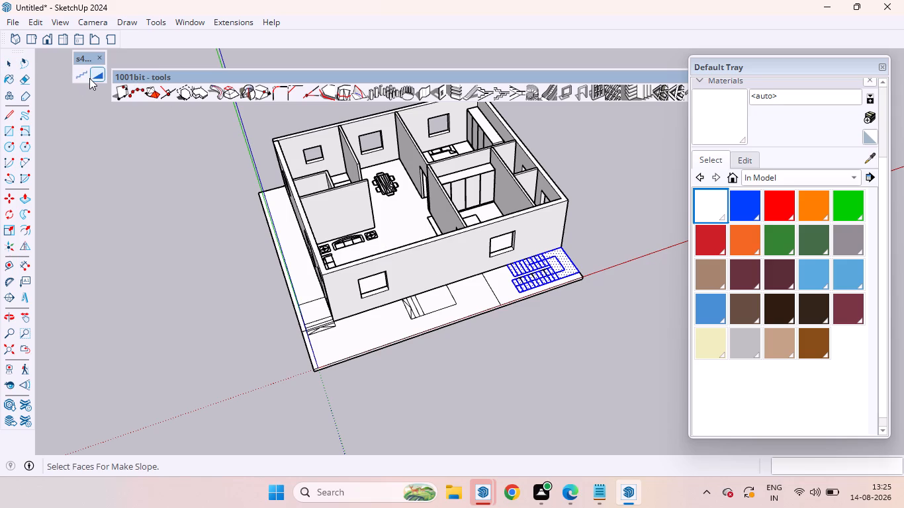
pyautogui.click(79, 73)
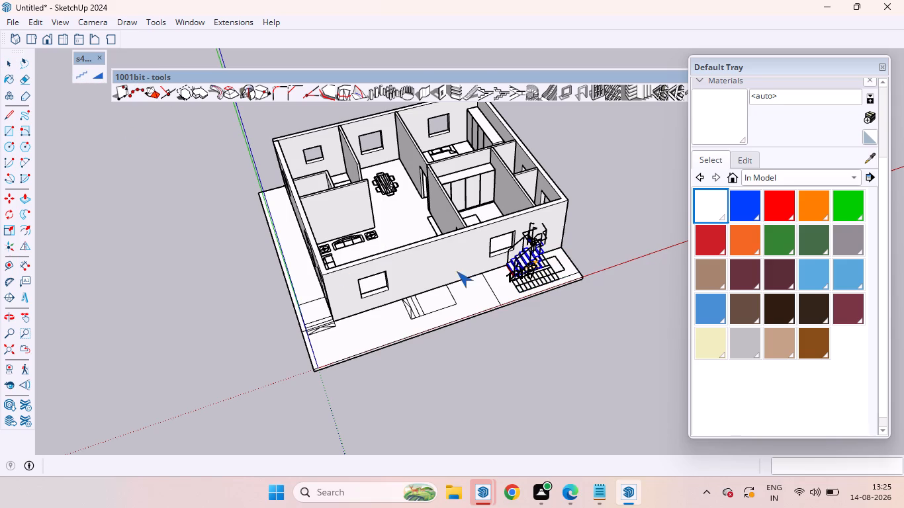
pyautogui.scroll(5, 490, 272)
pyautogui.scroll(1, 551, 296)
pyautogui.moveTo(551, 296); pyautogui.dragTo(597, 313, button='middle')
pyautogui.click(553, 282)
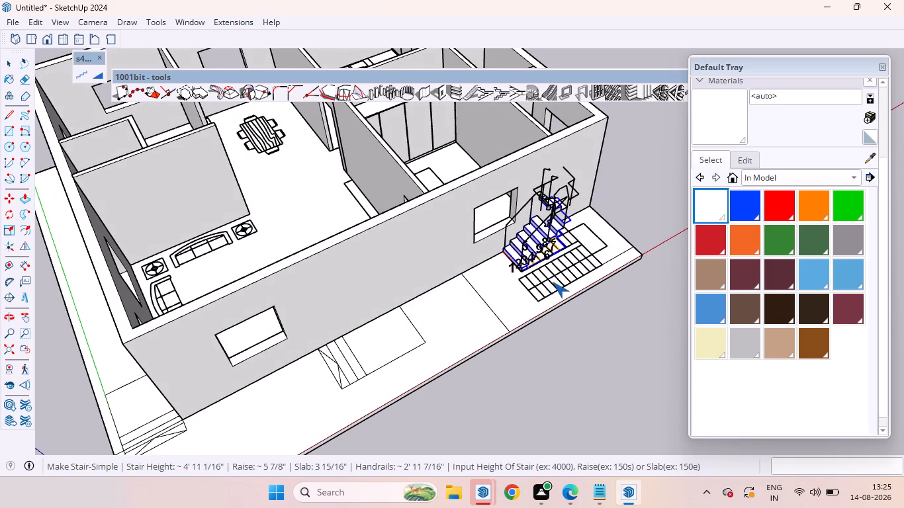
pyautogui.scroll(5, 554, 268)
pyautogui.scroll(1, 449, 276)
pyautogui.moveTo(482, 290); pyautogui.dragTo(471, 262, button='middle')
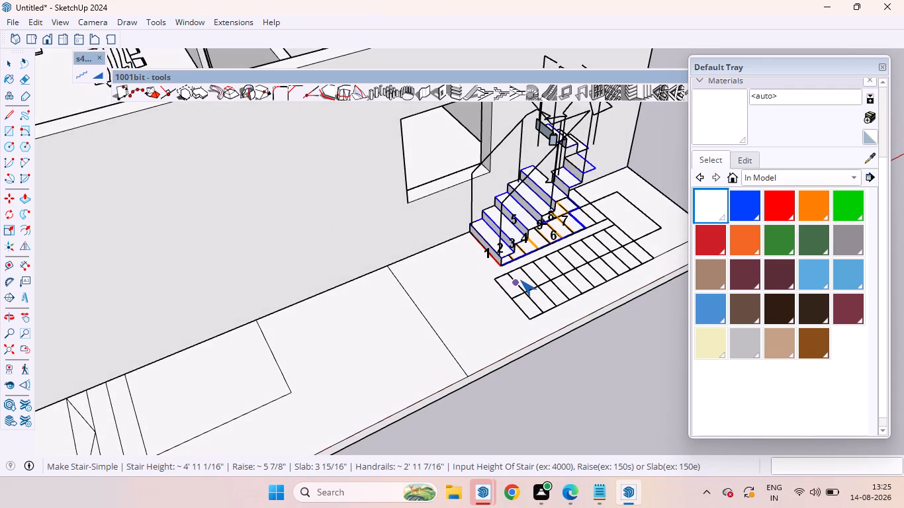
# Undo the regenerated stair and the edits before it, going back into the staircase group.
pyautogui.hotkey('ctrl', 'z')
pyautogui.scroll(-6, 478, 214)
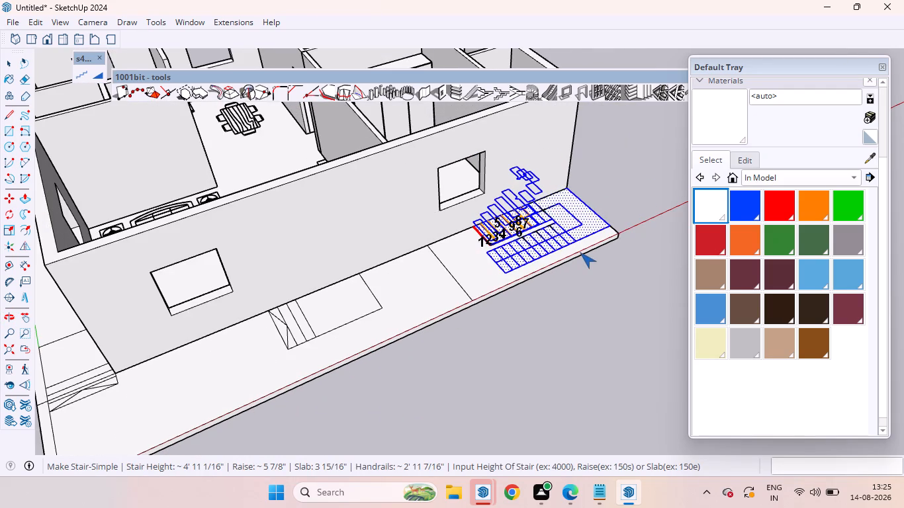
pyautogui.moveTo(514, 210); pyautogui.dragTo(655, 233, button='middle')
pyautogui.scroll(1, 655, 233)
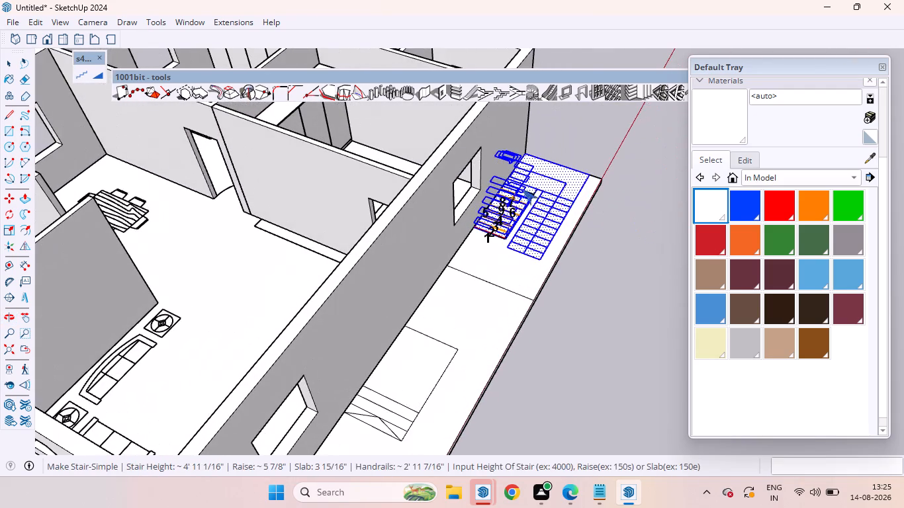
pyautogui.moveTo(546, 202); pyautogui.dragTo(661, 234, button='middle')
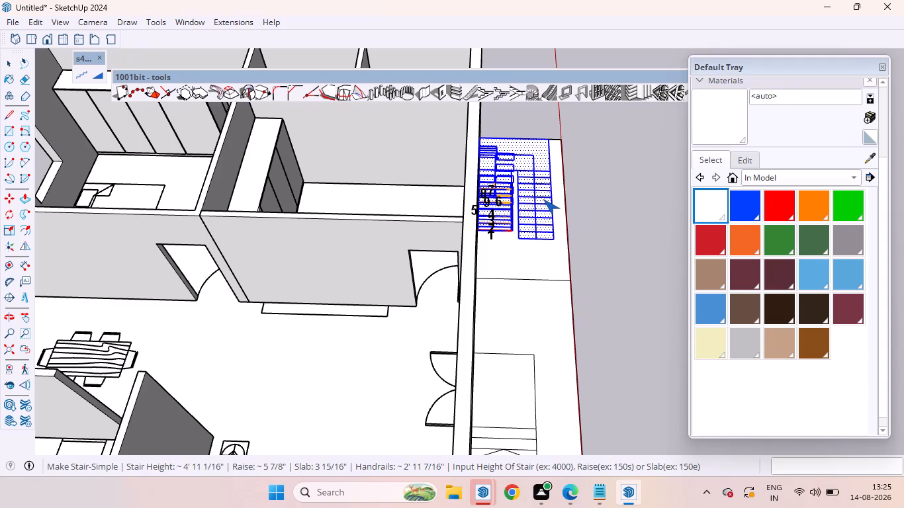
pyautogui.hotkey('ctrl', 'z')
pyautogui.hotkey('ctrl', 'z')
pyautogui.hotkey('ctrl', 'z')
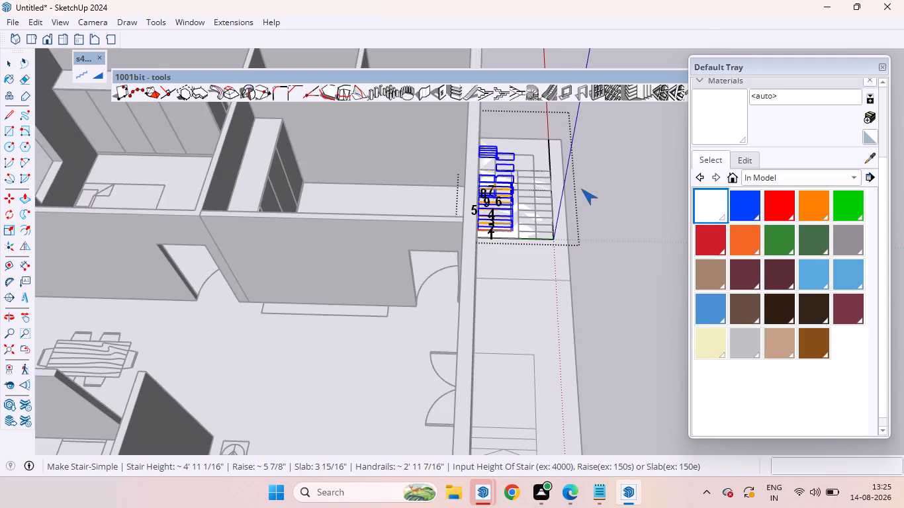
# Leave the stair tool and delete the remaining generated stair group from the front floor.
pyautogui.press('space')
pyautogui.click(605, 201)
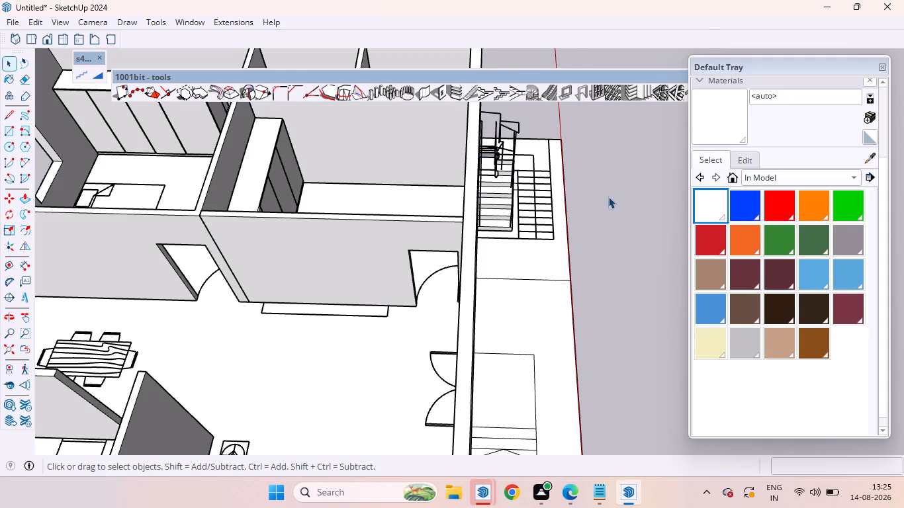
pyautogui.moveTo(525, 201); pyautogui.dragTo(306, 103, button='middle')
pyautogui.moveTo(518, 196); pyautogui.dragTo(525, 210)
pyautogui.click(527, 208)
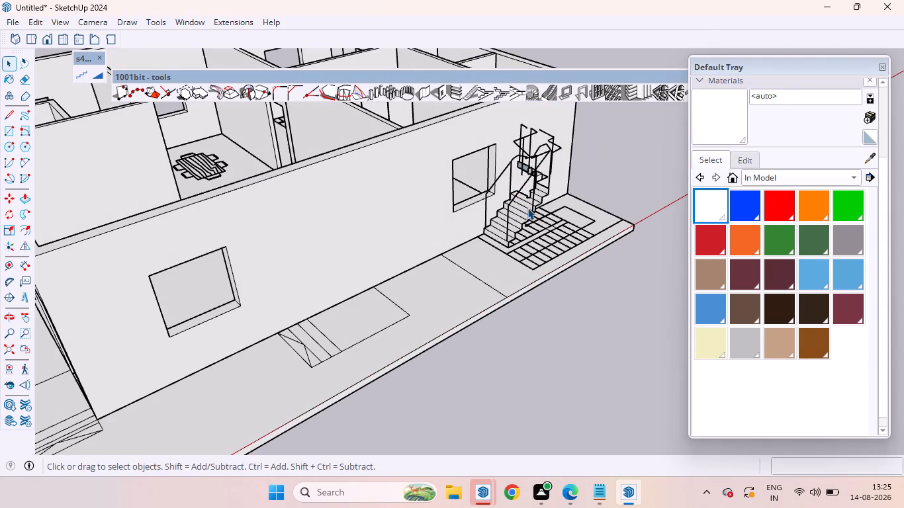
pyautogui.scroll(-5, 461, 212)
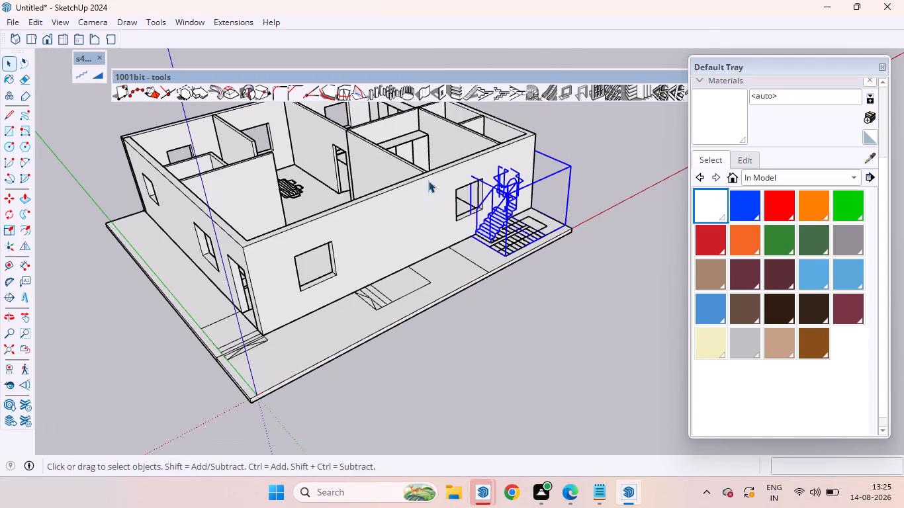
pyautogui.moveTo(428, 180); pyautogui.dragTo(568, 303, button='middle')
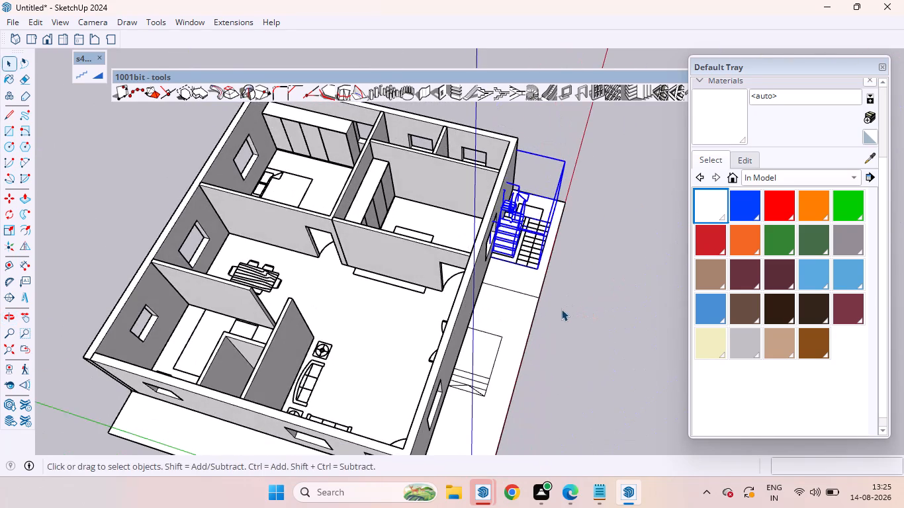
pyautogui.press('Delete')
# Delete the boundary line across the starting end of the two flights in the flat staircase drawing.
pyautogui.scroll(6, 521, 209)
pyautogui.moveTo(588, 265); pyautogui.dragTo(505, 238, button='middle')
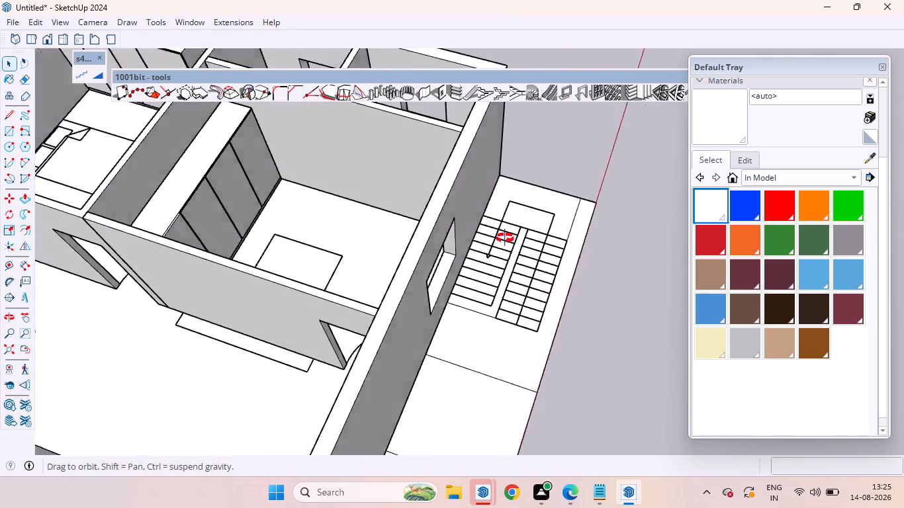
pyautogui.moveTo(505, 238); pyautogui.dragTo(377, 93, button='middle')
pyautogui.scroll(5, 527, 238)
pyautogui.moveTo(543, 241); pyautogui.dragTo(499, 300, button='middle')
pyautogui.scroll(-6, 505, 268)
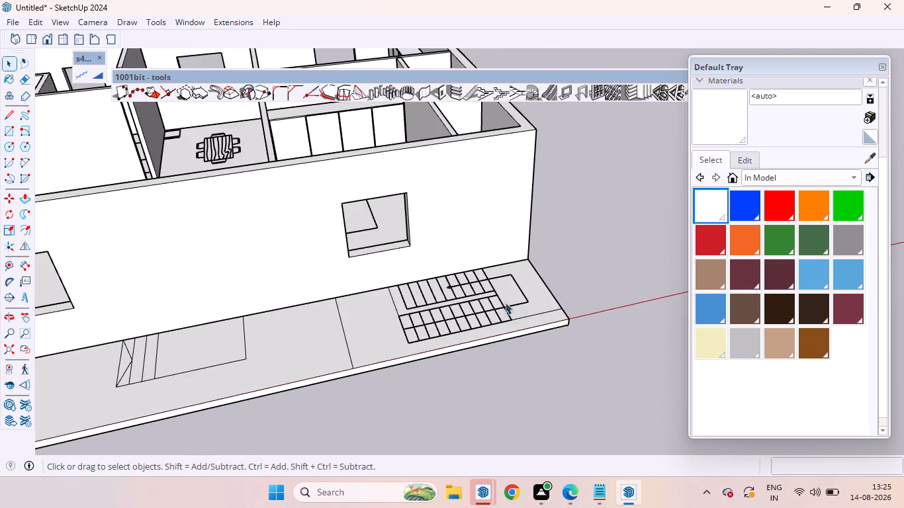
pyautogui.scroll(6, 476, 308)
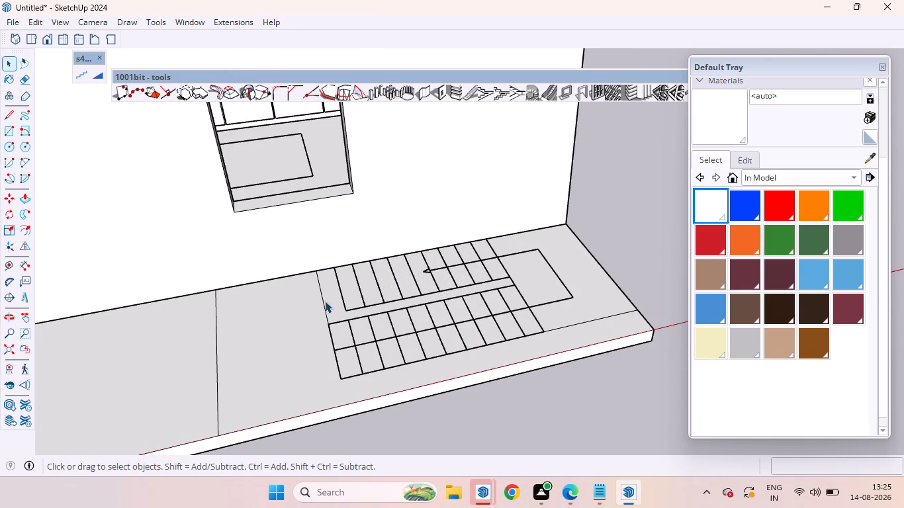
pyautogui.click(322, 306)
pyautogui.press('Delete')
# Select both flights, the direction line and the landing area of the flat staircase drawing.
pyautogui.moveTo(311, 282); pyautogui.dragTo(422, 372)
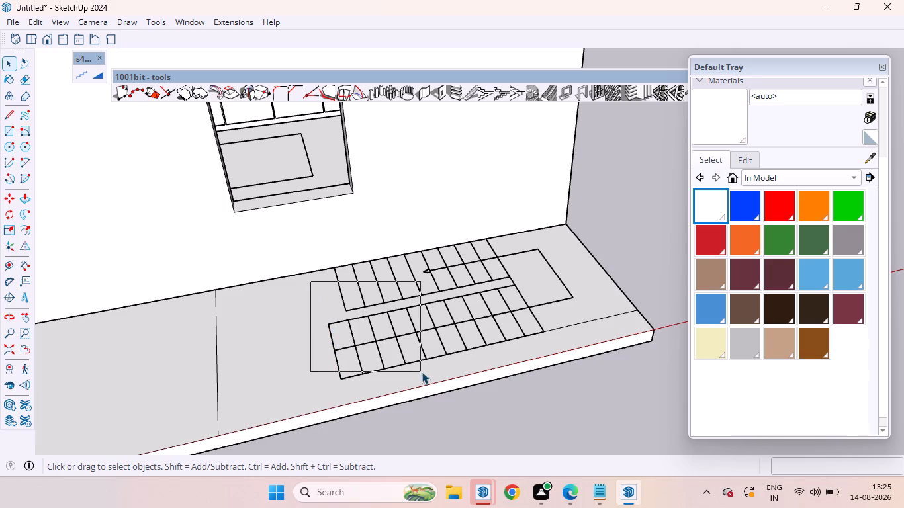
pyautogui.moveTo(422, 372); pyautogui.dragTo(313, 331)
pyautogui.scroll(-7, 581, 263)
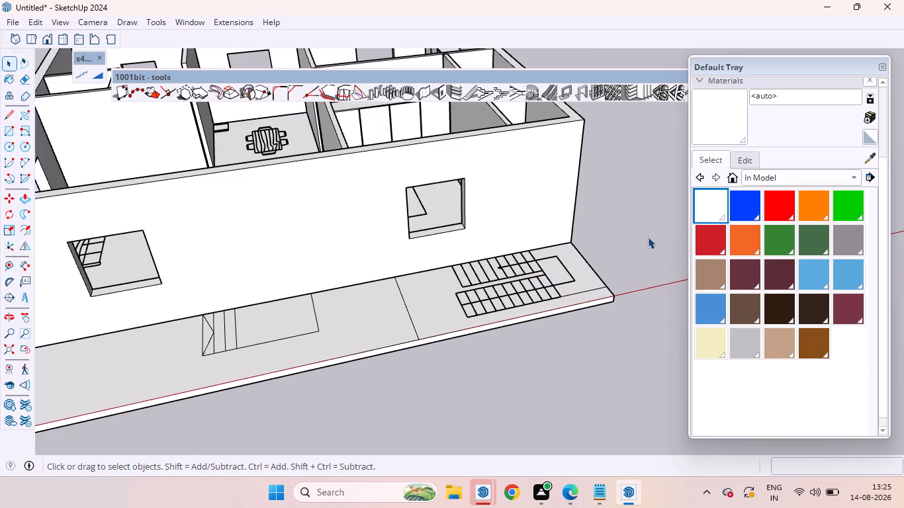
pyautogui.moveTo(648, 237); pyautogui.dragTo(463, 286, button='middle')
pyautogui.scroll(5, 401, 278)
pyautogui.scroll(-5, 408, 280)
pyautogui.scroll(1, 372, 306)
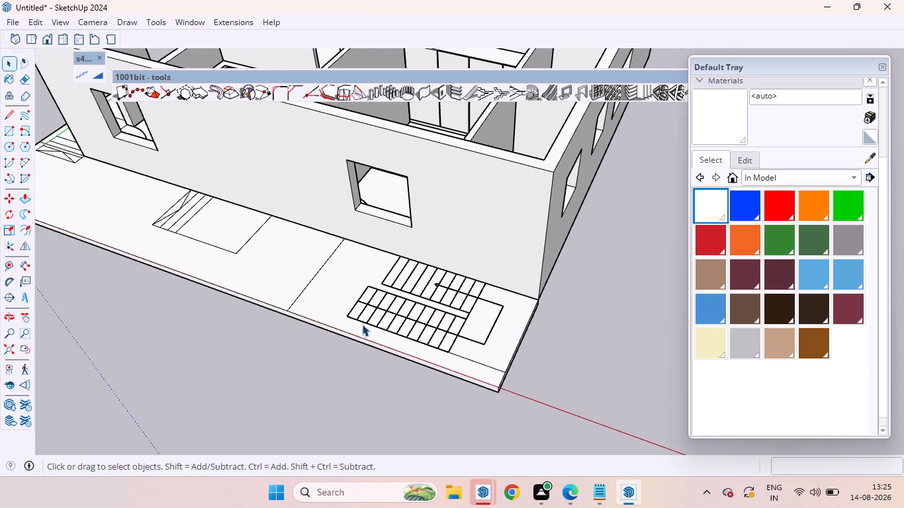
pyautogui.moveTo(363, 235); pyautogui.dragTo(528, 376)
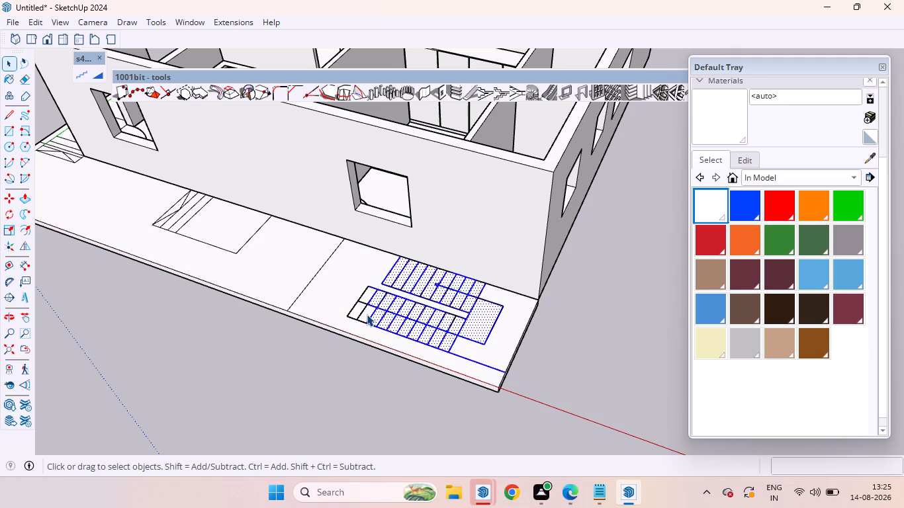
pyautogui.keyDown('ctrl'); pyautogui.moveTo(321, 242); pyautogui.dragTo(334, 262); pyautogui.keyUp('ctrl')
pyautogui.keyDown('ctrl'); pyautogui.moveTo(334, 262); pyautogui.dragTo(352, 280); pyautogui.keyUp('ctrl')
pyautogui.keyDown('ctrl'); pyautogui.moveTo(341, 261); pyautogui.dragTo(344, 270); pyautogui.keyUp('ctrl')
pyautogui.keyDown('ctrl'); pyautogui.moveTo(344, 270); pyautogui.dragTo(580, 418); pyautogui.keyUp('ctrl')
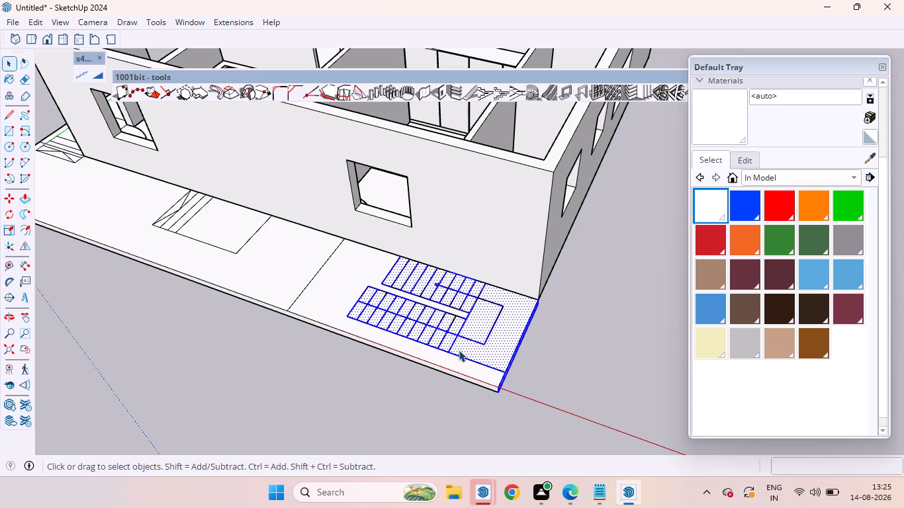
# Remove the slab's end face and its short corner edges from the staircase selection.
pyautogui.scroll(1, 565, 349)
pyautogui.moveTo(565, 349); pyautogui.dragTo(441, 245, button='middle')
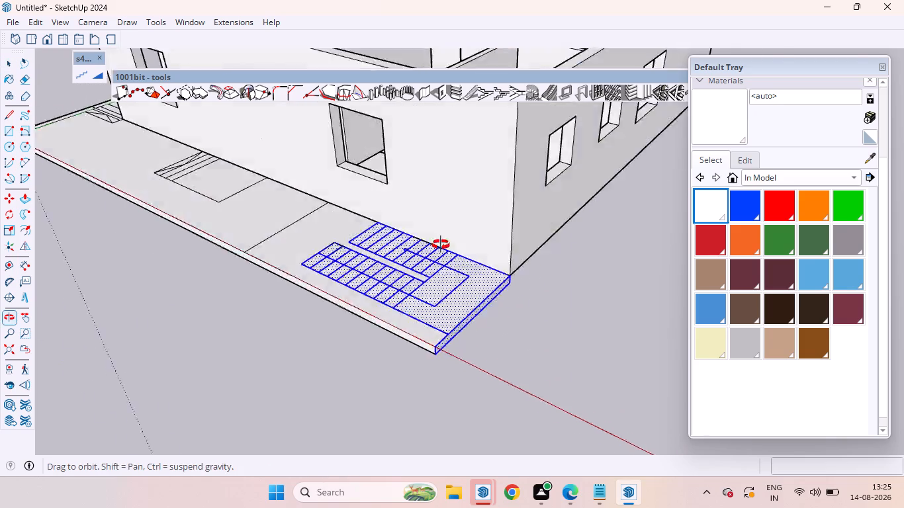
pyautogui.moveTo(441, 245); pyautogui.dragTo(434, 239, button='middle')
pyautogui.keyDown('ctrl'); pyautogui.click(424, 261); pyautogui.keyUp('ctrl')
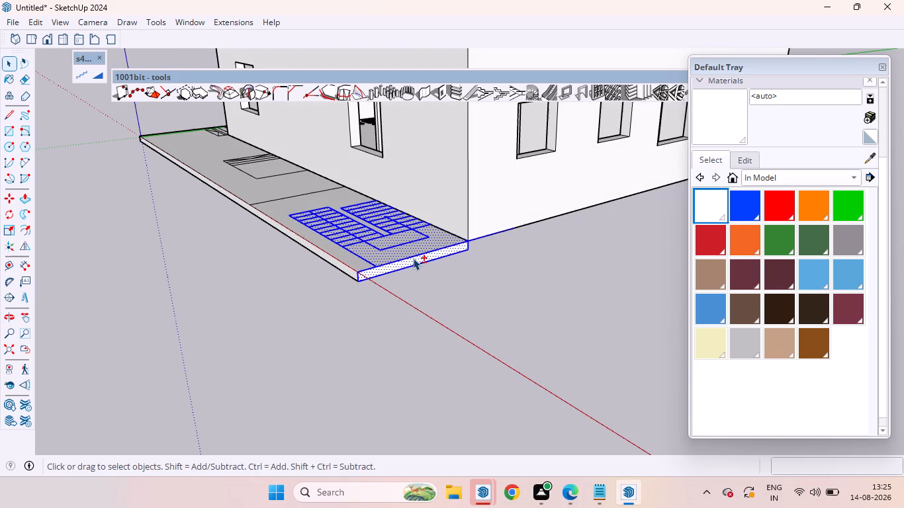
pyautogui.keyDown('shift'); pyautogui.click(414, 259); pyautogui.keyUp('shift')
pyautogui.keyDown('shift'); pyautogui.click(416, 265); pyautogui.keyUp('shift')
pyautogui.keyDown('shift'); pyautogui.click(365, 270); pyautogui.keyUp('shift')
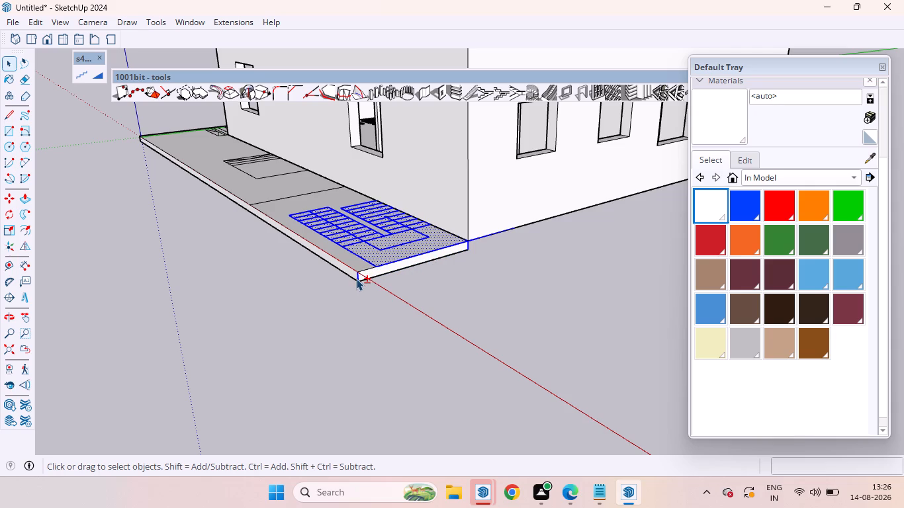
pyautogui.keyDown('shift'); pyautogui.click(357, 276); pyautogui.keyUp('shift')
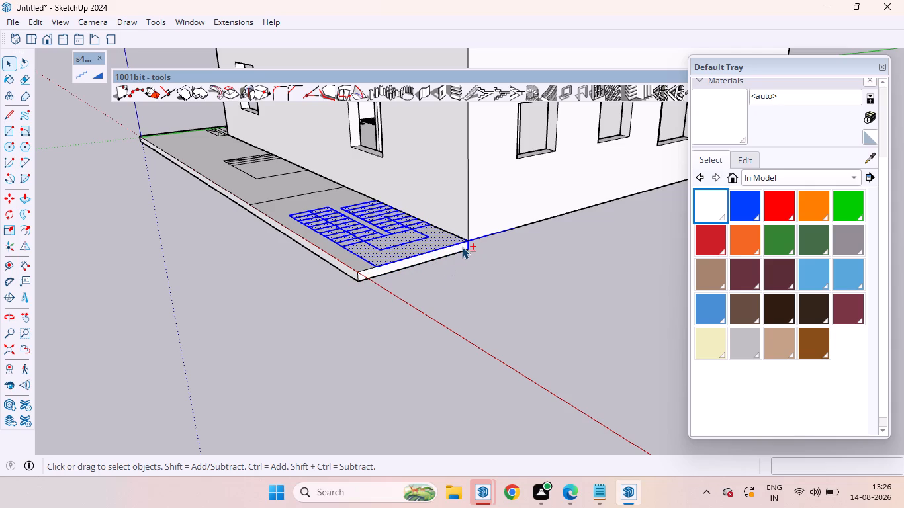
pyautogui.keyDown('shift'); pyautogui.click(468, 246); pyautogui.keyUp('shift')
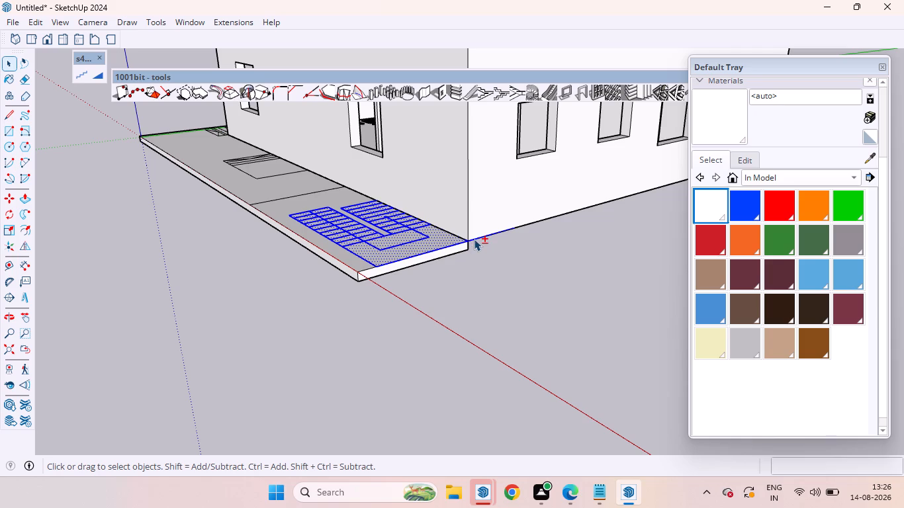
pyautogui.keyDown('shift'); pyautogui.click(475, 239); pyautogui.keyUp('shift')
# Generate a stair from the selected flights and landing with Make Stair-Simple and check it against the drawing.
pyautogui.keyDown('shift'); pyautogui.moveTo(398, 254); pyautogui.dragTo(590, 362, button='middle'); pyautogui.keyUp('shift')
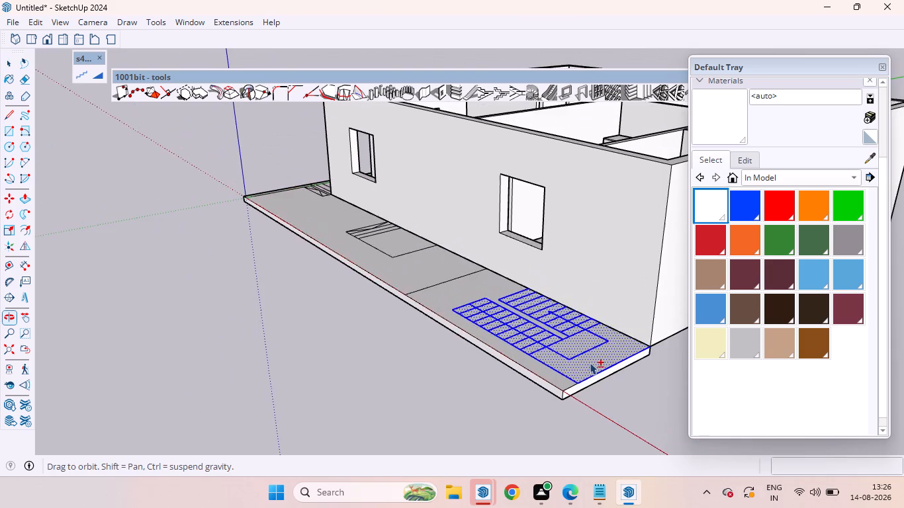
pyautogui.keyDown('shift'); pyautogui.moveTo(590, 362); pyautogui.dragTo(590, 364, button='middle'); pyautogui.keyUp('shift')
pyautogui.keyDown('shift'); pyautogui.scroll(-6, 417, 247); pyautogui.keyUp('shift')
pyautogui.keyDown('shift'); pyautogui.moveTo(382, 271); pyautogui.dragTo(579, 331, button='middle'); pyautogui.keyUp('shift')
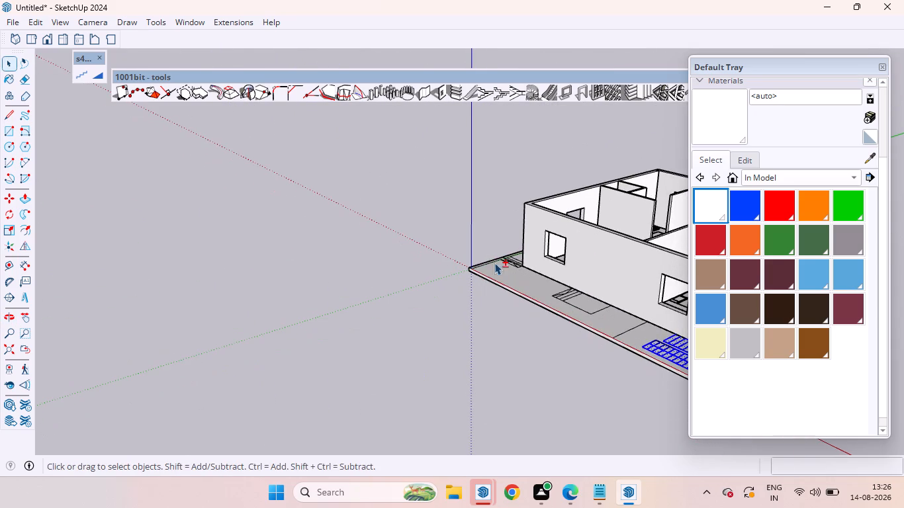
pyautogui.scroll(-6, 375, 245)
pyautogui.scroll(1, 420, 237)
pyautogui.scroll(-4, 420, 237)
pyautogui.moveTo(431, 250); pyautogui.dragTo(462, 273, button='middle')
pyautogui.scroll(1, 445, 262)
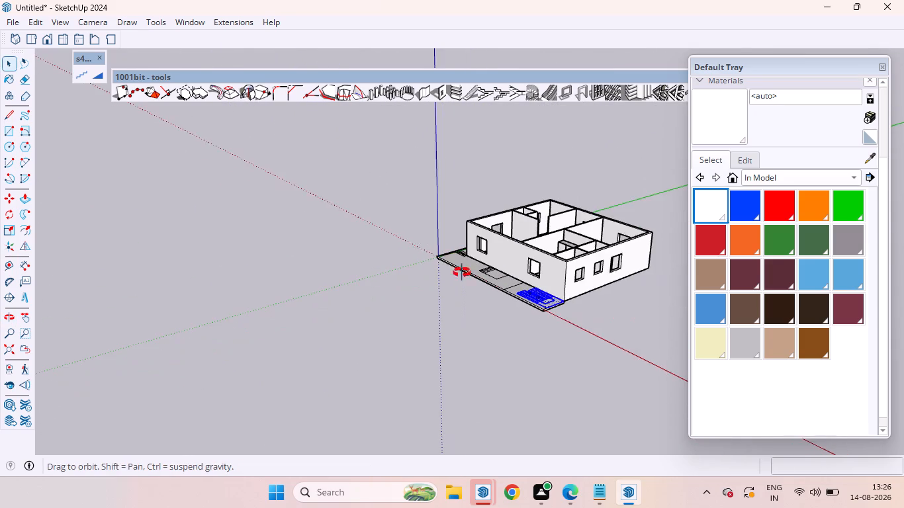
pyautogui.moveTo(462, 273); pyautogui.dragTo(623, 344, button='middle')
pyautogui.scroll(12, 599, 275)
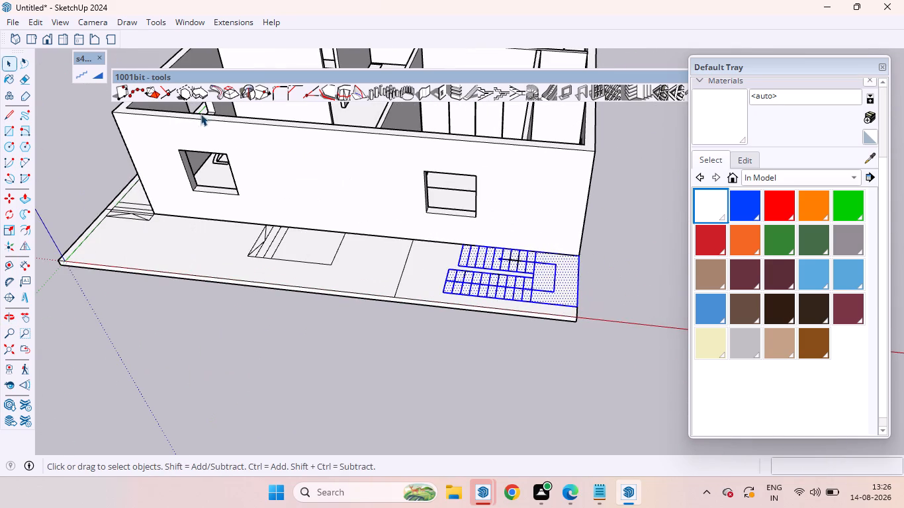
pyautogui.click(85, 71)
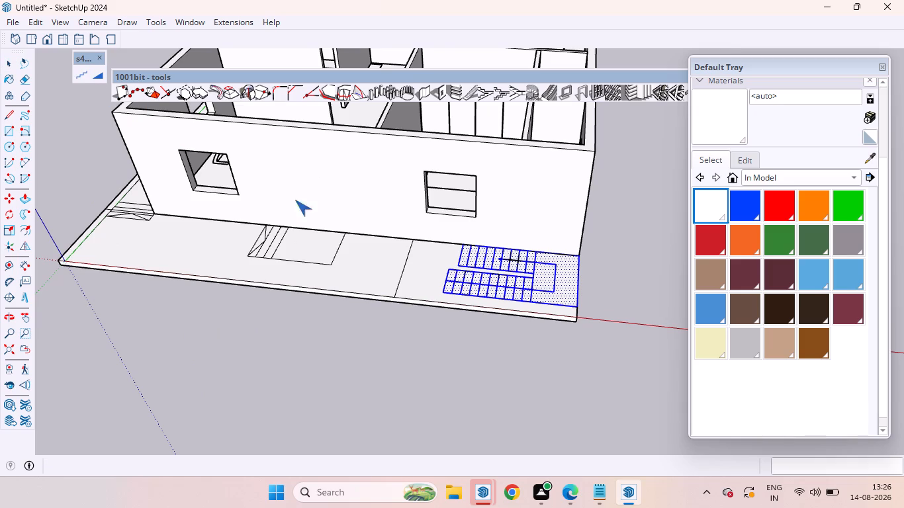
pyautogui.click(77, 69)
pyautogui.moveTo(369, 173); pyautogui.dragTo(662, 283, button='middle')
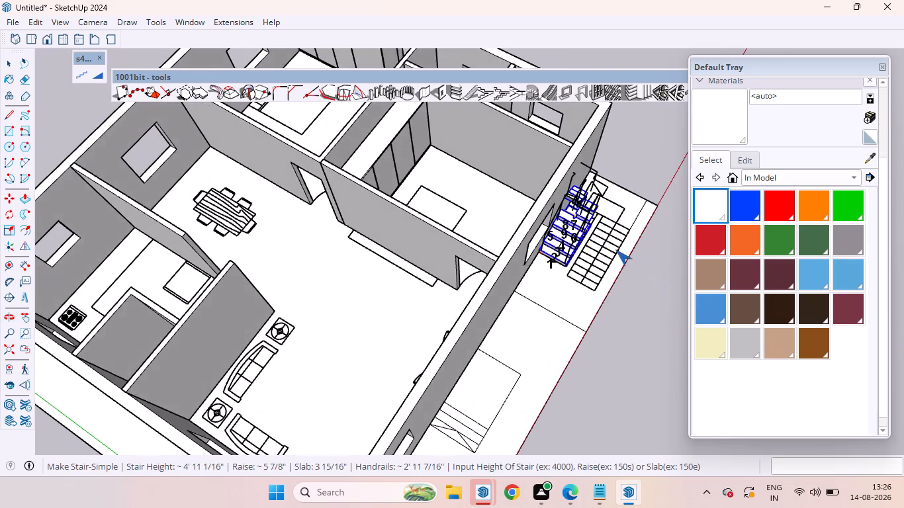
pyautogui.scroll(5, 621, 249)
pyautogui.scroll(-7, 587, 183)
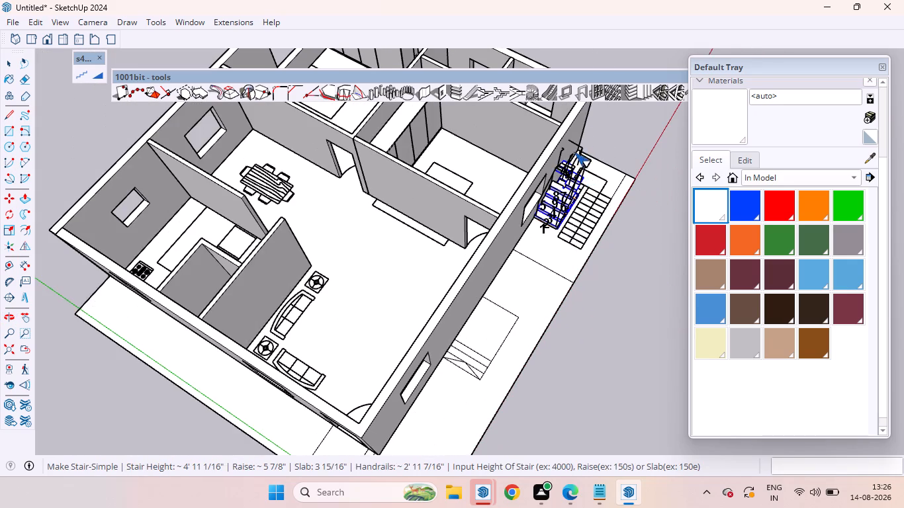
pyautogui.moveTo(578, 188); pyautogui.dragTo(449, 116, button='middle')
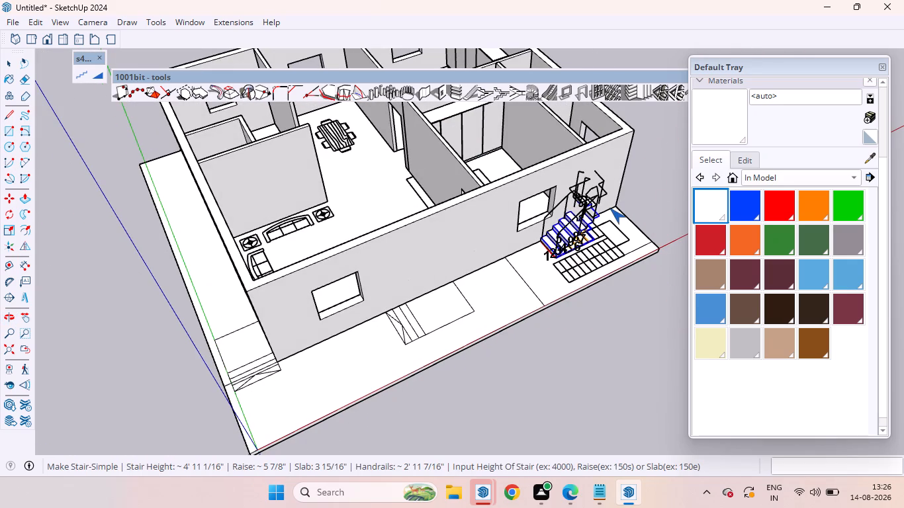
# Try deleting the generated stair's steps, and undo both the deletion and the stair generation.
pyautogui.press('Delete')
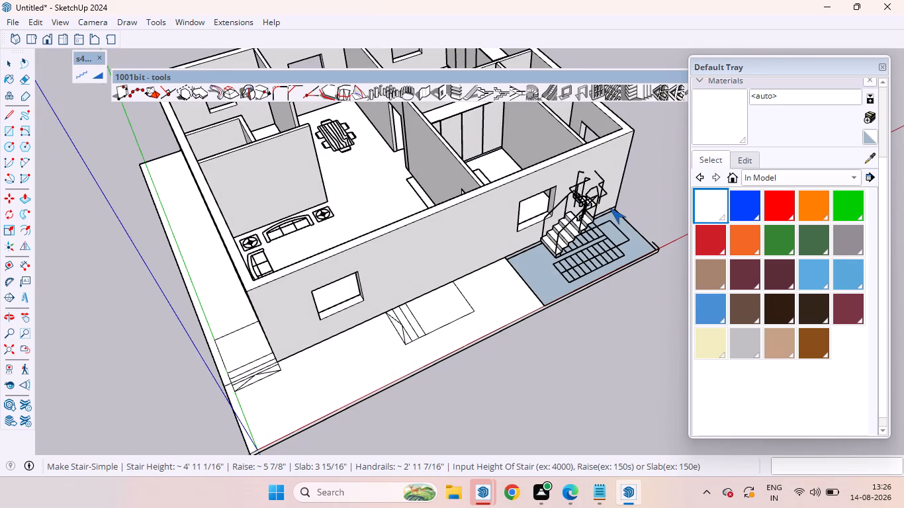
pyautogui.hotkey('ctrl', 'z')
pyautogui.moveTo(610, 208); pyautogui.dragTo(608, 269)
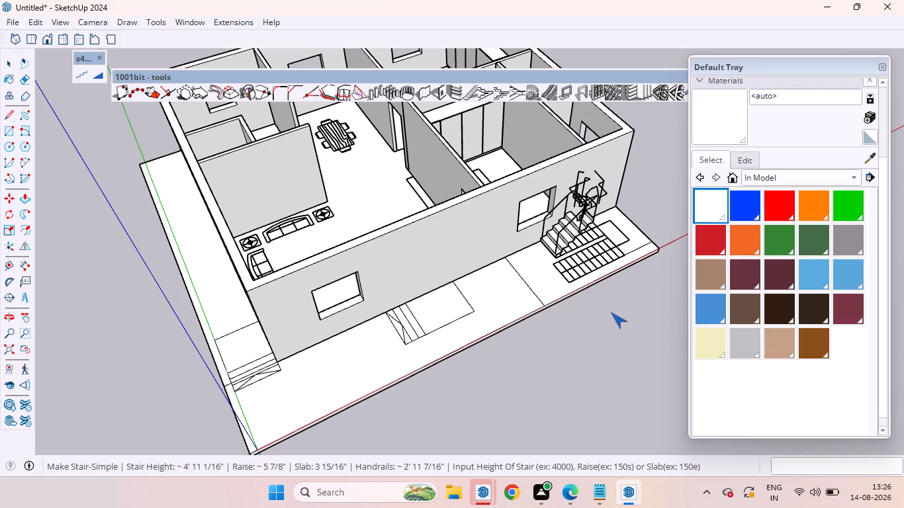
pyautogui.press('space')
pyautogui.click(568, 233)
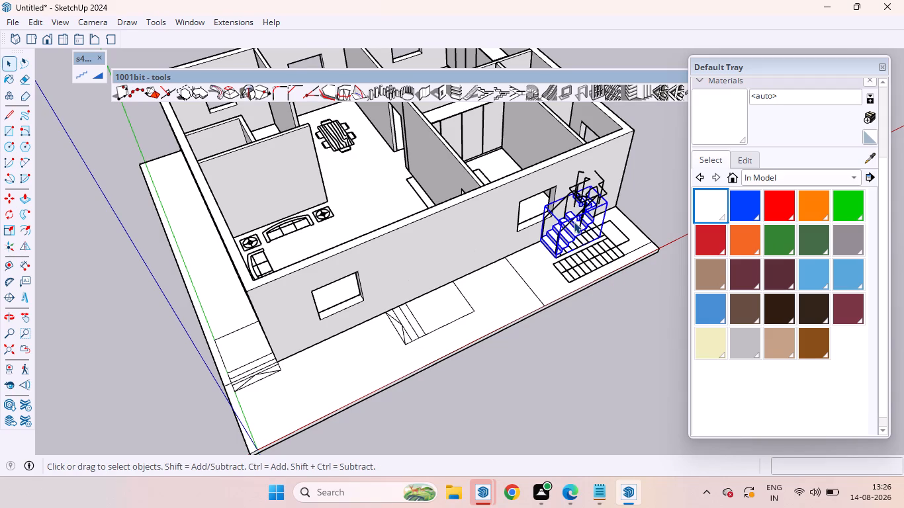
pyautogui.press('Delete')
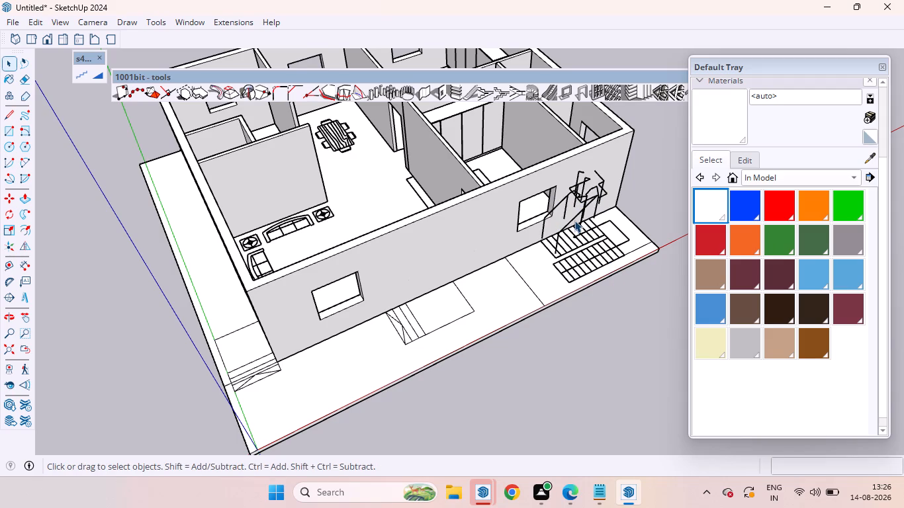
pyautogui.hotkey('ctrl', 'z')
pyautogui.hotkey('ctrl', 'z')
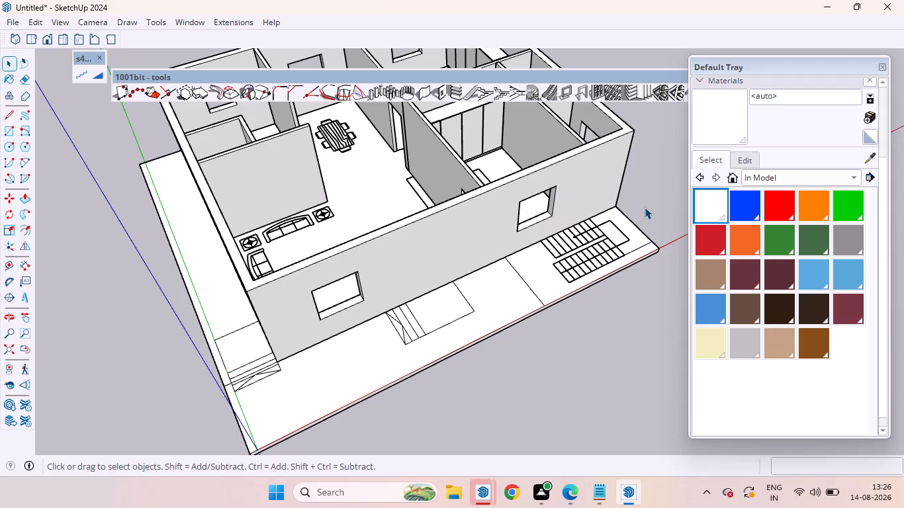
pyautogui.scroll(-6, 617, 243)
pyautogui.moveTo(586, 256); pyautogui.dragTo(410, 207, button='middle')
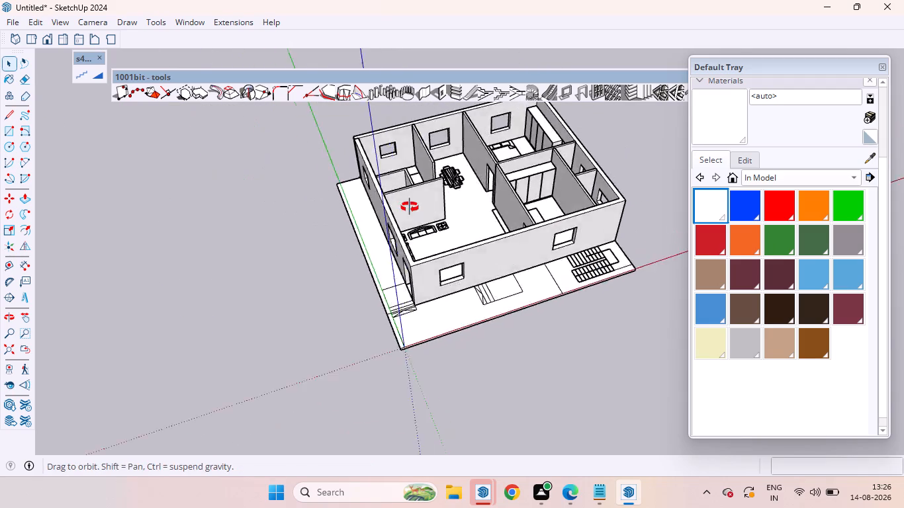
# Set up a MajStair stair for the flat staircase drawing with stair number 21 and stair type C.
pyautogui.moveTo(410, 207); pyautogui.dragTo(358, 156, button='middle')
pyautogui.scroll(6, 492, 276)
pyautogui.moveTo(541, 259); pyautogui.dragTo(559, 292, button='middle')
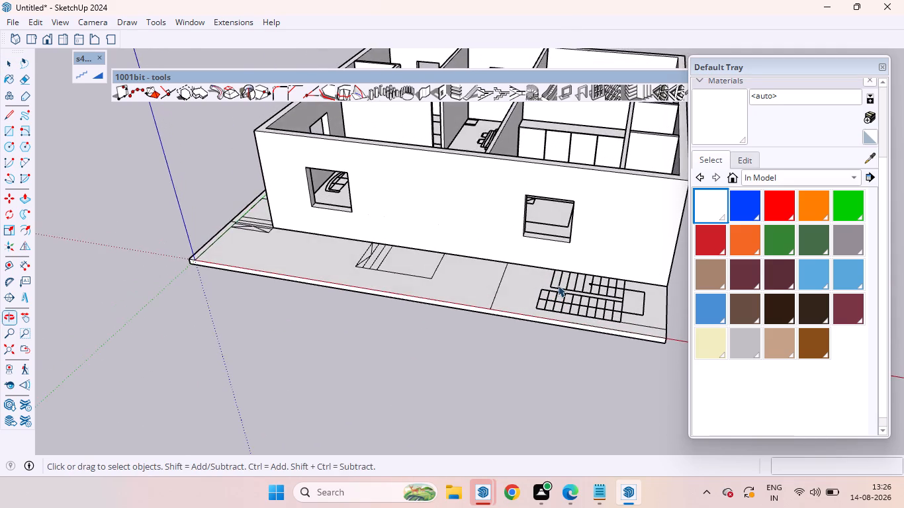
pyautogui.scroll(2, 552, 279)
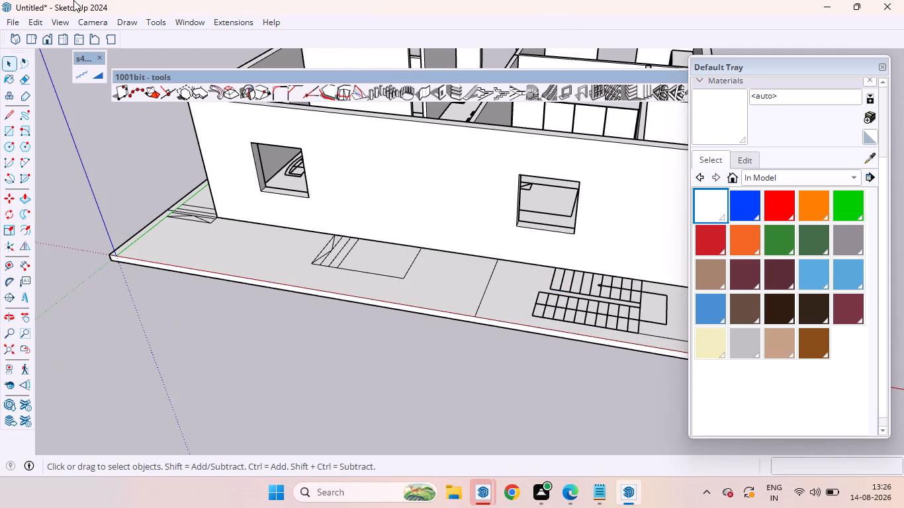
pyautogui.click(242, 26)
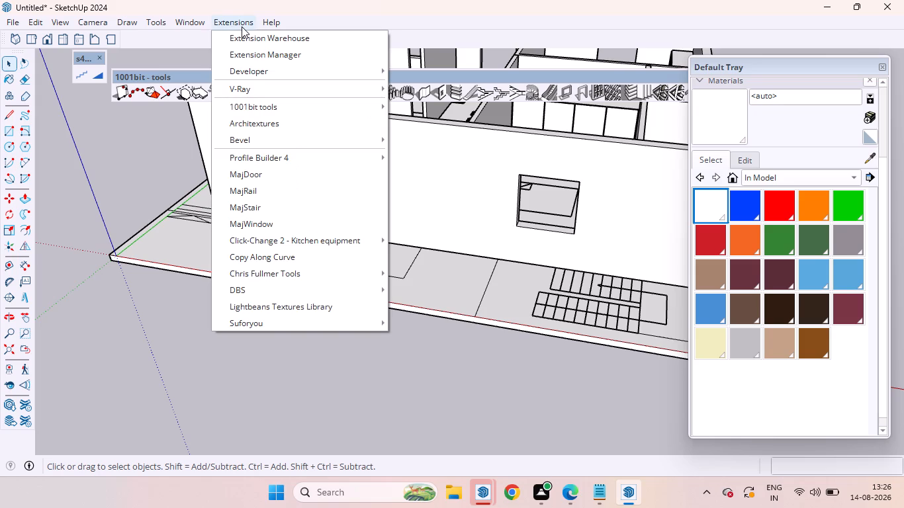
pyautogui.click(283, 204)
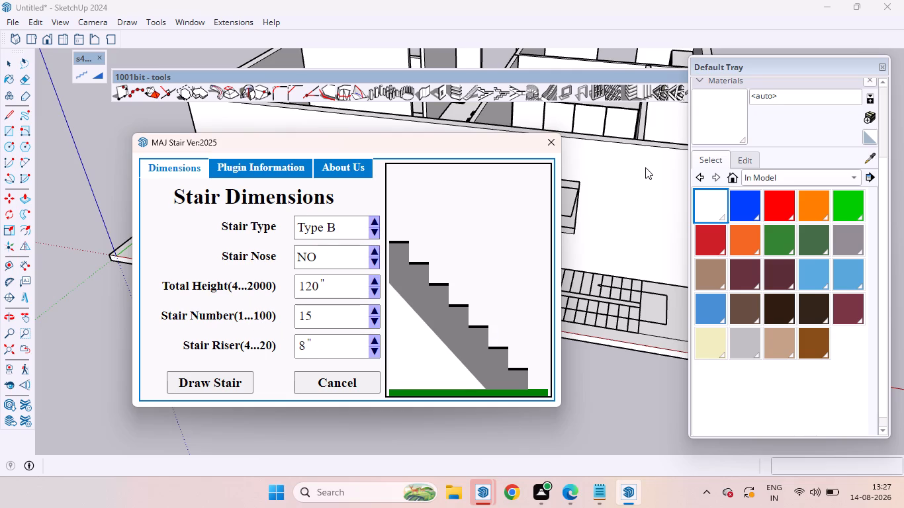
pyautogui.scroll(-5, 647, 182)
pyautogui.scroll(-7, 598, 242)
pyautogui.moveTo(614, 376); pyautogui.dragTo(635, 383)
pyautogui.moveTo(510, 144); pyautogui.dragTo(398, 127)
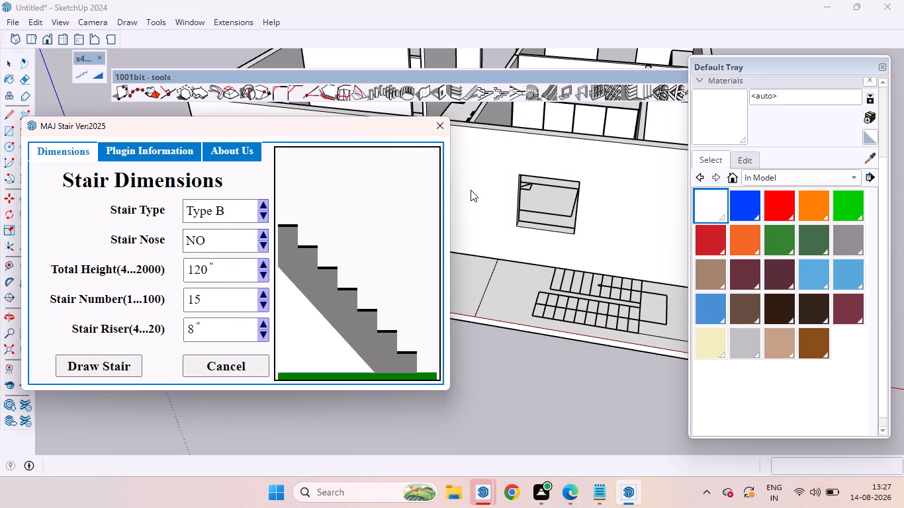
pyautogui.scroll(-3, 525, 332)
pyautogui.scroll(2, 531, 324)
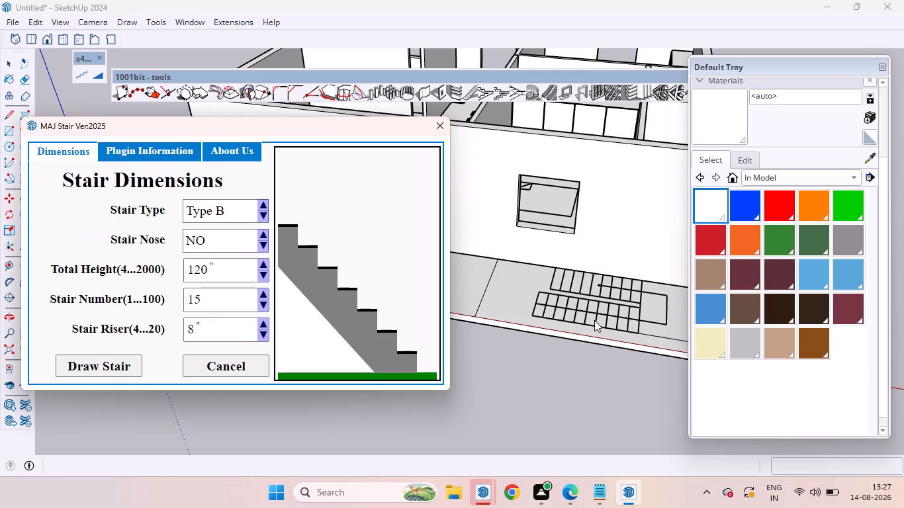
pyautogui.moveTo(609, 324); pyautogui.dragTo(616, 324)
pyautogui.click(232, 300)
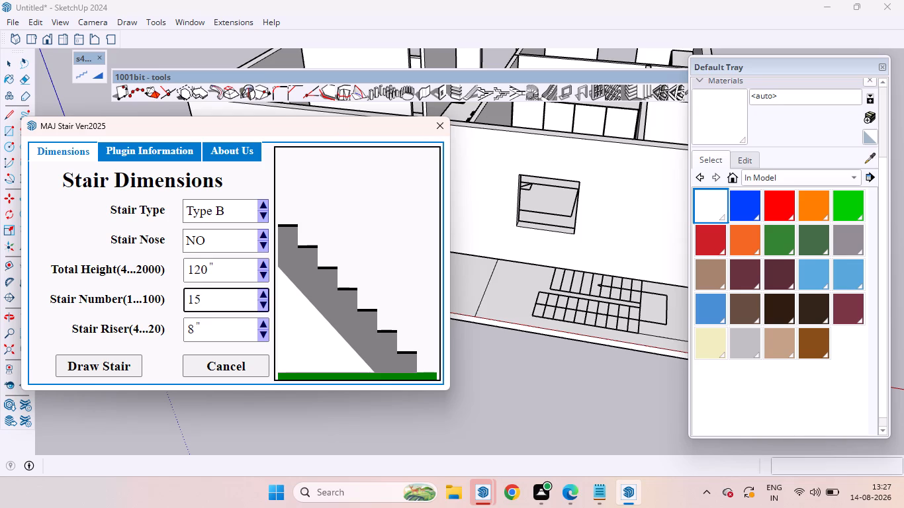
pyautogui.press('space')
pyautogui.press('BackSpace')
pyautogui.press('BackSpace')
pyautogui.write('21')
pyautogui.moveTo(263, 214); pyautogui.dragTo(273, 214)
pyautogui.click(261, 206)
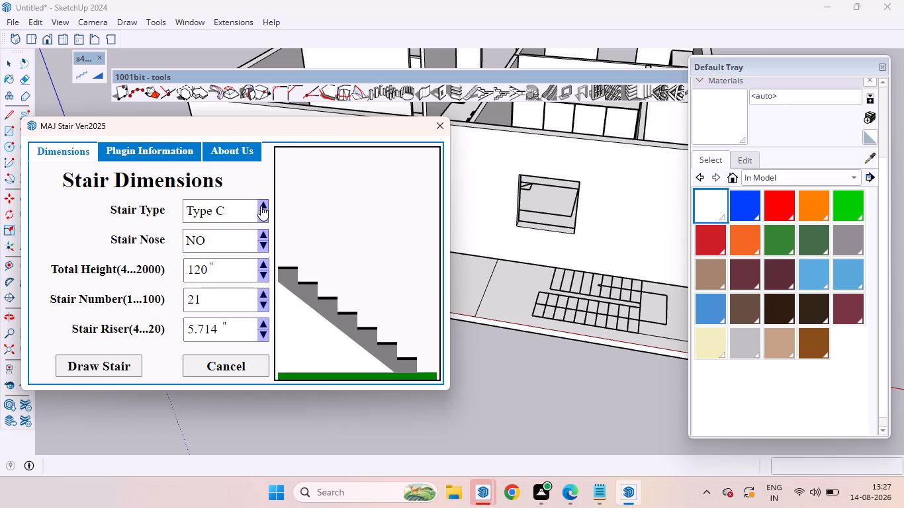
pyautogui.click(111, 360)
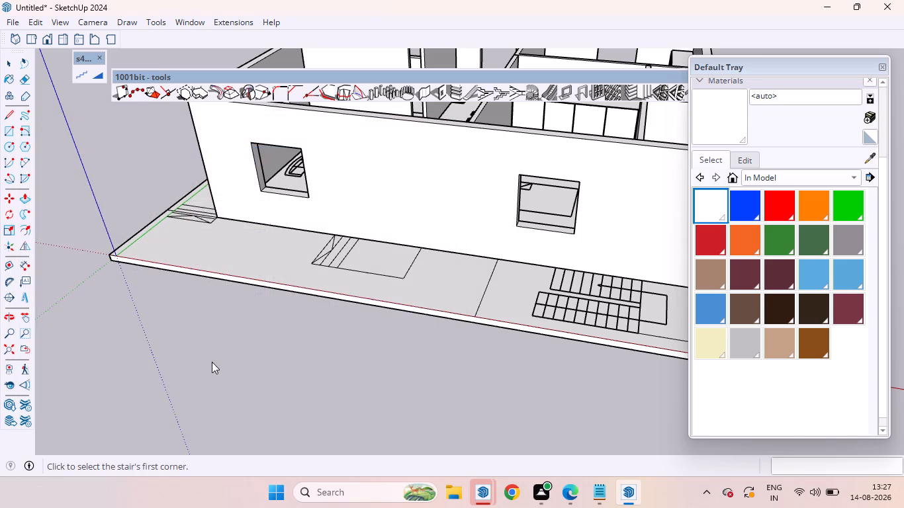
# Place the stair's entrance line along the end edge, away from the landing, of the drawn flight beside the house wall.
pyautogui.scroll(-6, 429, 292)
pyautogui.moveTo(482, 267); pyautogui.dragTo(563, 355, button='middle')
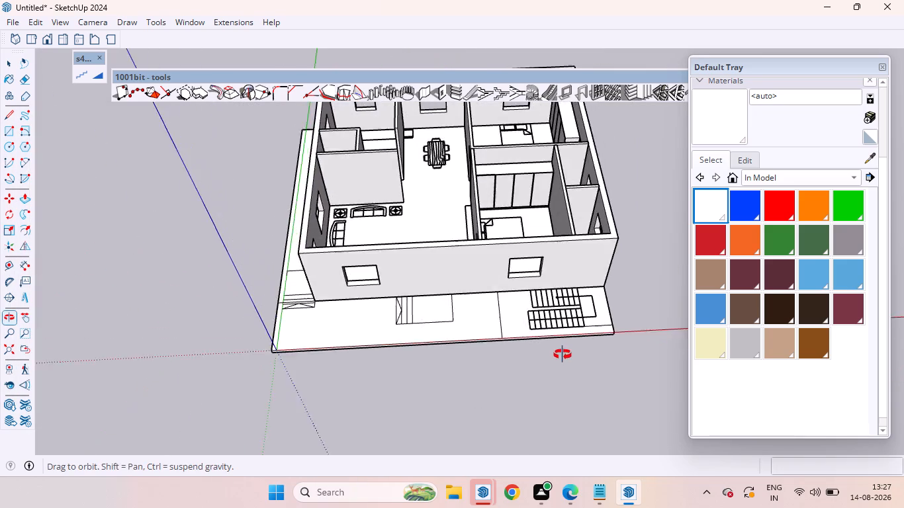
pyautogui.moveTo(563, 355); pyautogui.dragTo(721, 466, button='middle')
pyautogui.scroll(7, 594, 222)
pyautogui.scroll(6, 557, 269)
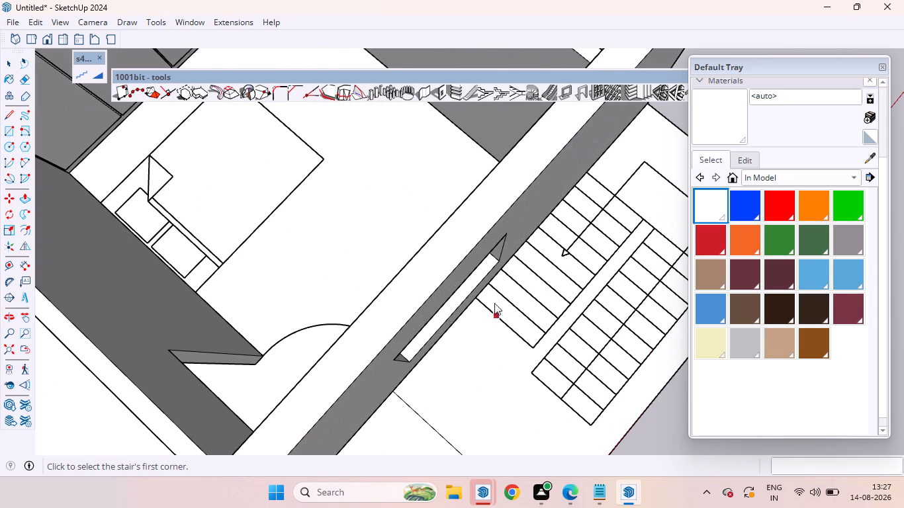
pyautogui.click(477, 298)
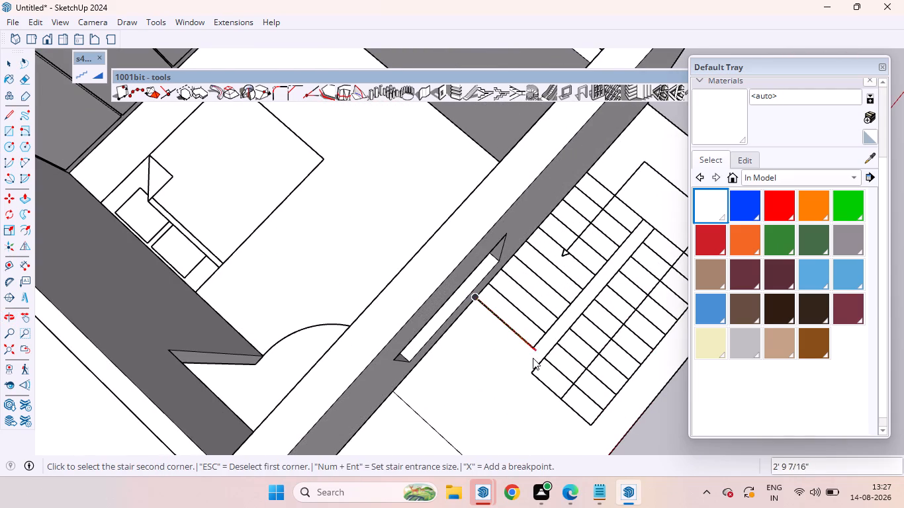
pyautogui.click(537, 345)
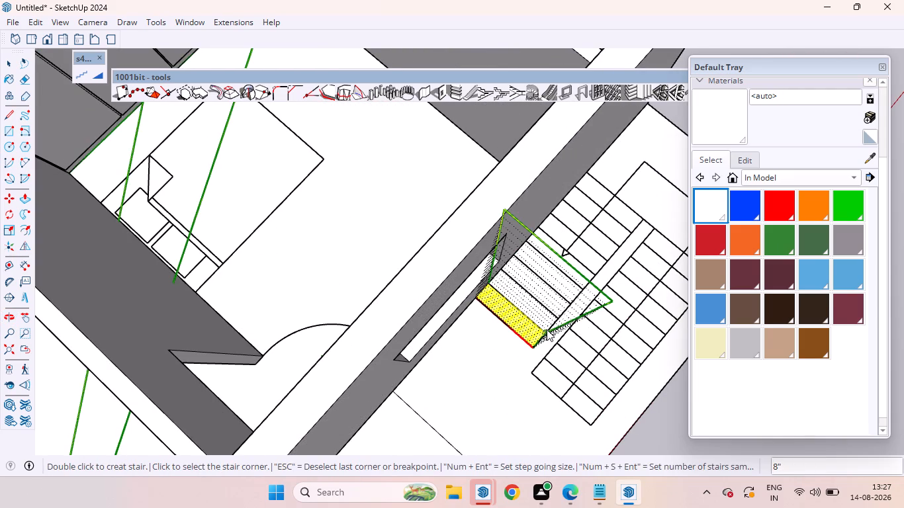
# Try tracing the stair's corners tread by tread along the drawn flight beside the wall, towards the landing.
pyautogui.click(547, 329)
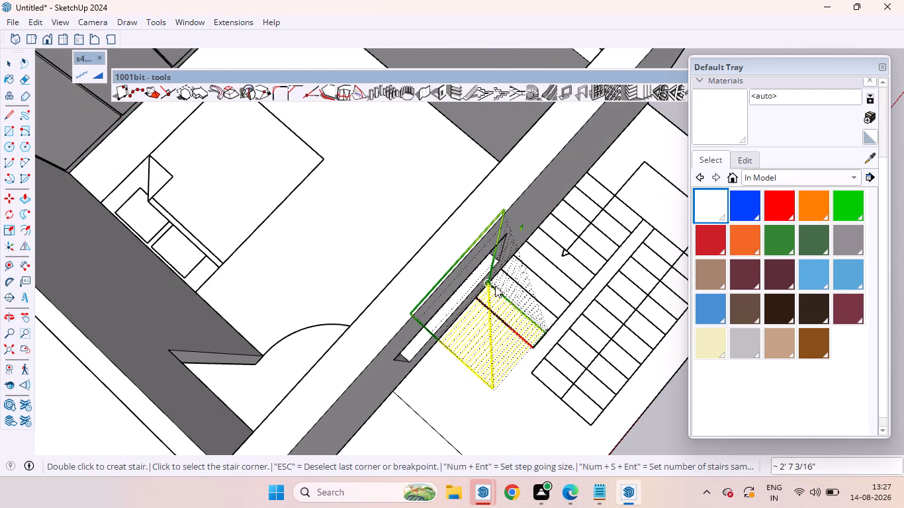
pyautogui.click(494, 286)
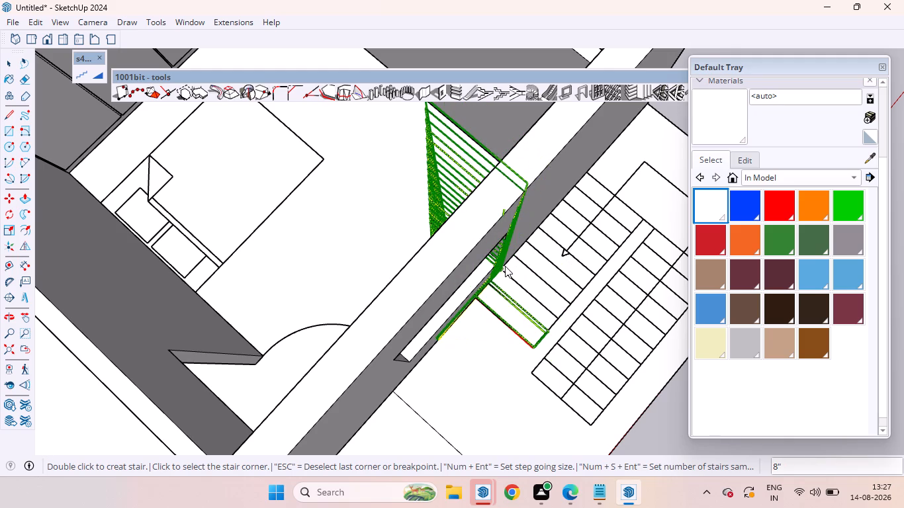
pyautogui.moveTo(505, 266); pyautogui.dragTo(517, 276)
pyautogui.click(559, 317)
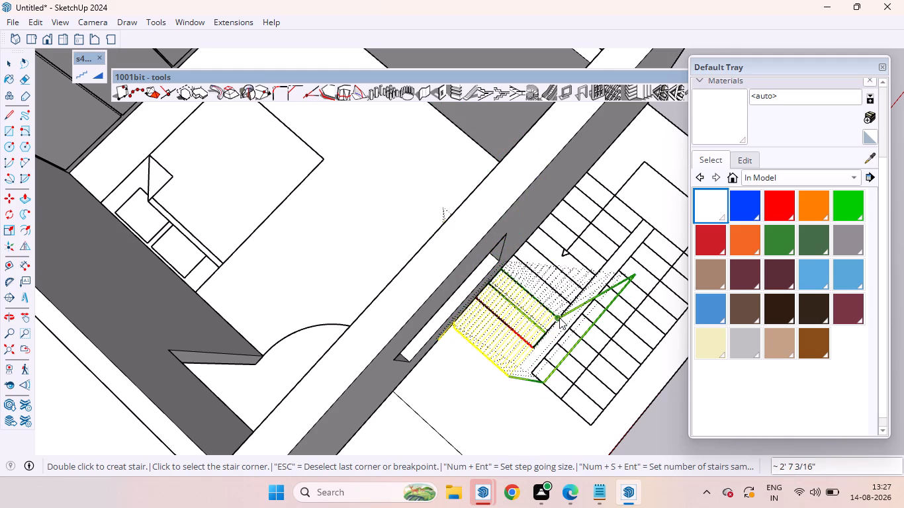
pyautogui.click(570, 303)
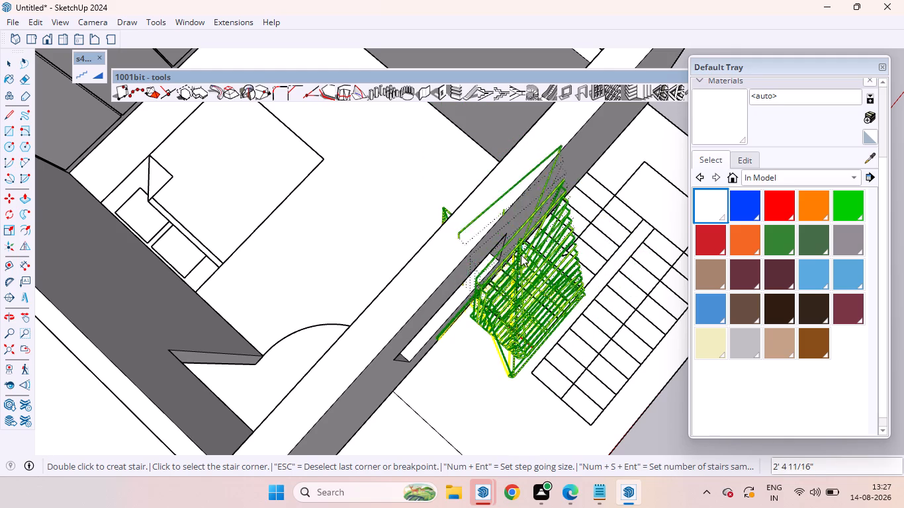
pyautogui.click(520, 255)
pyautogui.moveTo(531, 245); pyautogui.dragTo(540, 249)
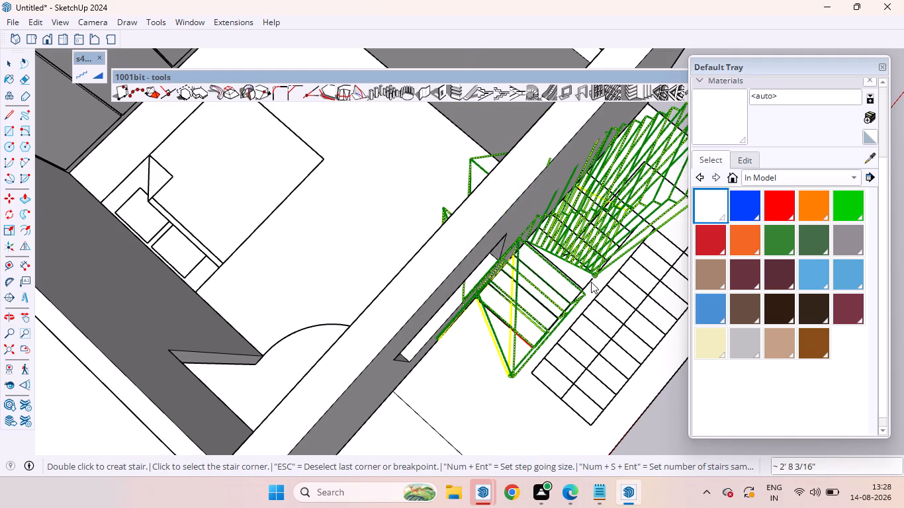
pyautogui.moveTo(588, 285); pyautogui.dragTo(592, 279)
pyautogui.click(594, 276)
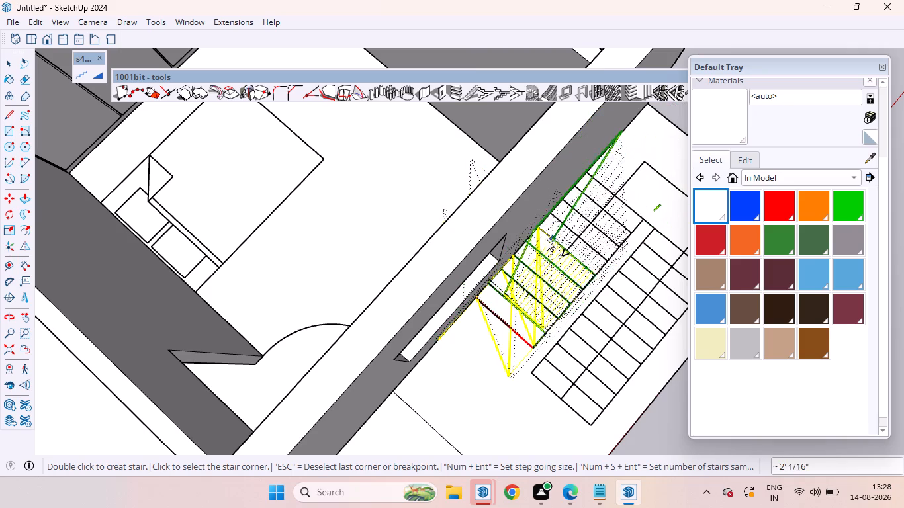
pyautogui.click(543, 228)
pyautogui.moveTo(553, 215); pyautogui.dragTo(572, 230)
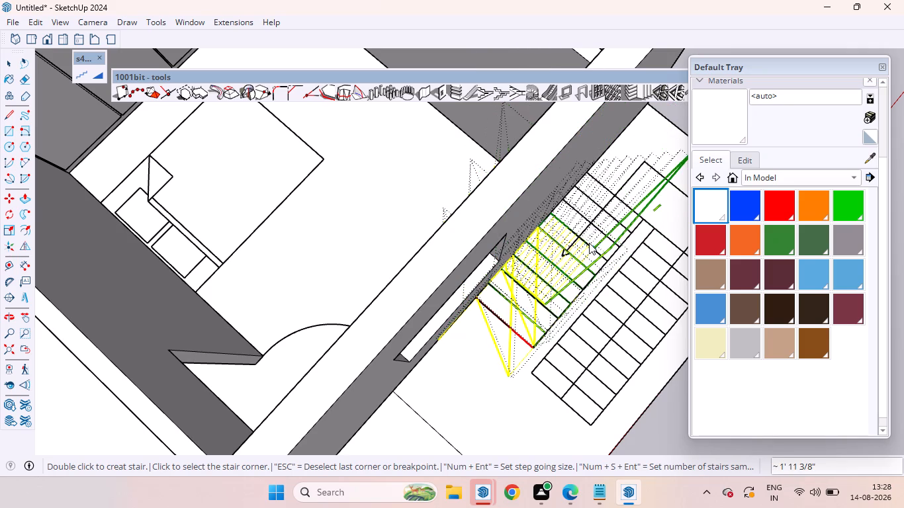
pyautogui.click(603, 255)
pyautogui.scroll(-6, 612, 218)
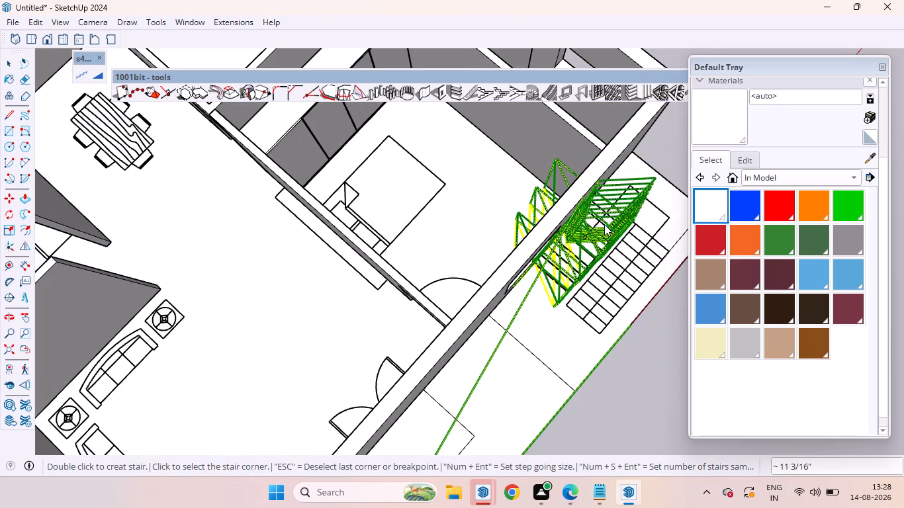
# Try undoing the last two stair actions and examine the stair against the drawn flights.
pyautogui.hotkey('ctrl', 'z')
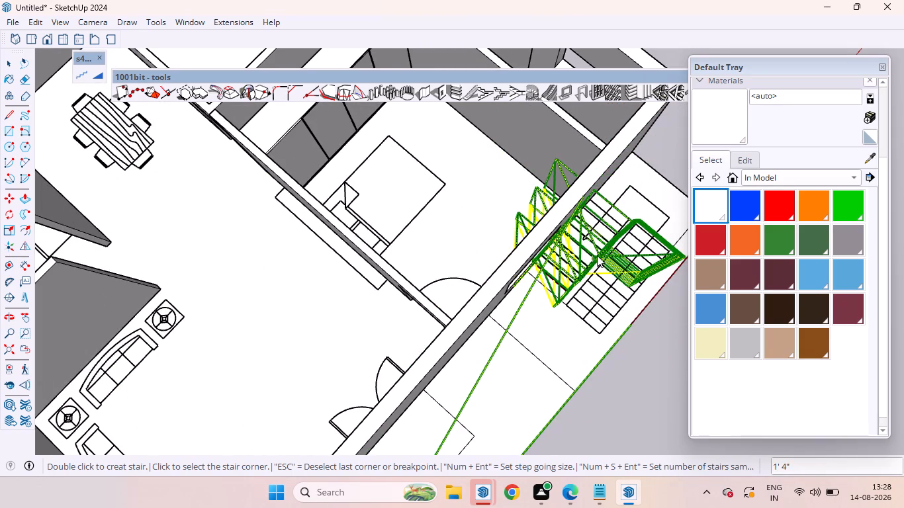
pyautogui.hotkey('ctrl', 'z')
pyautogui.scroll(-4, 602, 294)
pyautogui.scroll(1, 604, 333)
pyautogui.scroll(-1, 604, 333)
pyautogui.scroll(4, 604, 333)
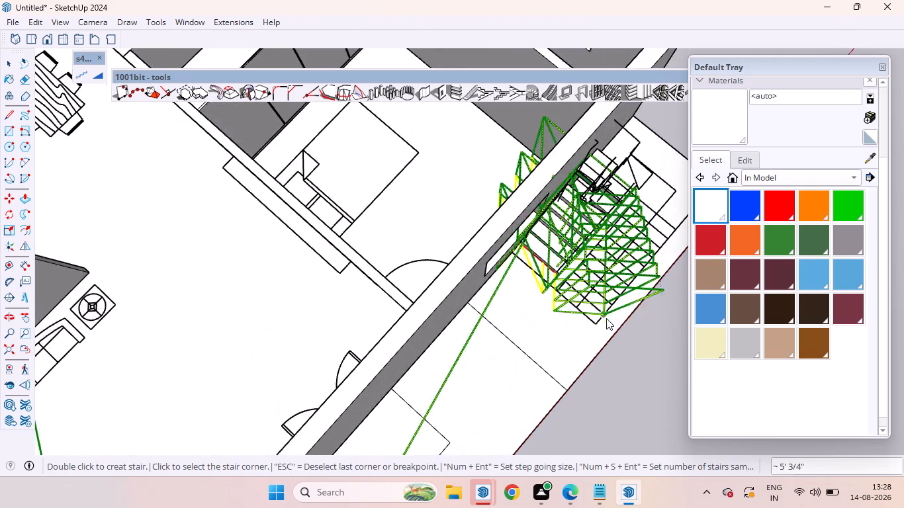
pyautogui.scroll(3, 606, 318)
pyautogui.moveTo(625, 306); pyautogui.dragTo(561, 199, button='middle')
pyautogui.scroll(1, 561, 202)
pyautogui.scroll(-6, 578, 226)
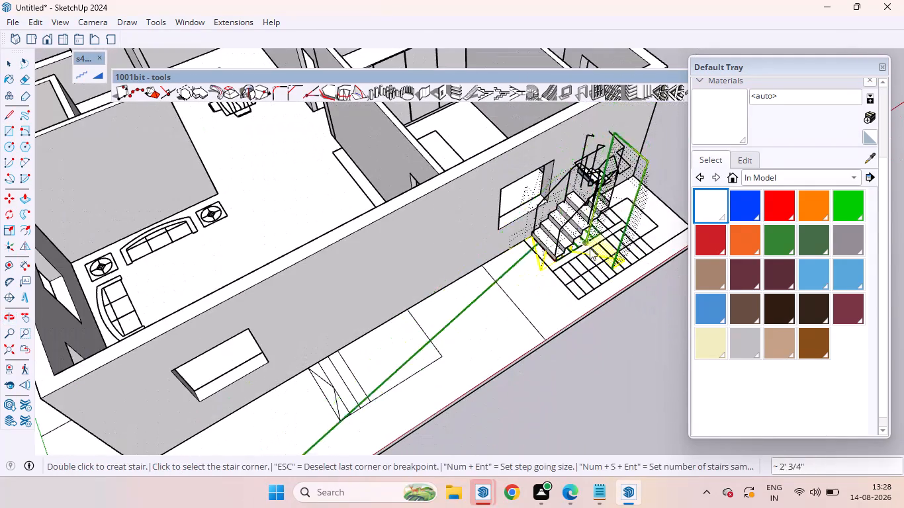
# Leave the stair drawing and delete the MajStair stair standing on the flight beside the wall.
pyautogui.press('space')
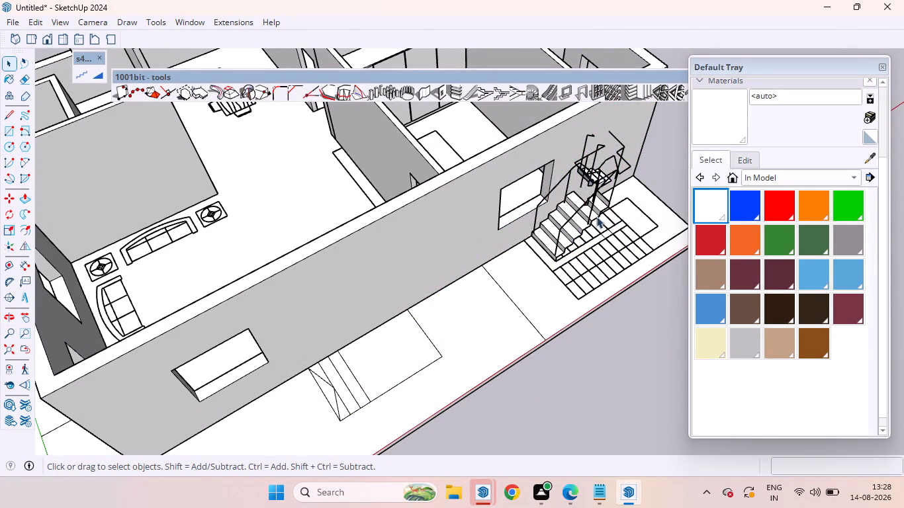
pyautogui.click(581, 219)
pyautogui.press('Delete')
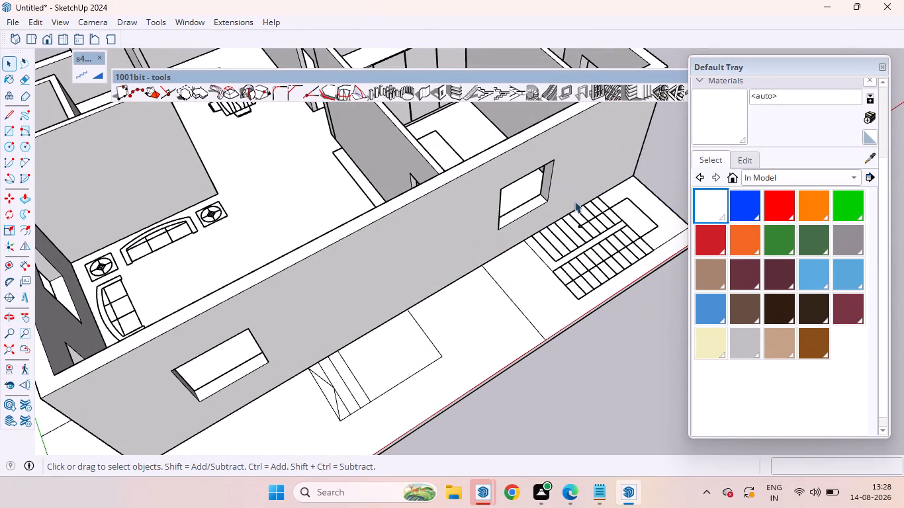
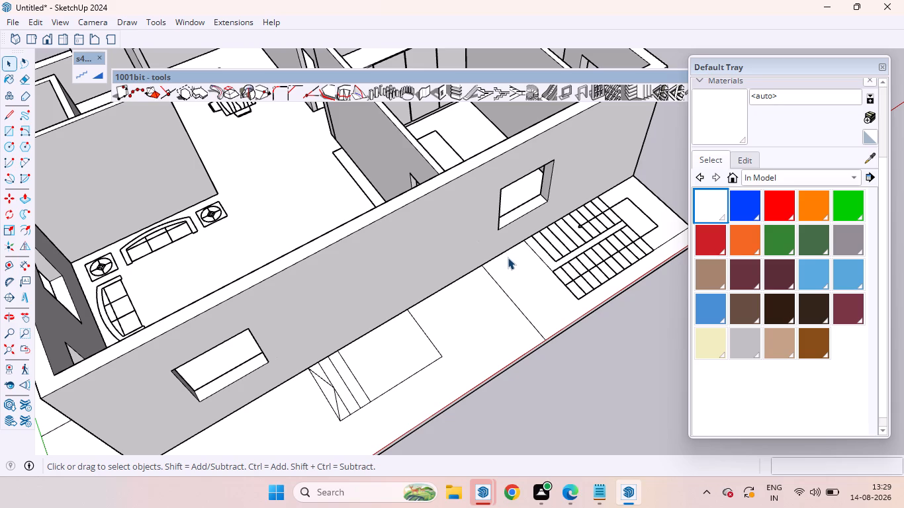
# Delete the extra line running from the house wall across the open ends of both drawn stair flights.
pyautogui.rightClick(508, 273)
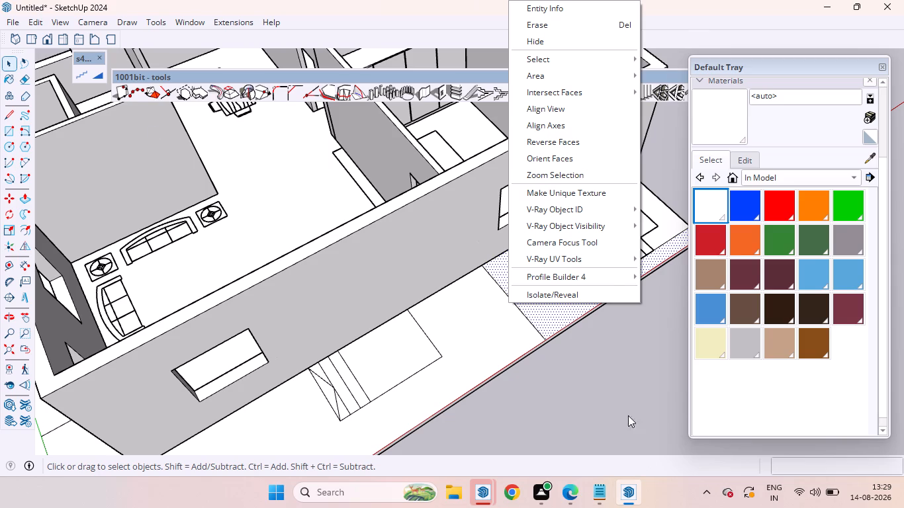
pyautogui.click(621, 398)
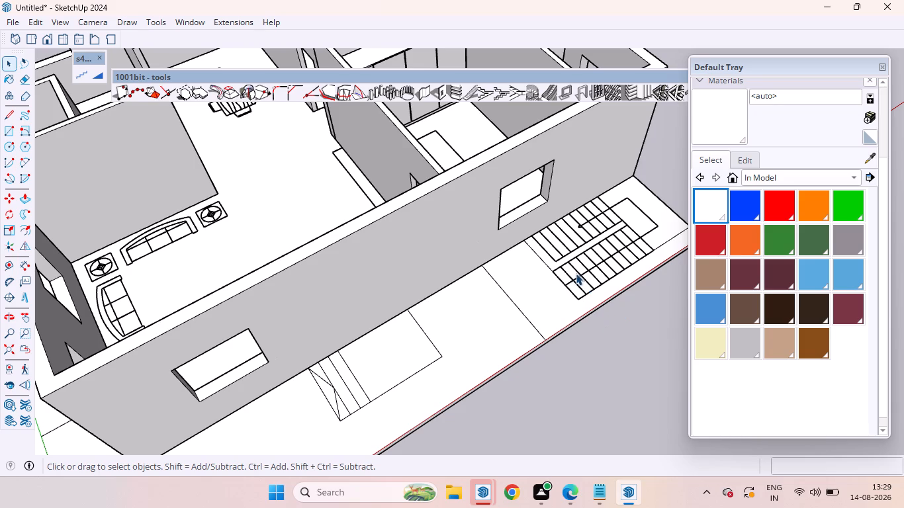
pyautogui.scroll(3, 532, 257)
pyautogui.click(541, 253)
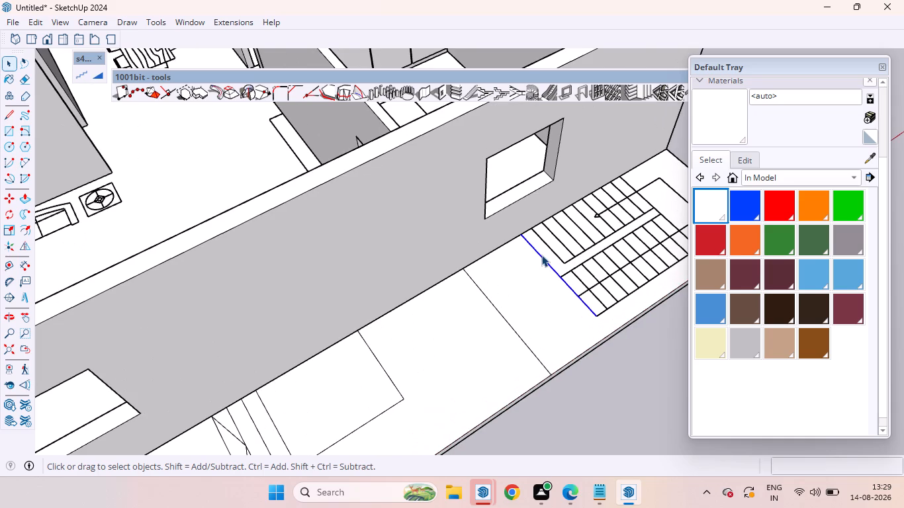
pyautogui.press('Delete')
# Start a 21-step Type C MajStair without nosing, with its entrance line along the wall-side flight's end edge away from the landing.
pyautogui.scroll(-13, 484, 231)
pyautogui.moveTo(449, 259); pyautogui.dragTo(489, 253, button='middle')
pyautogui.click(555, 294)
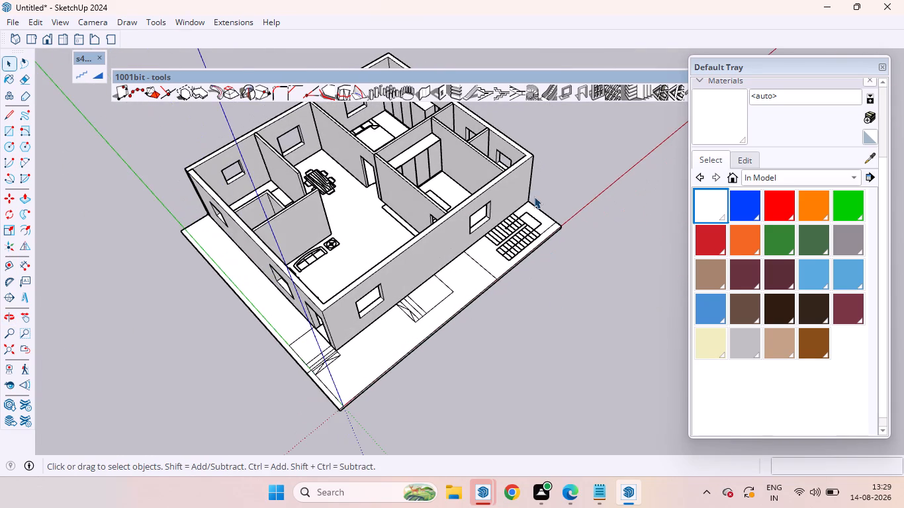
pyautogui.scroll(4, 535, 195)
pyautogui.moveTo(482, 252); pyautogui.dragTo(573, 238, button='middle')
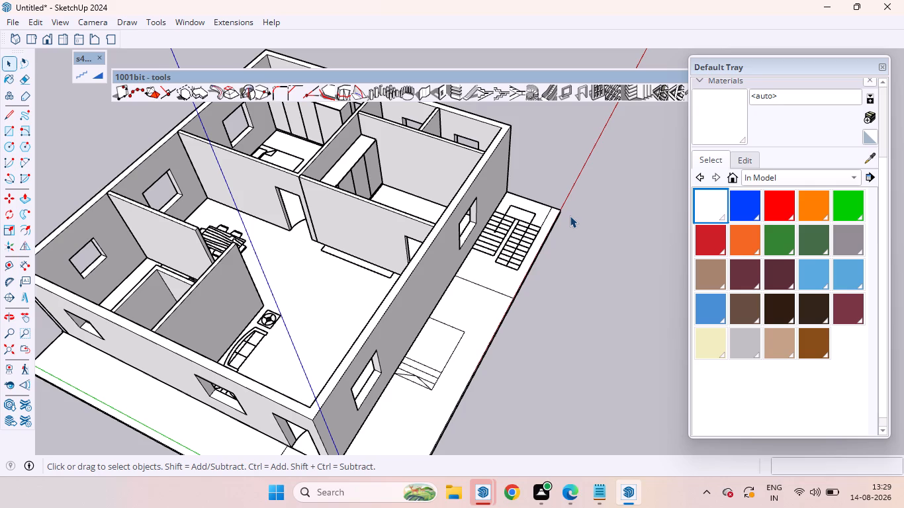
pyautogui.click(214, 20)
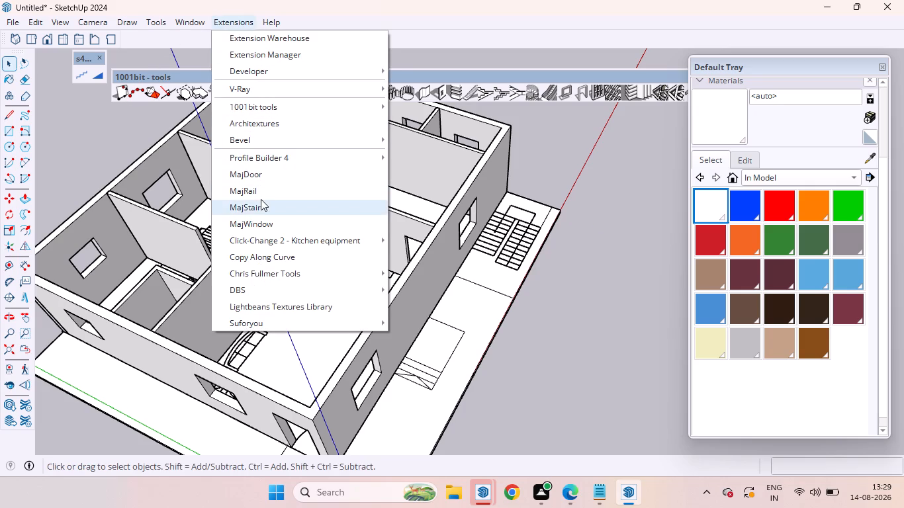
pyautogui.click(259, 204)
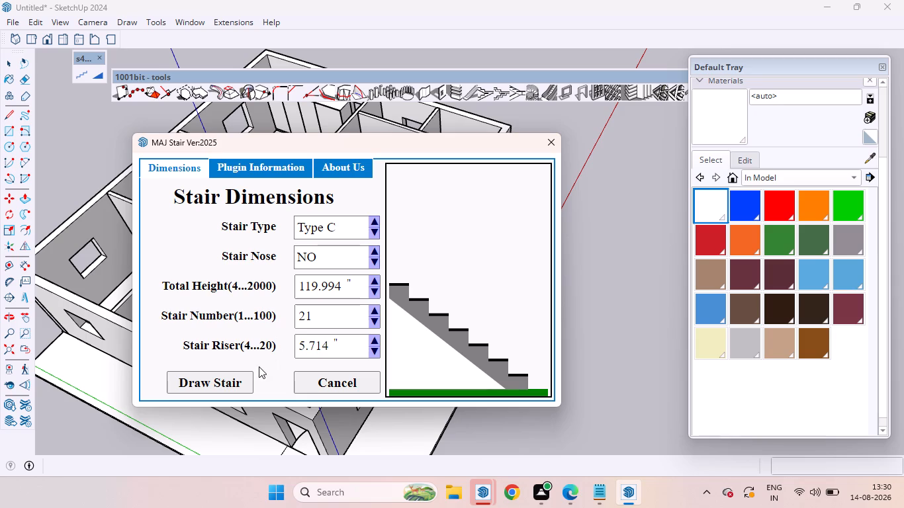
pyautogui.click(220, 387)
pyautogui.scroll(2, 493, 239)
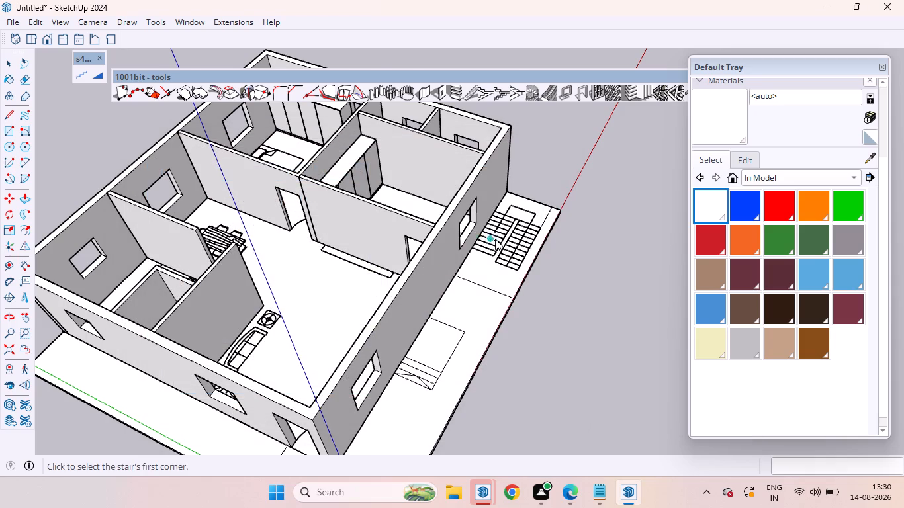
pyautogui.scroll(3, 495, 239)
pyautogui.click(228, 20)
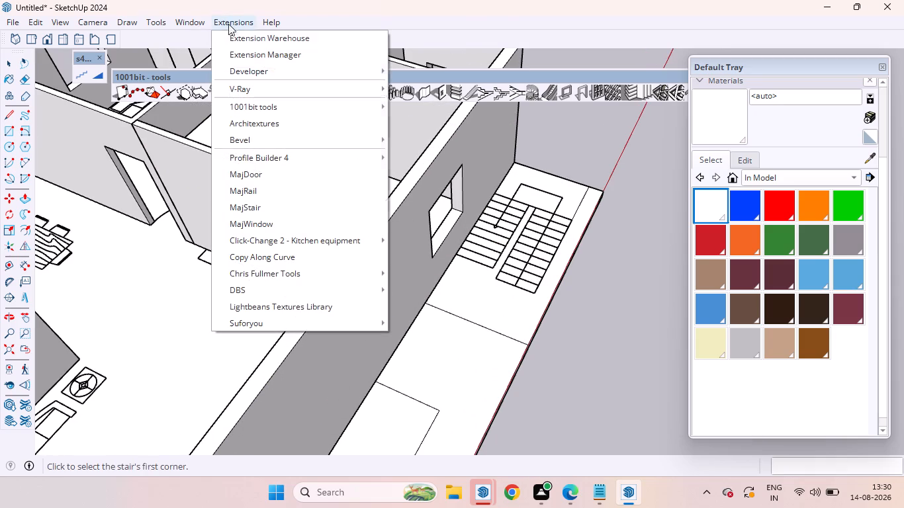
pyautogui.click(251, 199)
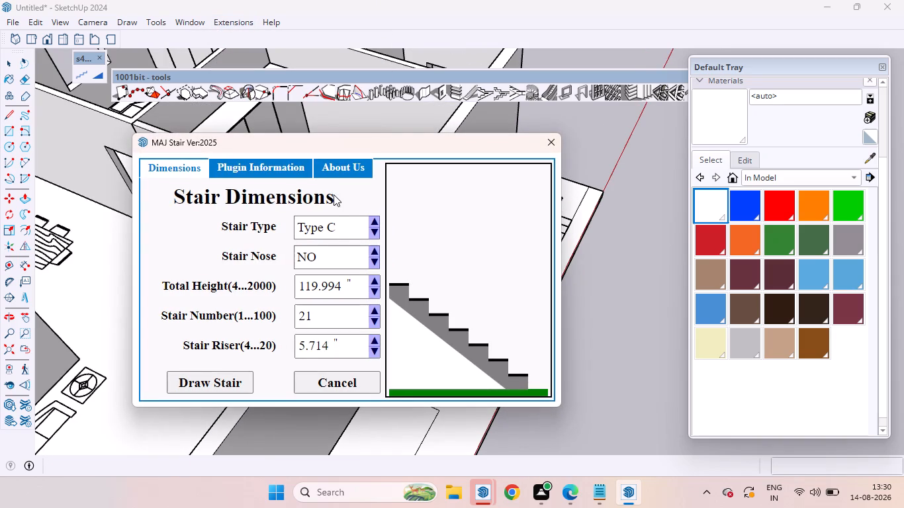
pyautogui.click(222, 386)
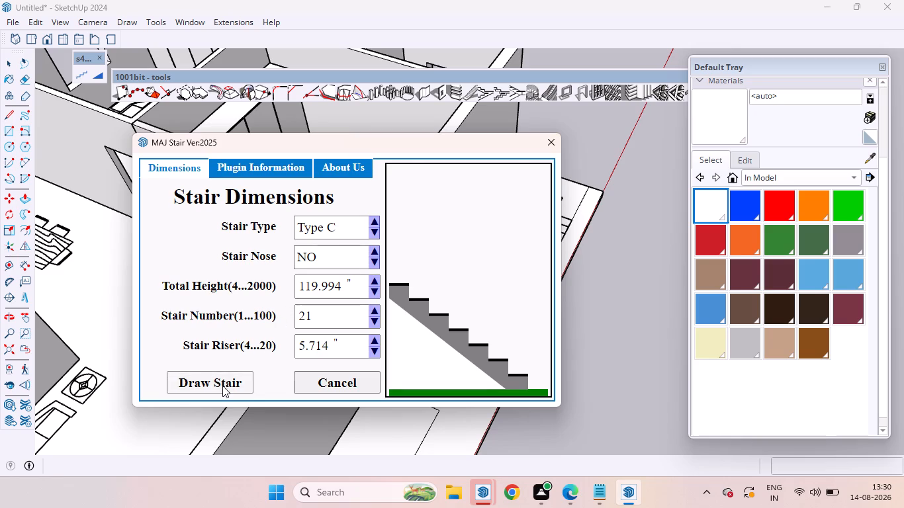
pyautogui.scroll(10, 481, 263)
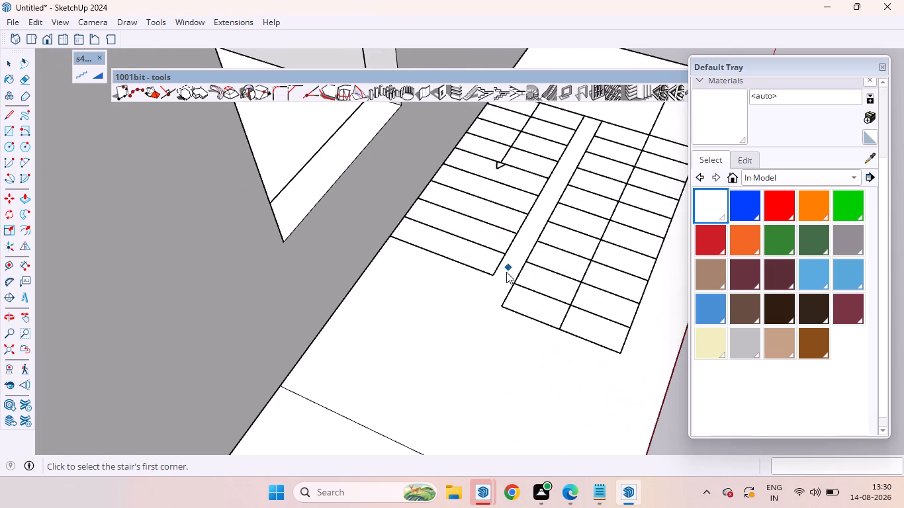
pyautogui.click(492, 276)
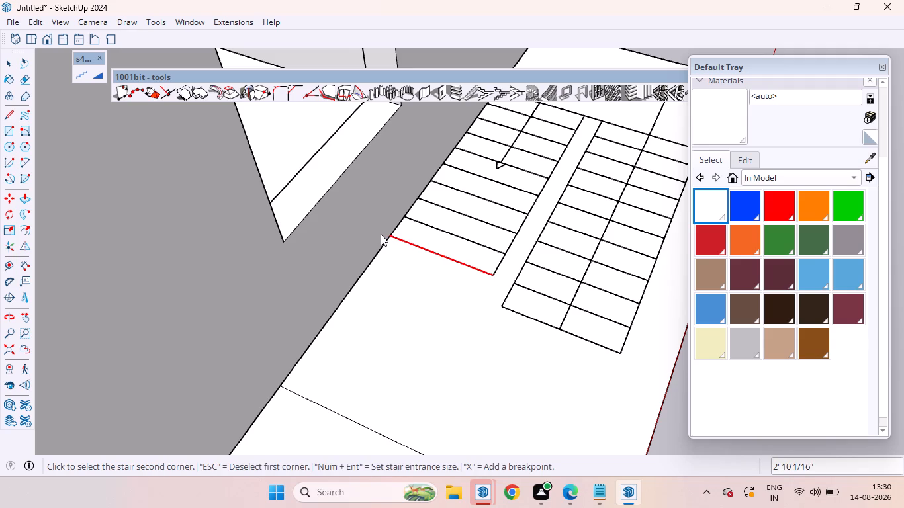
pyautogui.click(389, 236)
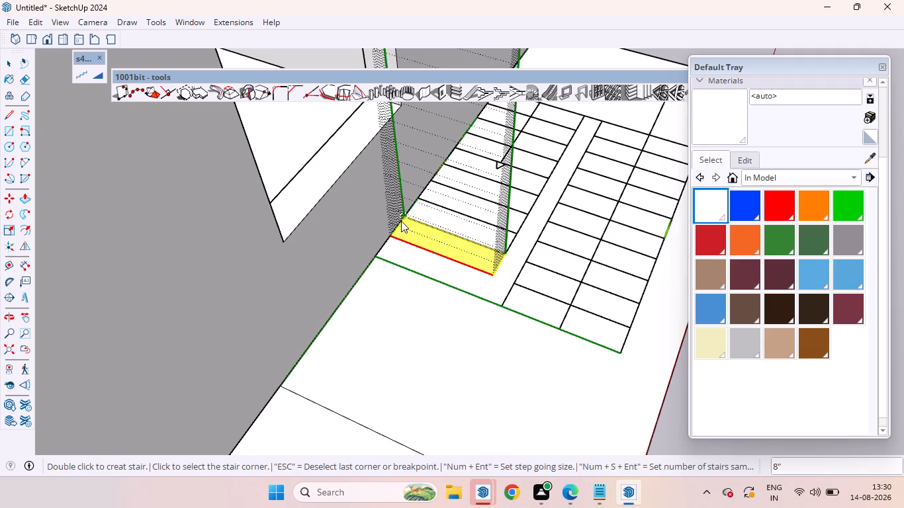
# Set the stair's corners tread by tread along the wall edge of the drawn flight, towards the landing.
pyautogui.click(401, 221)
pyautogui.click(418, 200)
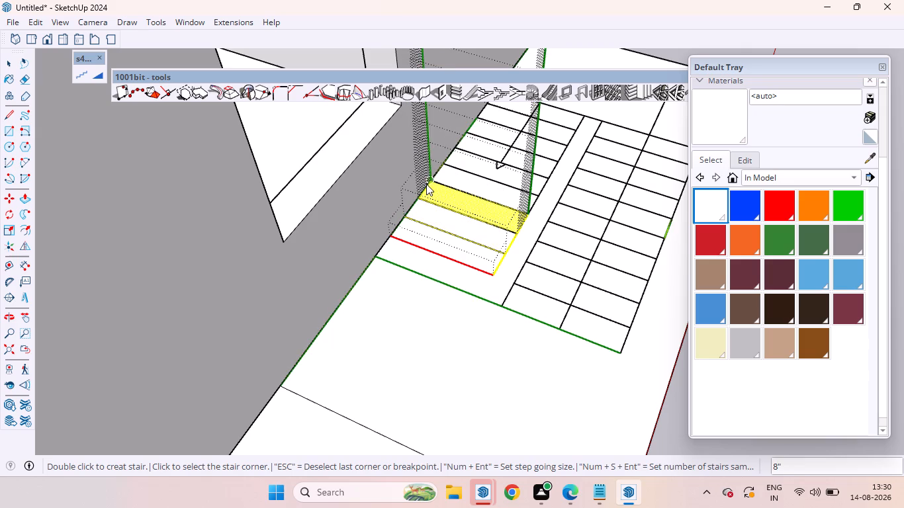
pyautogui.click(426, 184)
pyautogui.click(441, 163)
pyautogui.click(451, 145)
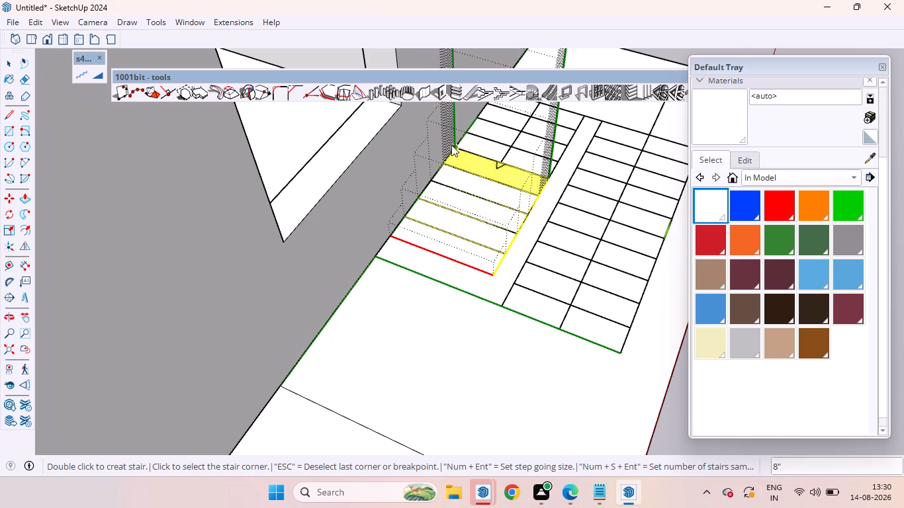
pyautogui.click(461, 130)
pyautogui.click(471, 117)
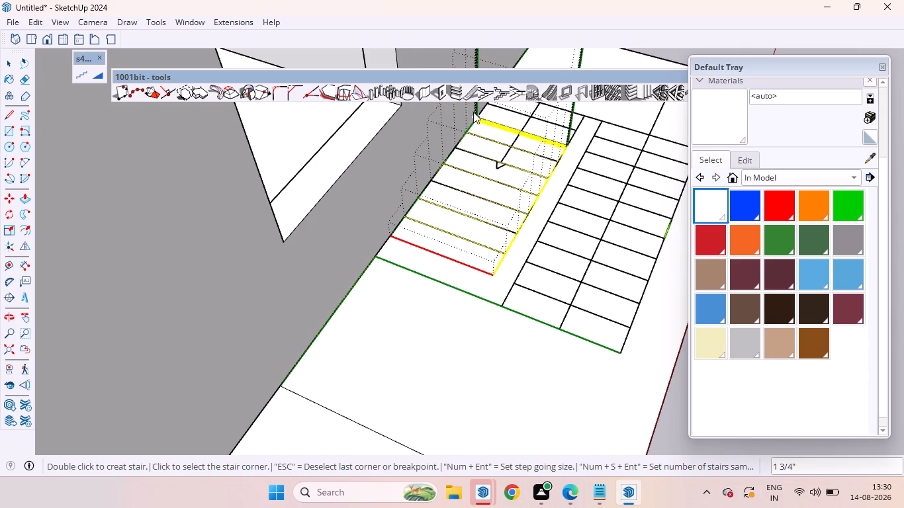
pyautogui.click(482, 101)
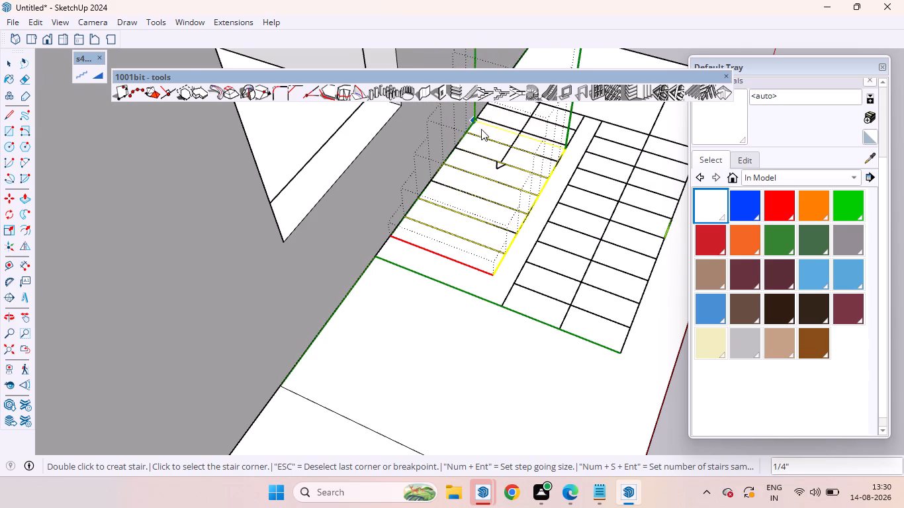
# Try adding stair corners along the inner edge of the wall-side flight, from its entrance end towards the landing.
pyautogui.scroll(-5, 478, 144)
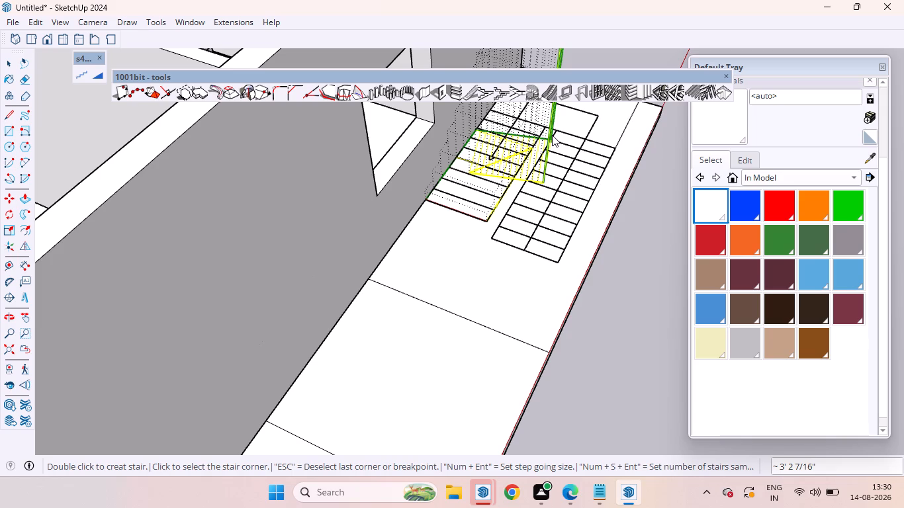
pyautogui.click(496, 213)
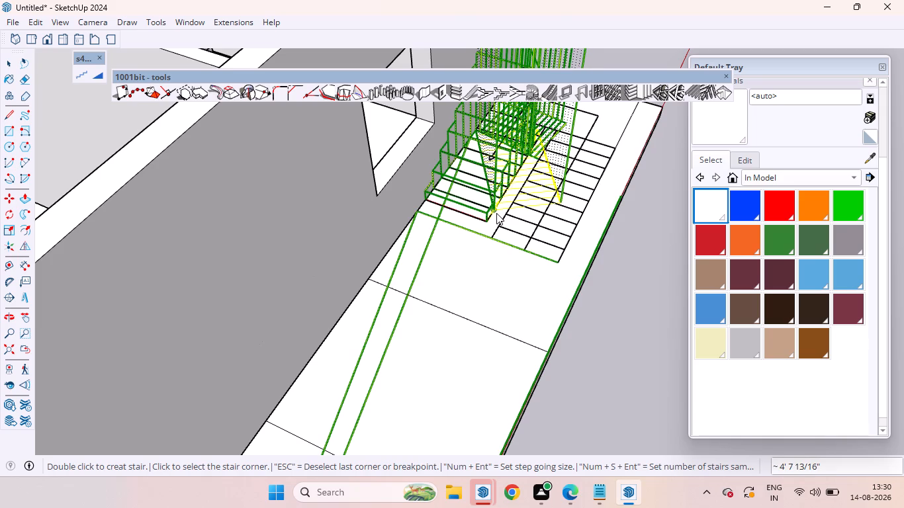
pyautogui.click(500, 198)
pyautogui.click(505, 189)
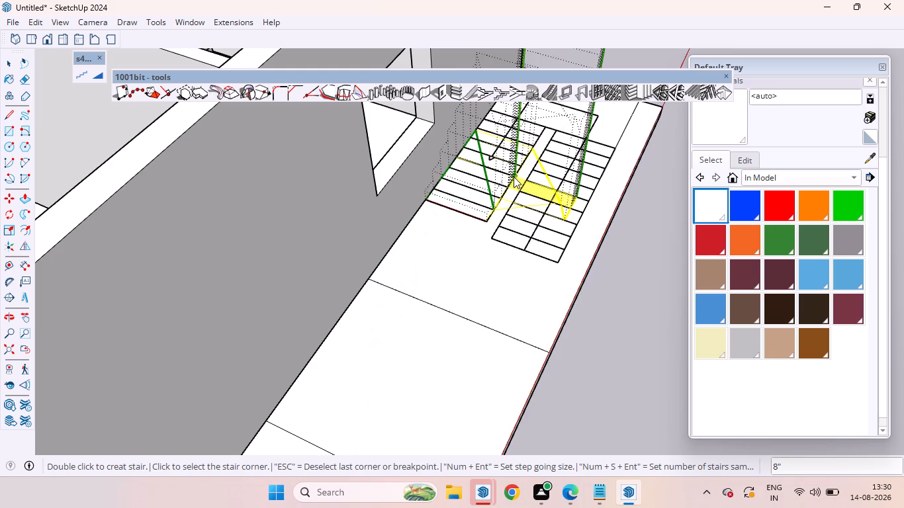
pyautogui.click(514, 177)
pyautogui.click(520, 169)
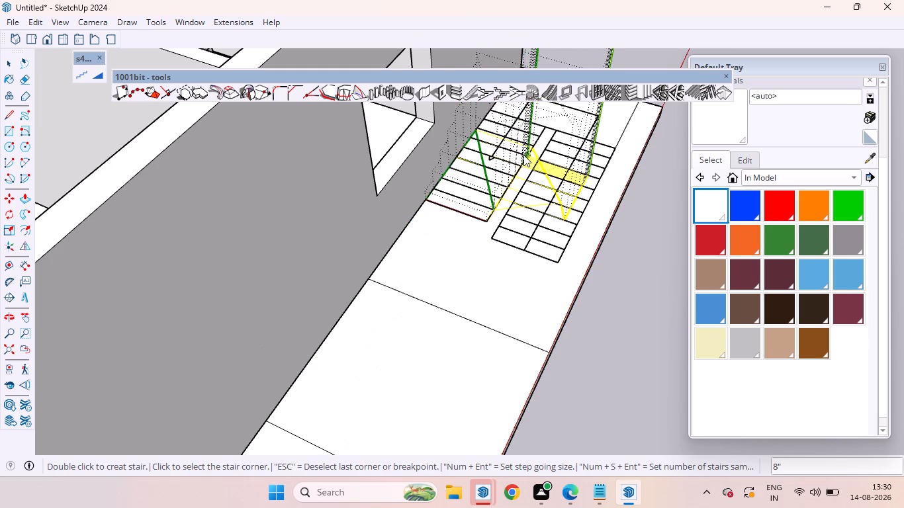
pyautogui.click(523, 155)
pyautogui.click(533, 146)
pyautogui.click(539, 133)
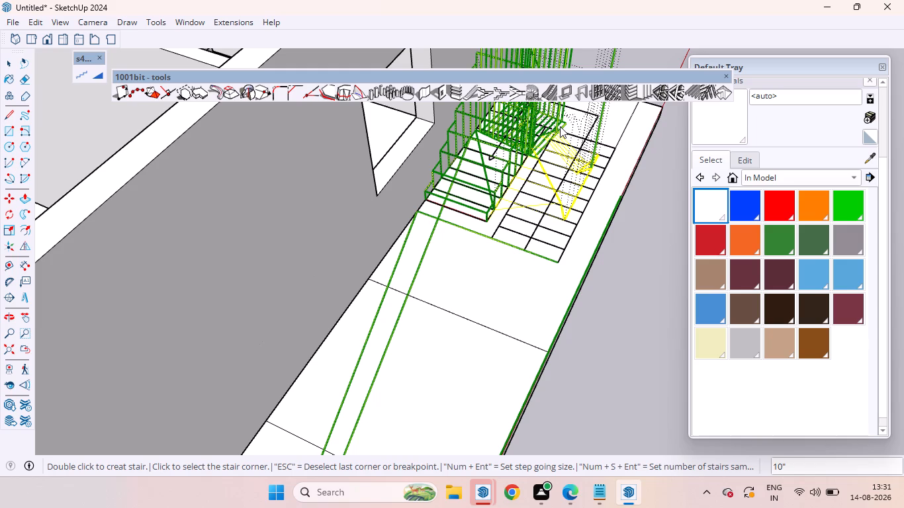
# Try continuing the stair corners tread by tread along the outer flight's inner edge, from the landing to its far end.
pyautogui.click(560, 133)
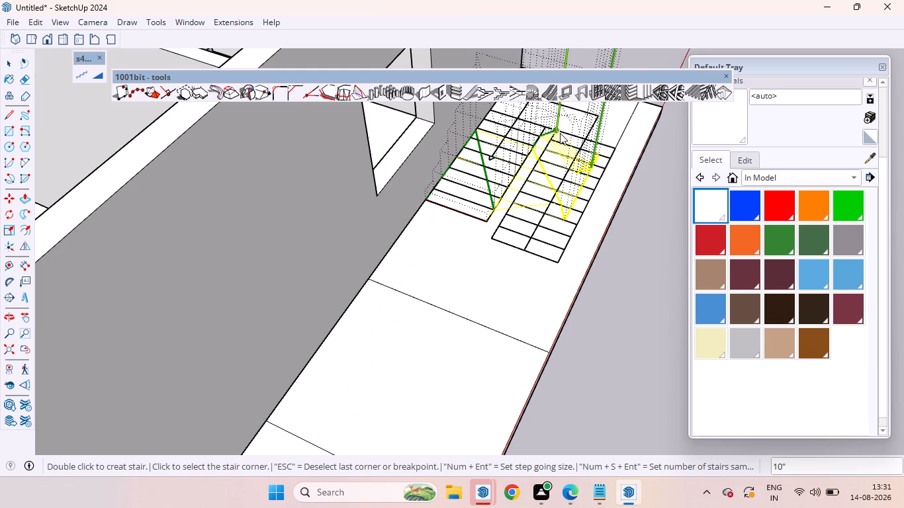
pyautogui.click(551, 140)
pyautogui.click(547, 148)
pyautogui.click(540, 159)
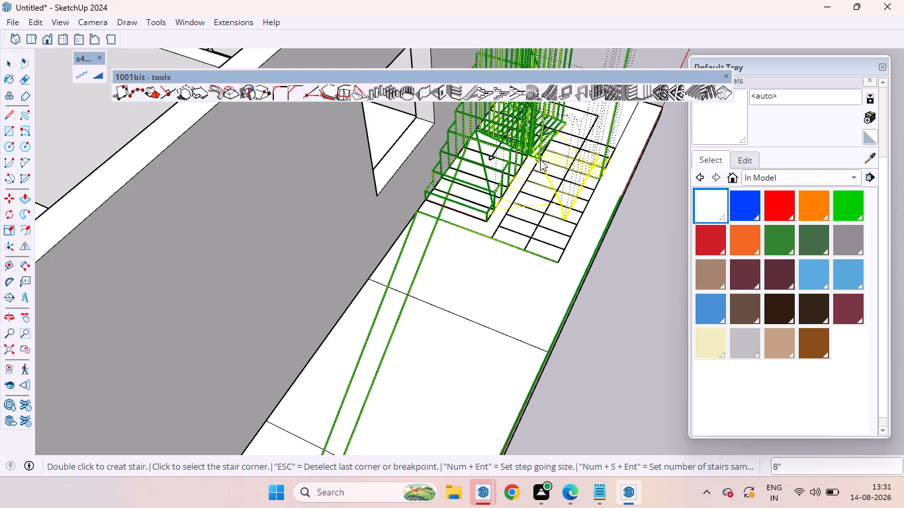
pyautogui.click(535, 165)
pyautogui.click(523, 182)
pyautogui.click(521, 190)
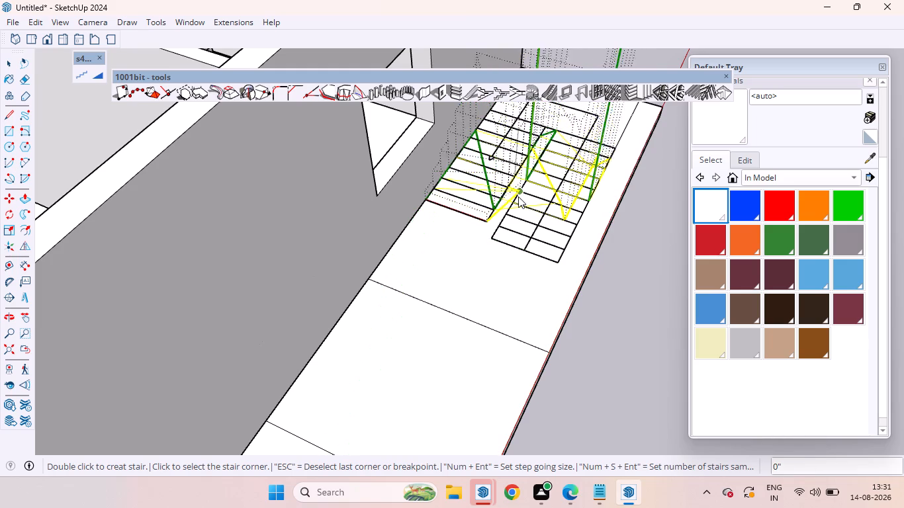
pyautogui.click(516, 200)
pyautogui.click(506, 210)
pyautogui.click(498, 224)
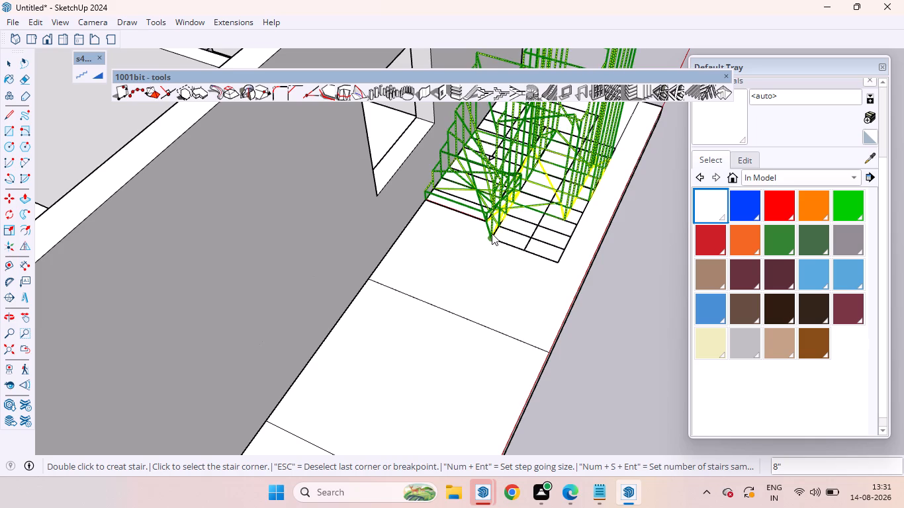
pyautogui.click(492, 233)
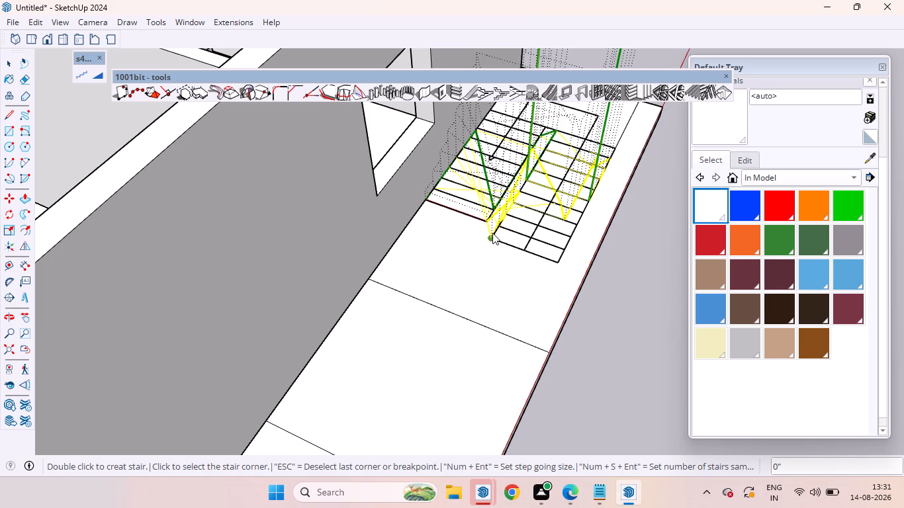
pyautogui.doubleClick(492, 233)
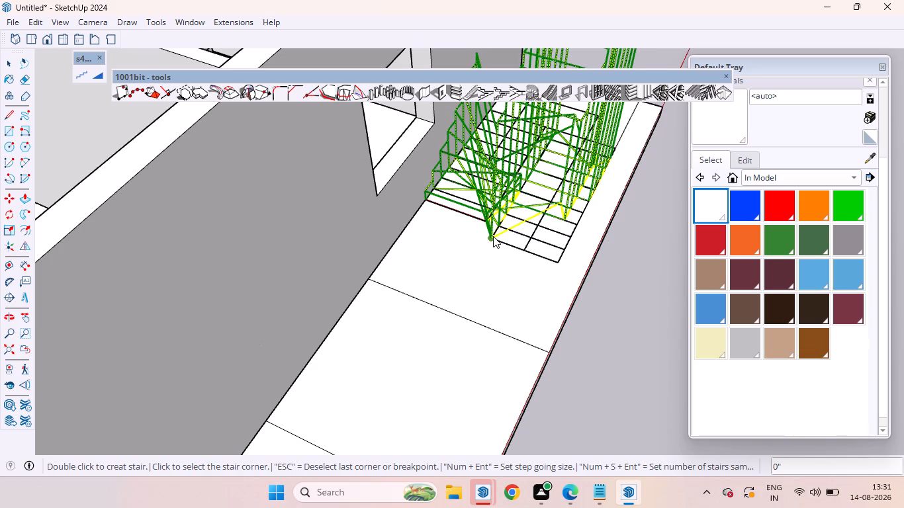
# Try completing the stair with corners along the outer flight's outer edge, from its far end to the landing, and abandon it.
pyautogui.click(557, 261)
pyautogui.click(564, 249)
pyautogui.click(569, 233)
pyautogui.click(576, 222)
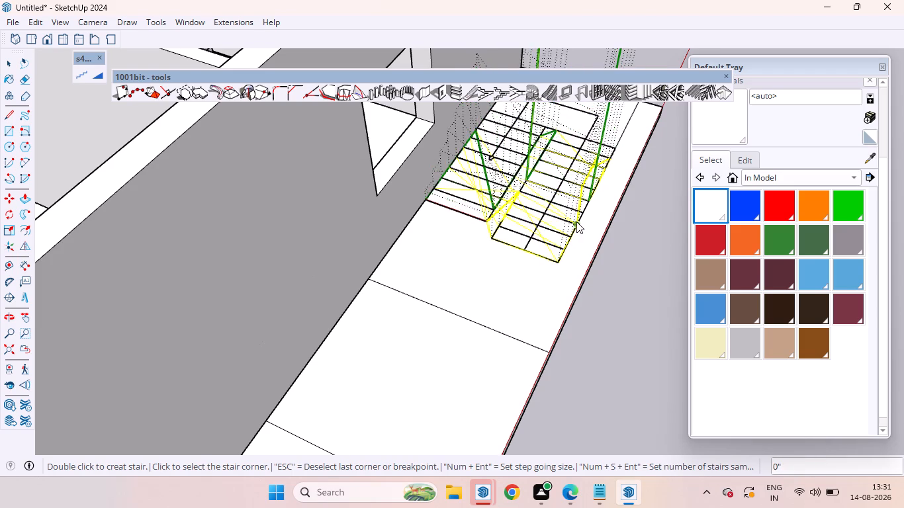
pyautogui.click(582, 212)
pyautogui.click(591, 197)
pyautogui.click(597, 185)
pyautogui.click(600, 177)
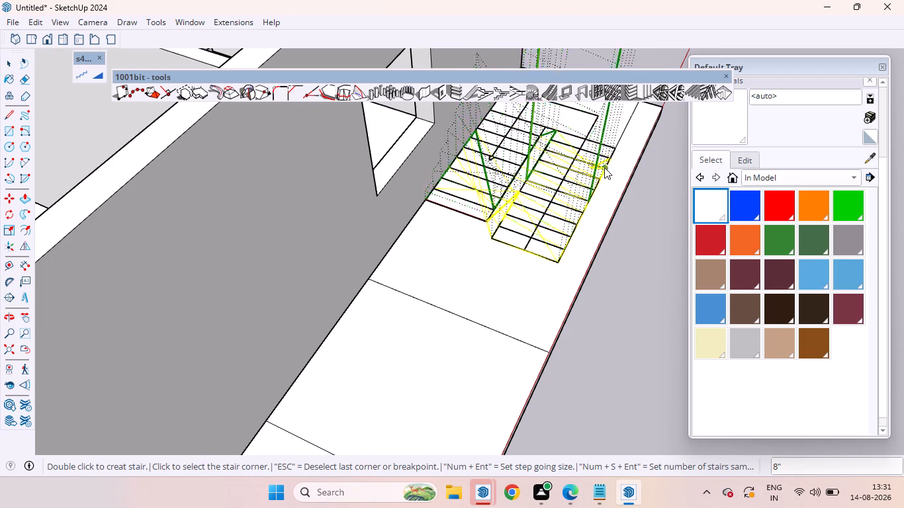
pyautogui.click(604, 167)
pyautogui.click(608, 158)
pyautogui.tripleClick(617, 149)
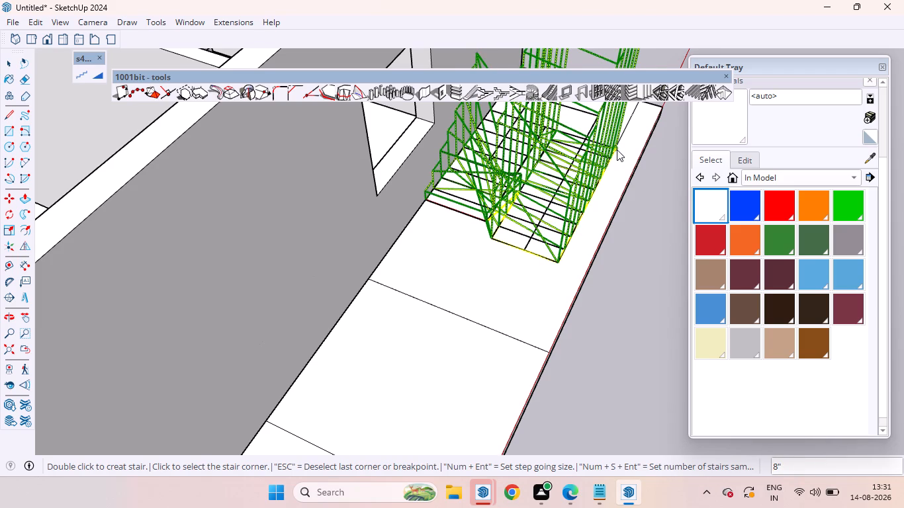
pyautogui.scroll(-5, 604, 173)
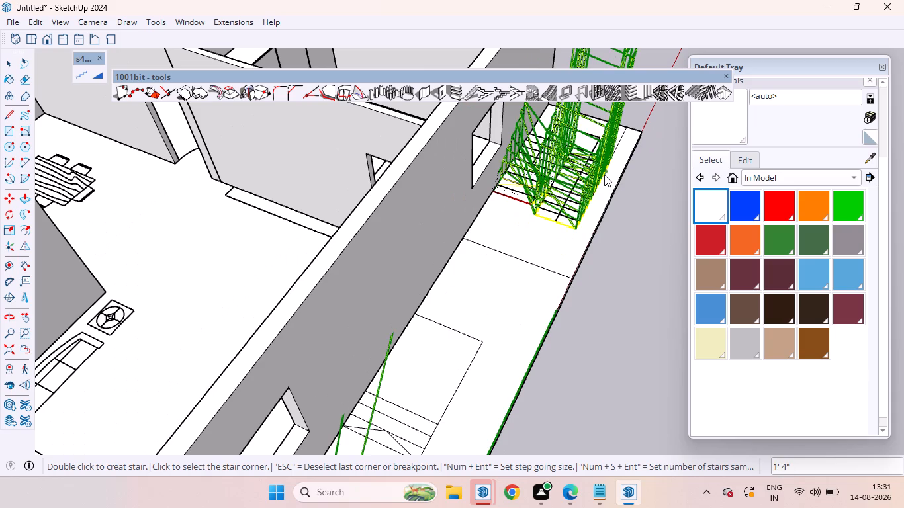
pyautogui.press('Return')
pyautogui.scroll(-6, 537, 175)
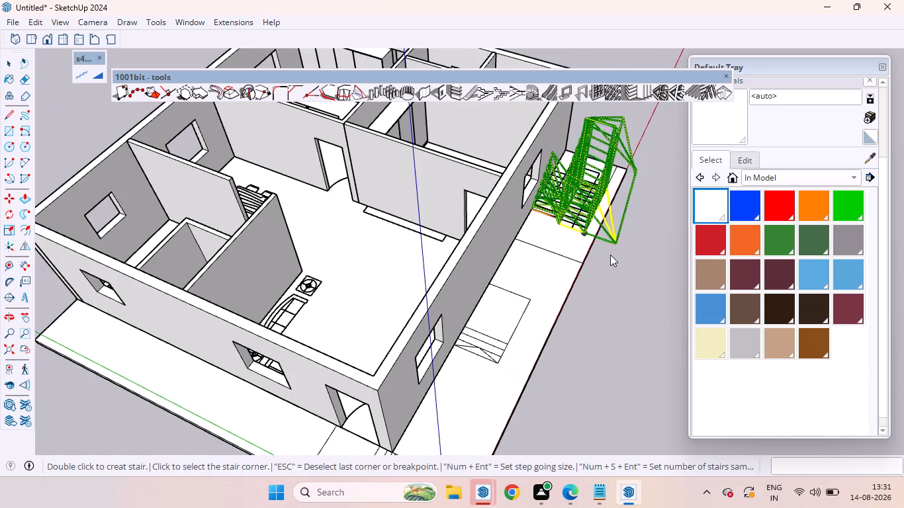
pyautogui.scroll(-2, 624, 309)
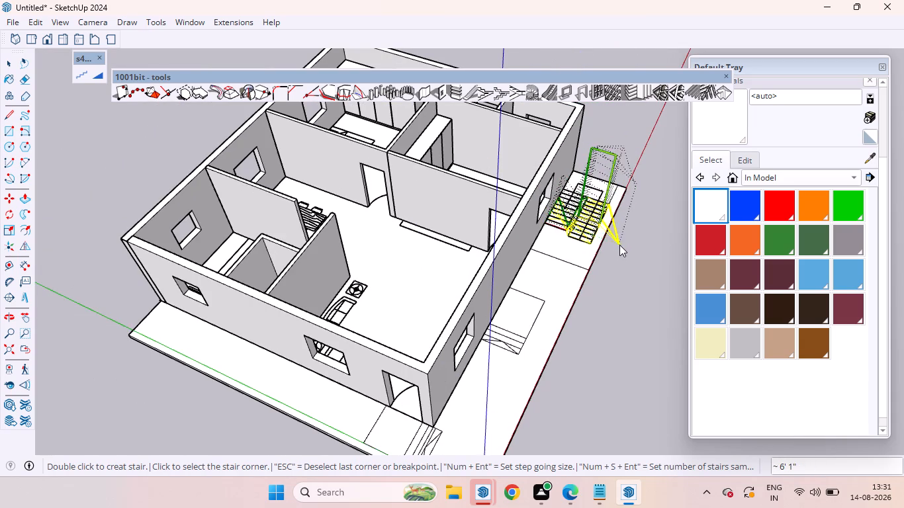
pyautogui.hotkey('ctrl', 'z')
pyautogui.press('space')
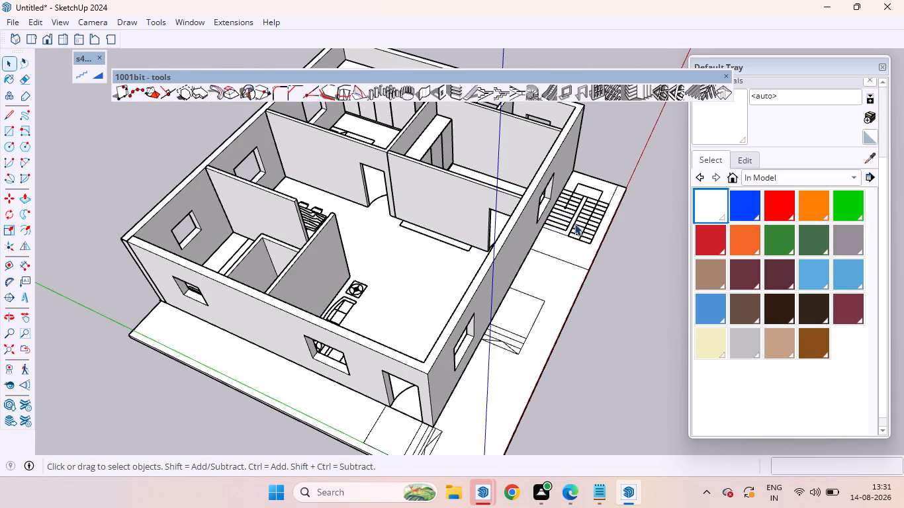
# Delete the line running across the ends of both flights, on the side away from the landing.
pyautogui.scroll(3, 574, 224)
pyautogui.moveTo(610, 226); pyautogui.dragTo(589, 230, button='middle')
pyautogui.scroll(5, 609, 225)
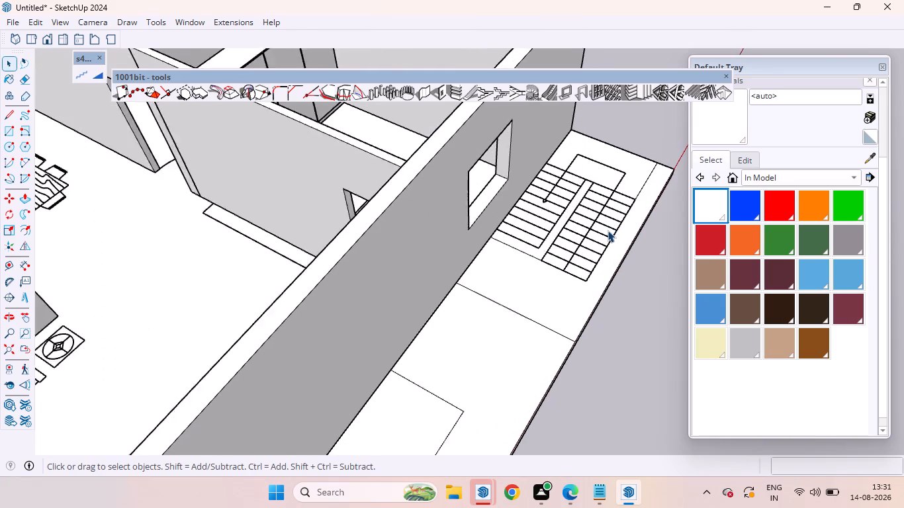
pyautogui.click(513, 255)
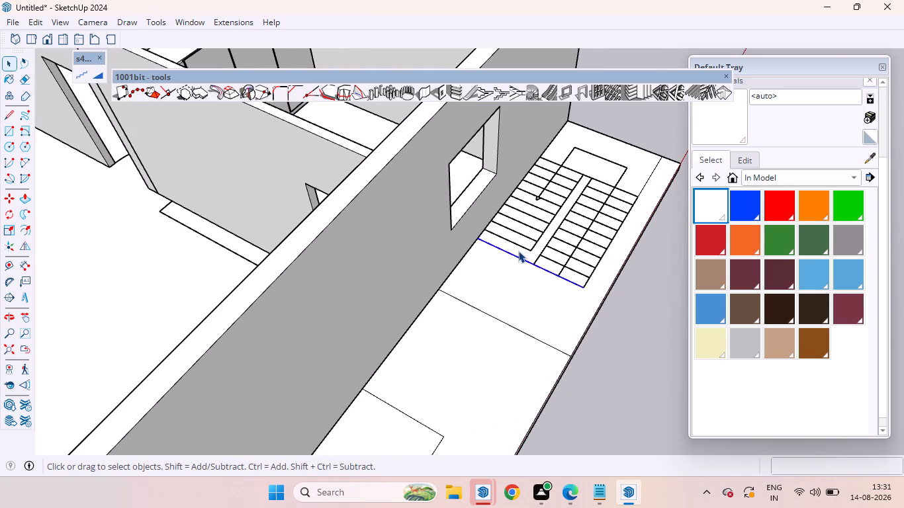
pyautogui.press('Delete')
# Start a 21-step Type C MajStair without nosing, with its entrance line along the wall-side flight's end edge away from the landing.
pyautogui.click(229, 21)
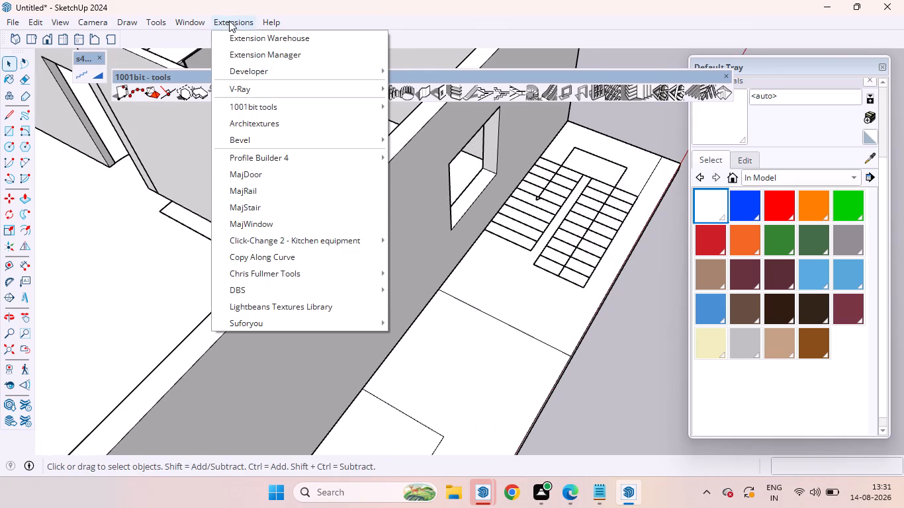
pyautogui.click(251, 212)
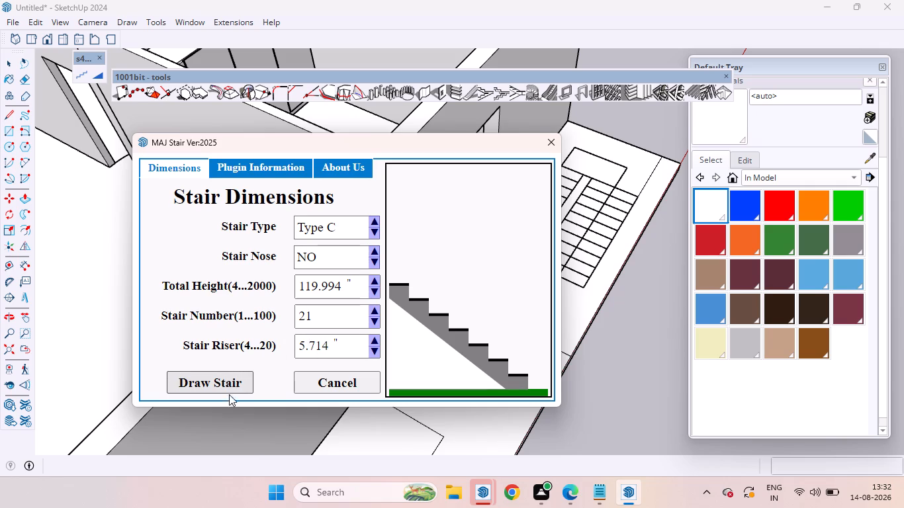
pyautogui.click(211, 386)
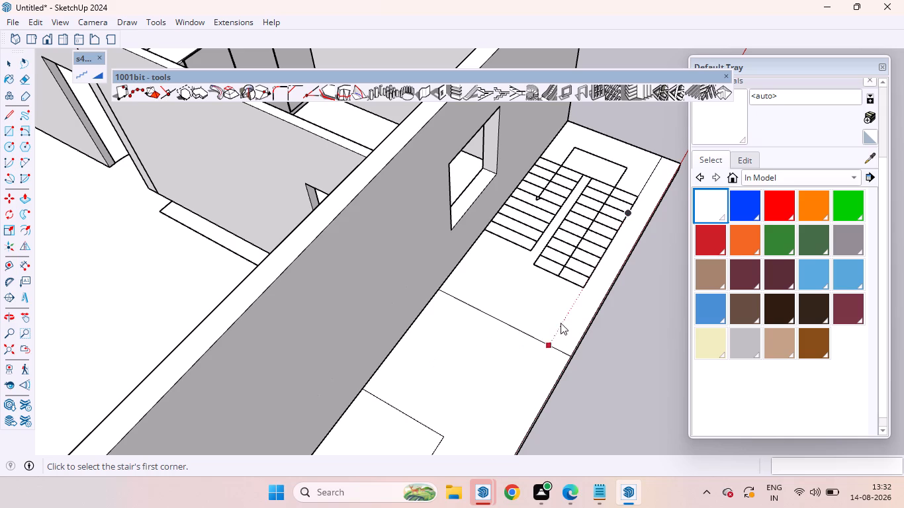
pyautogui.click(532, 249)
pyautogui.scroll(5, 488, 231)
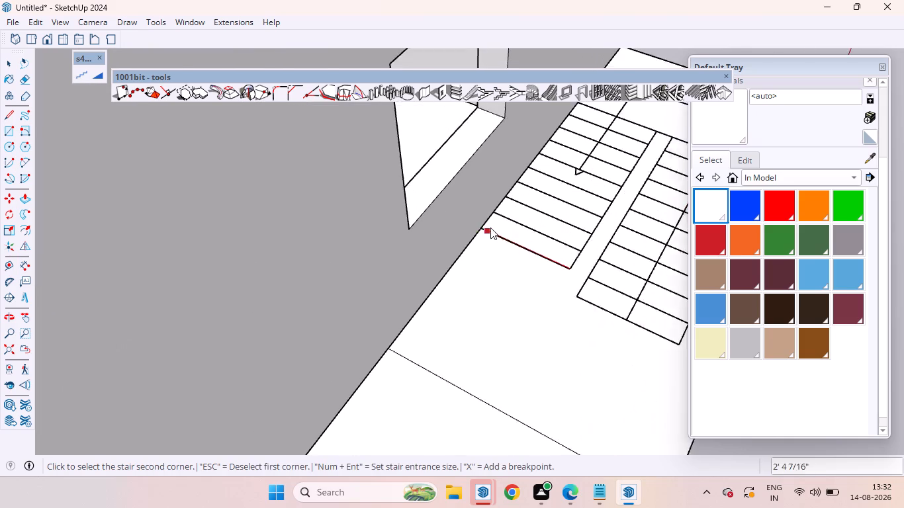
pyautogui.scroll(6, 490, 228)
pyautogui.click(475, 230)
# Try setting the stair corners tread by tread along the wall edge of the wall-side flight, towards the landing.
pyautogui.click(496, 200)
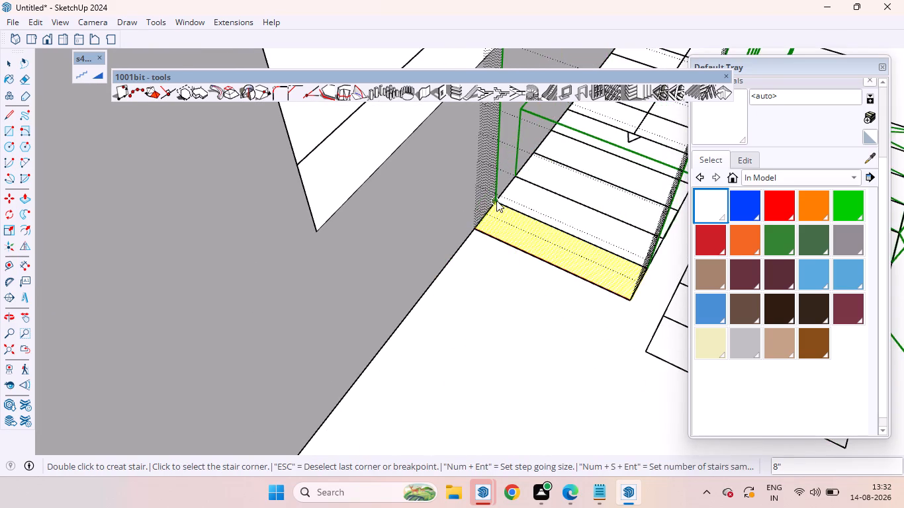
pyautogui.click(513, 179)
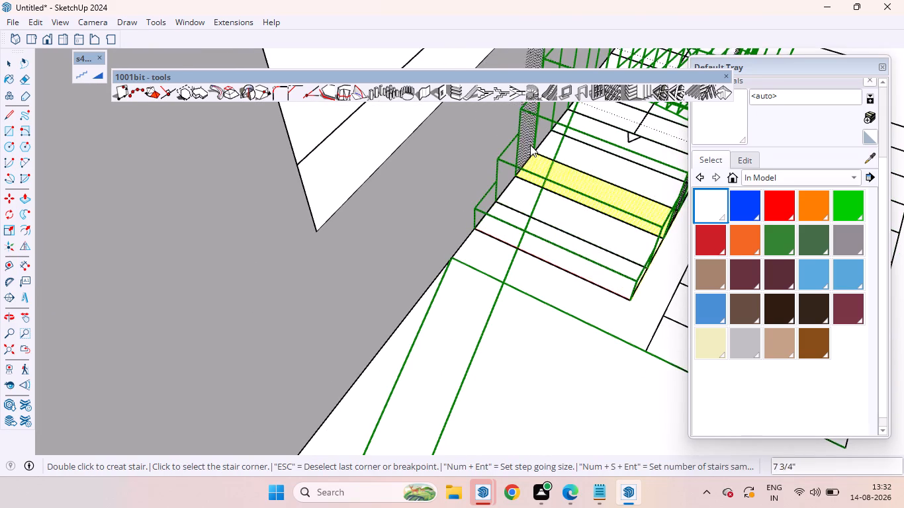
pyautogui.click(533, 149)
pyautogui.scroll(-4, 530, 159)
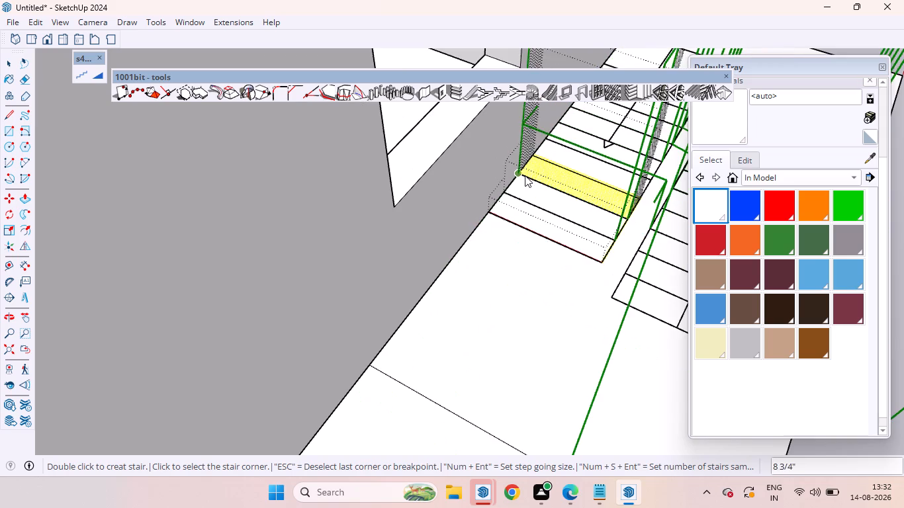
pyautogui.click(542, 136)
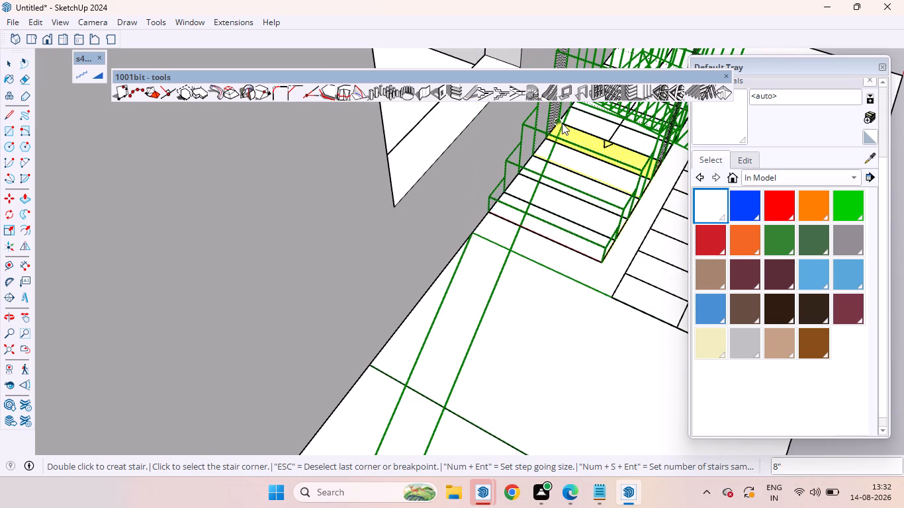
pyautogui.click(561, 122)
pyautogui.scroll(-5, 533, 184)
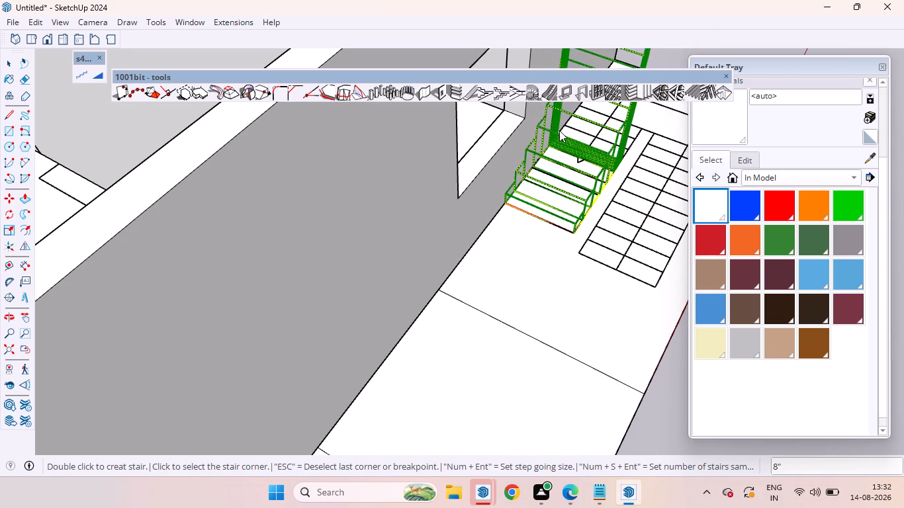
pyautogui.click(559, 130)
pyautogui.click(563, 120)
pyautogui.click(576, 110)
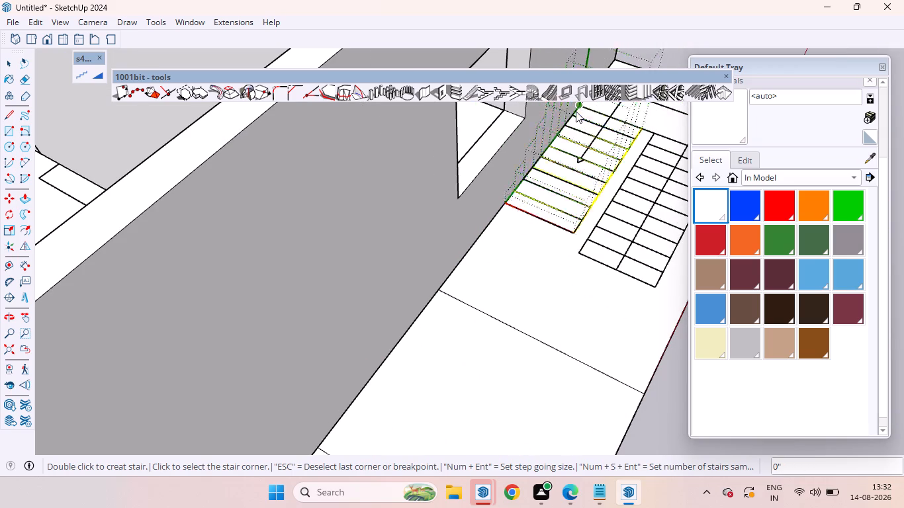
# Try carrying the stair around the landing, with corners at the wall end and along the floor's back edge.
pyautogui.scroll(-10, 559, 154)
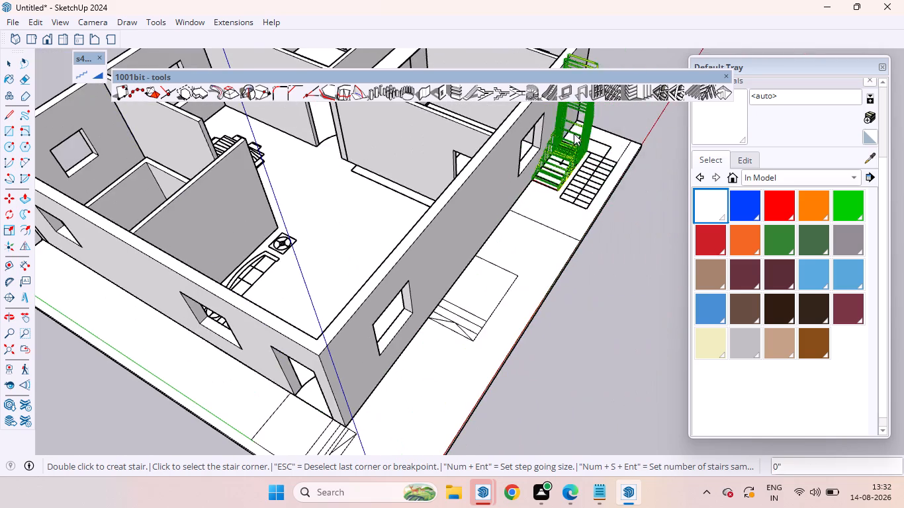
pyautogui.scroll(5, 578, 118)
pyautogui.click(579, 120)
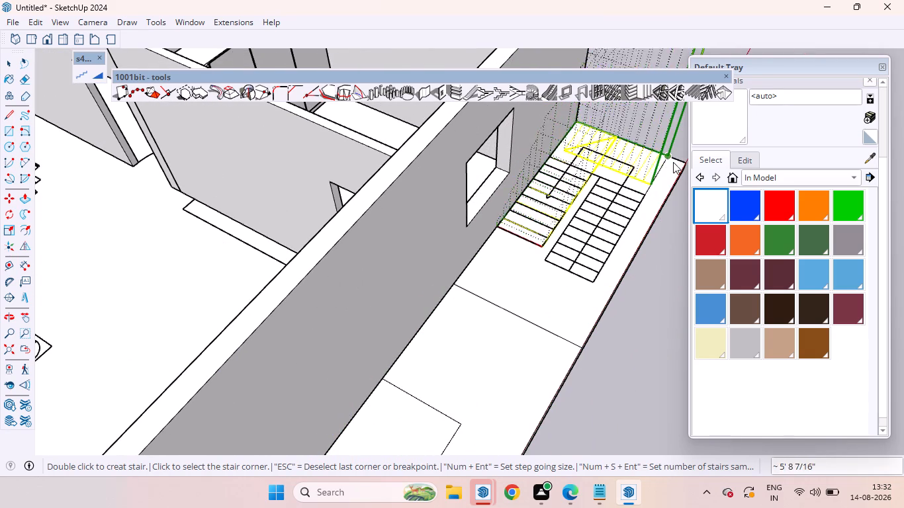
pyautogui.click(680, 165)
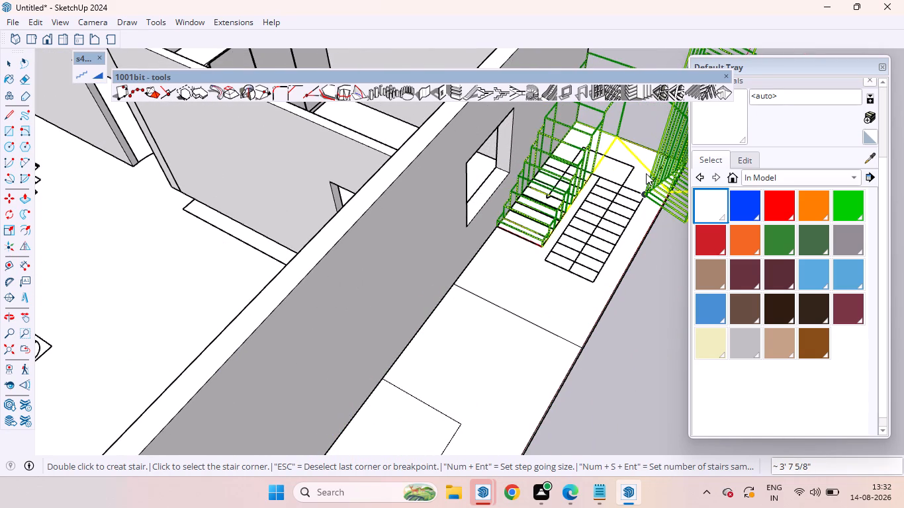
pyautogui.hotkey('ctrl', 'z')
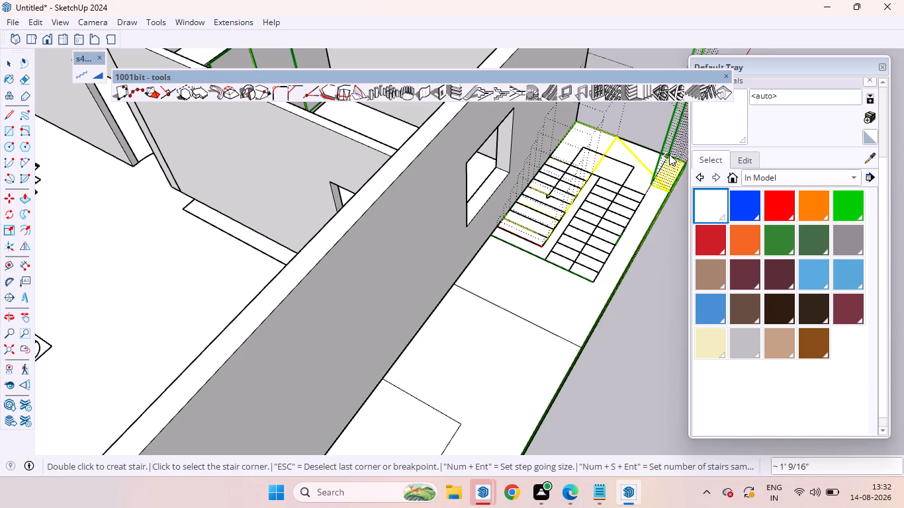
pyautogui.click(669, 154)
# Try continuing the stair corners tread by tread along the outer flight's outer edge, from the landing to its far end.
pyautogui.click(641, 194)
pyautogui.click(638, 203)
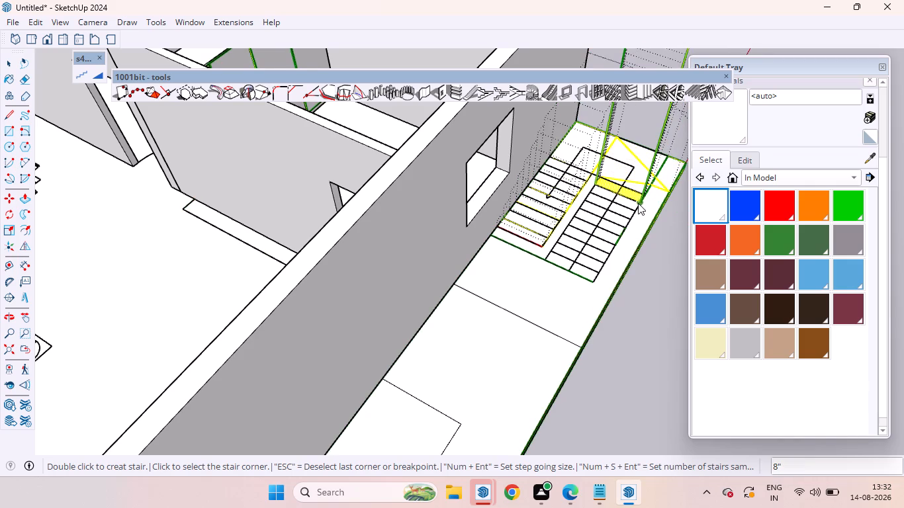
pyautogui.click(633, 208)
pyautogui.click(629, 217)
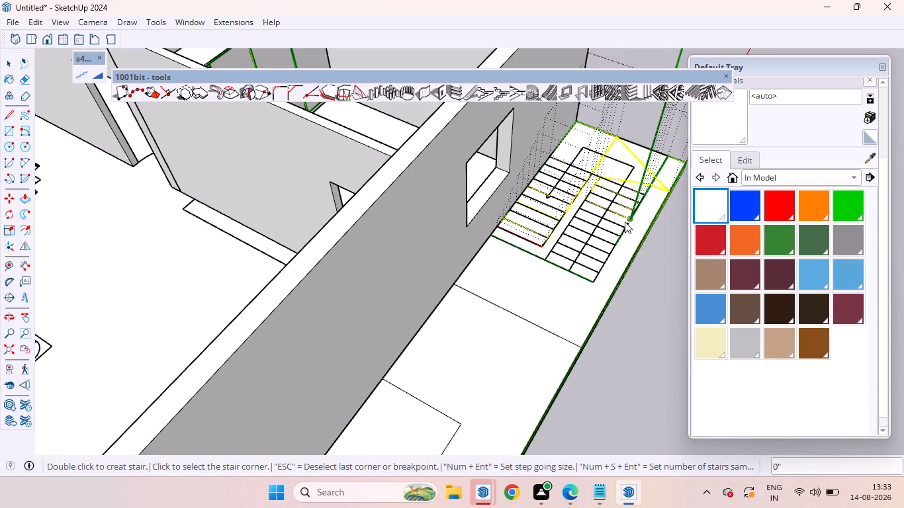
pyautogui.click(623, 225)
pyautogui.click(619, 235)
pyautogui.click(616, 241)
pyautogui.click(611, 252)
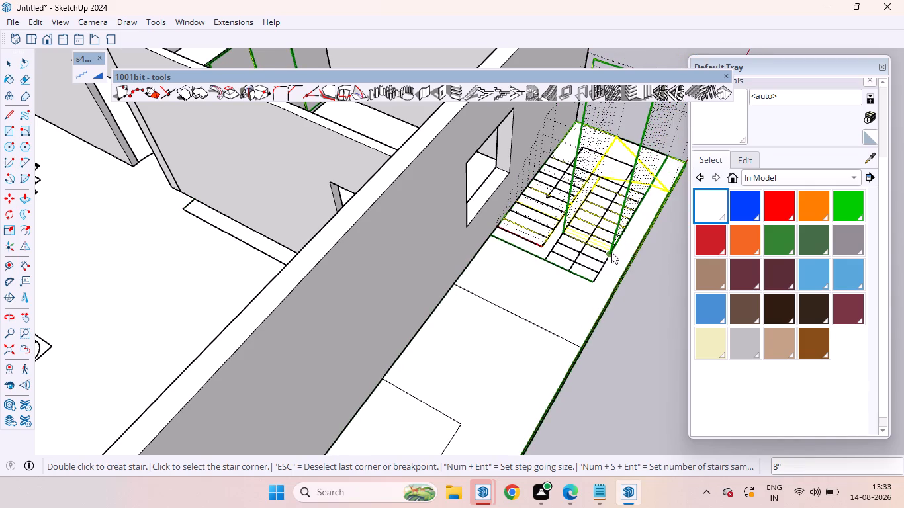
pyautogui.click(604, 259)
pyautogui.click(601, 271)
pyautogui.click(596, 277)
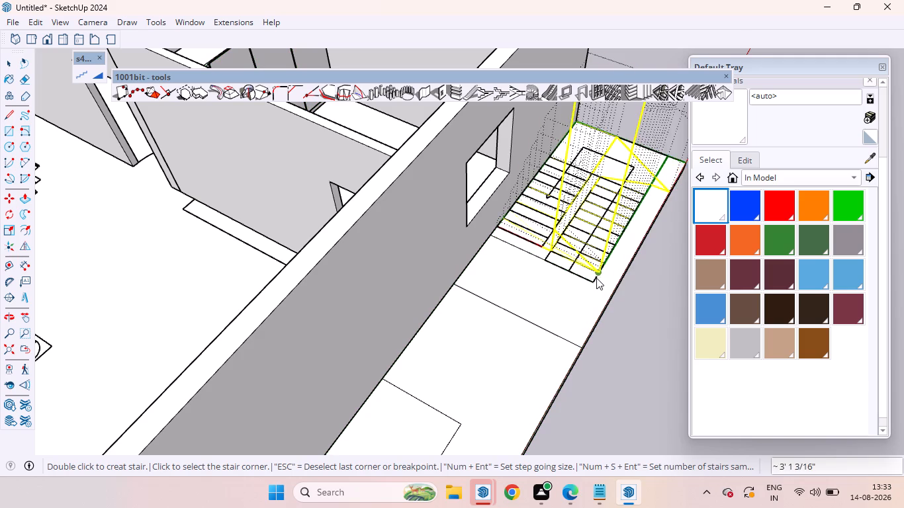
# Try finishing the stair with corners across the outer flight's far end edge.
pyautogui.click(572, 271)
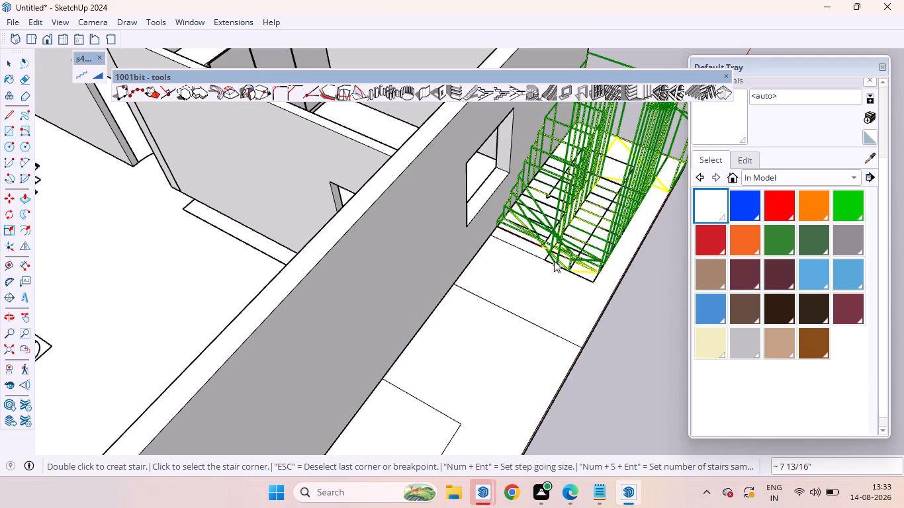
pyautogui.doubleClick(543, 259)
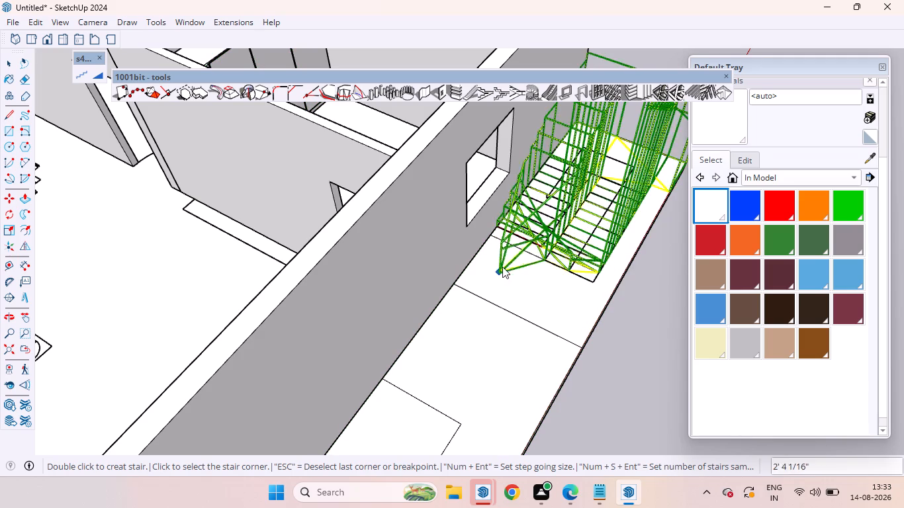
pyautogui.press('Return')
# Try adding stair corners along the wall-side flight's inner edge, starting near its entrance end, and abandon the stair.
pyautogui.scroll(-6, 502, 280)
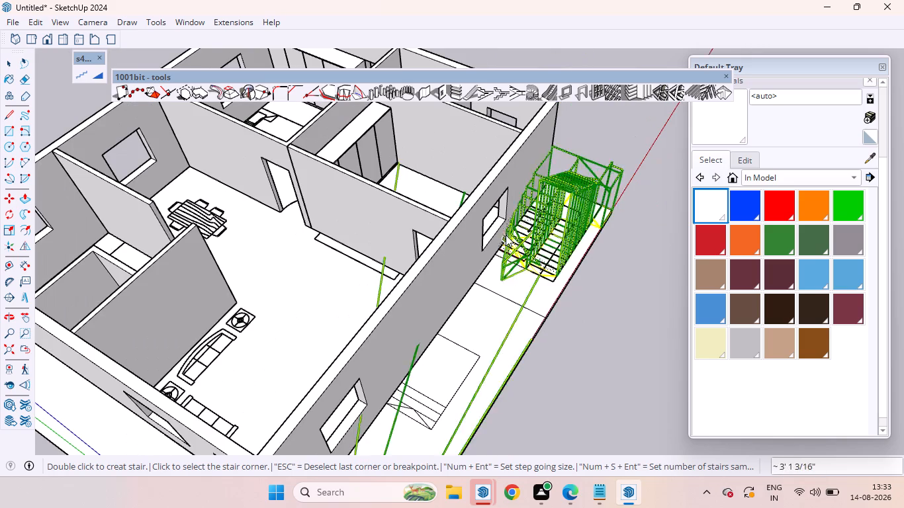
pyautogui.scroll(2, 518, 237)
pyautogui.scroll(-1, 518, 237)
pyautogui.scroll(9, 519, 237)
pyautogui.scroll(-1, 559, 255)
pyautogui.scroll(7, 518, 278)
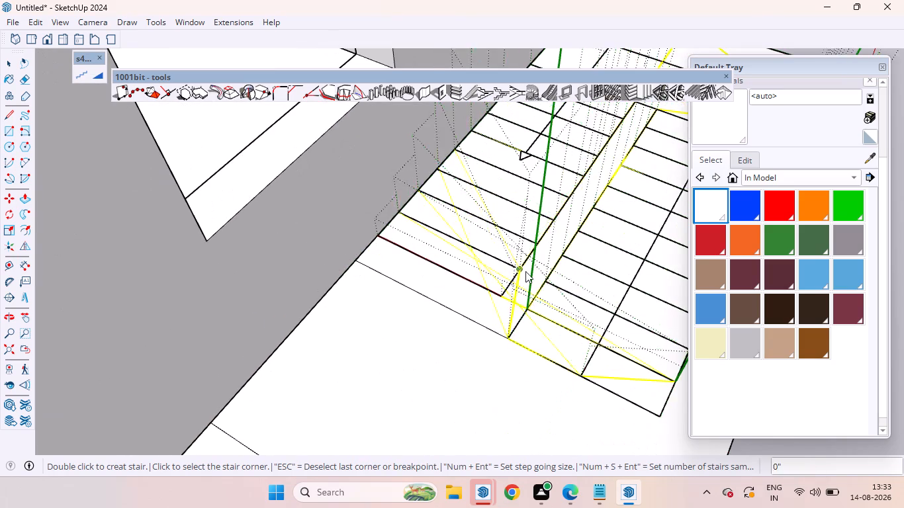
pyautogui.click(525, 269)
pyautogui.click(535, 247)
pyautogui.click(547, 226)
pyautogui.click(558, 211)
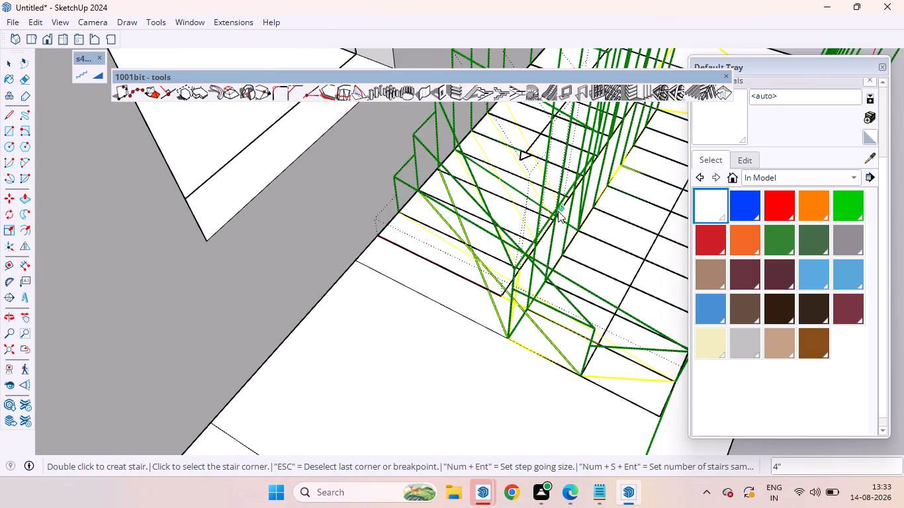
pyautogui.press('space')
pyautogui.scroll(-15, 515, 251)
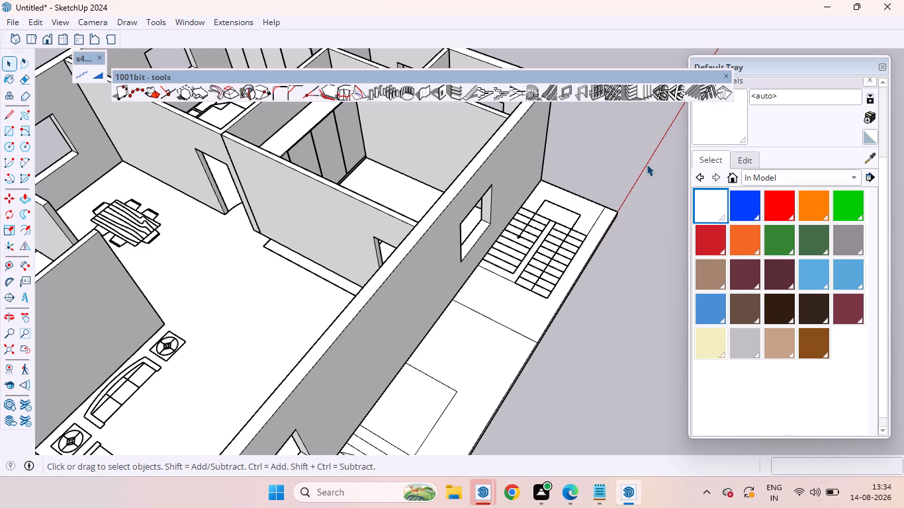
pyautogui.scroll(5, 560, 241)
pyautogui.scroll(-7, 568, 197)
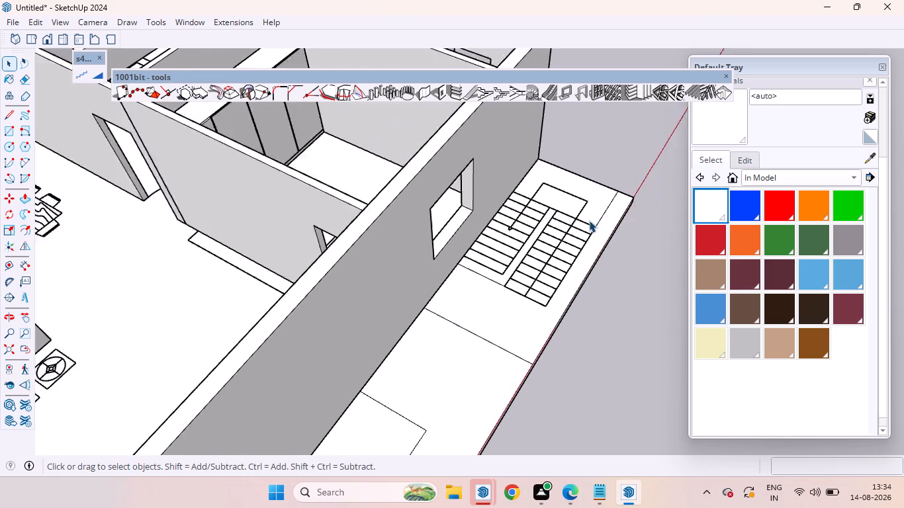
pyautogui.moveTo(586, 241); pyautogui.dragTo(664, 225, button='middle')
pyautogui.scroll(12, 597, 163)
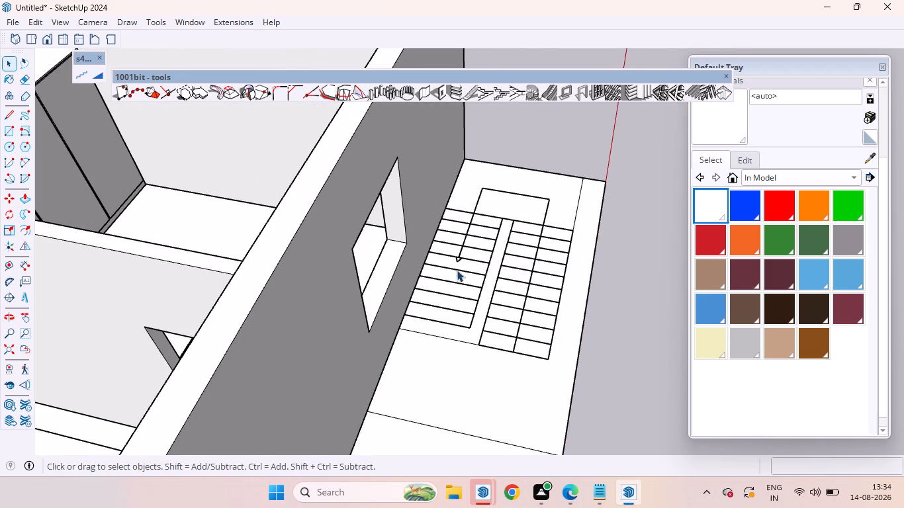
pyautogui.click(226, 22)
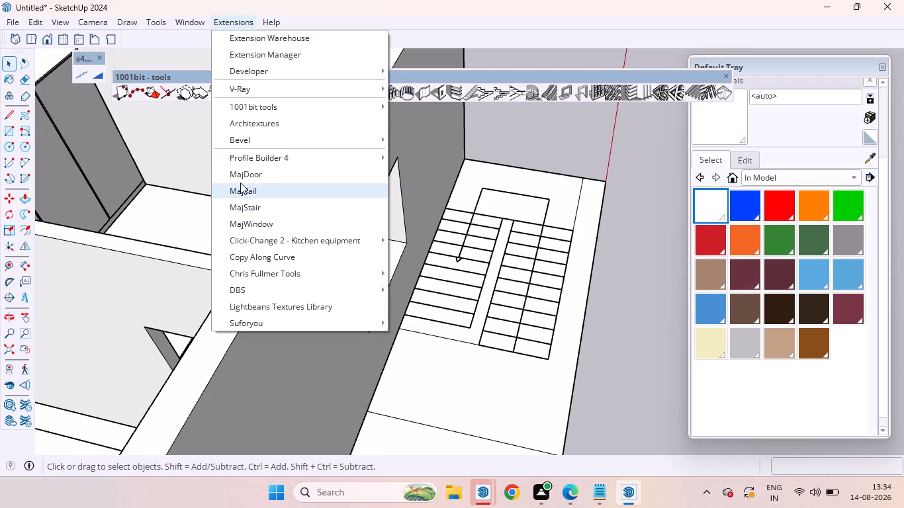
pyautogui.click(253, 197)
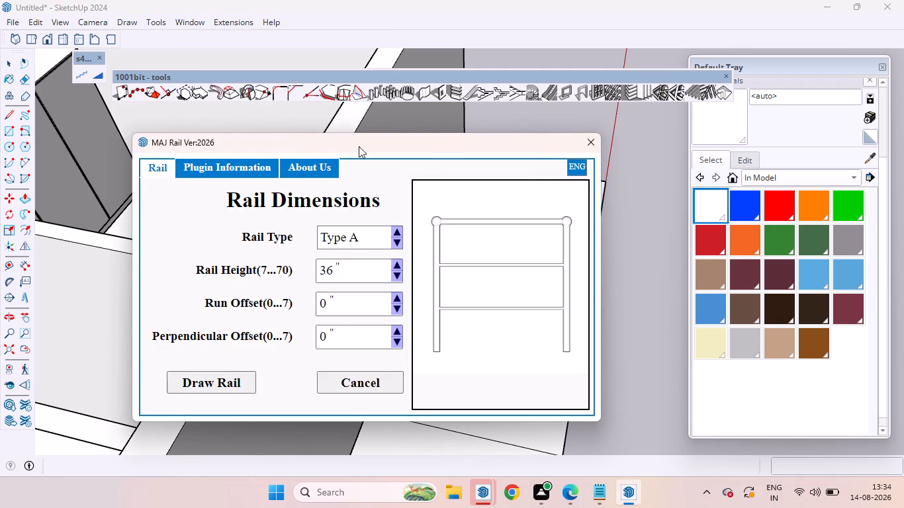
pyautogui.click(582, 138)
# Set up a MajStair Type C stair with an 8-inch stair riser and start drawing it.
pyautogui.click(249, 22)
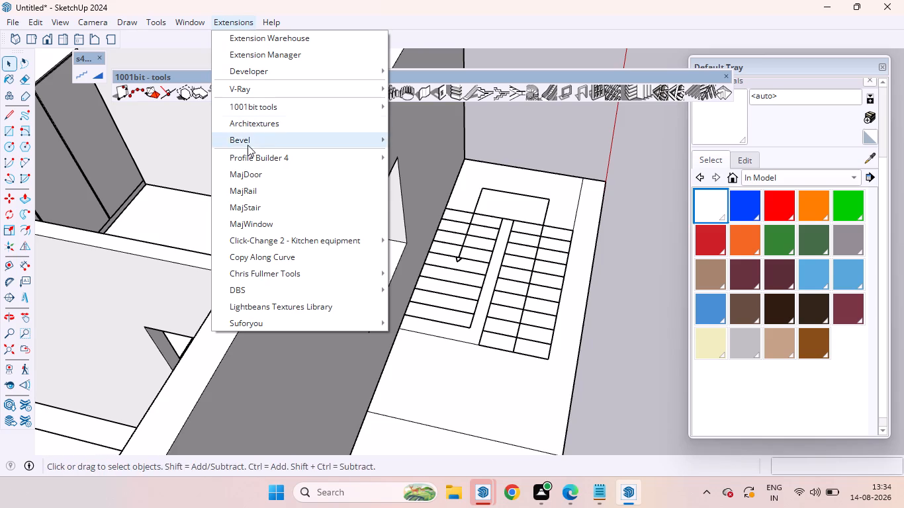
pyautogui.click(249, 206)
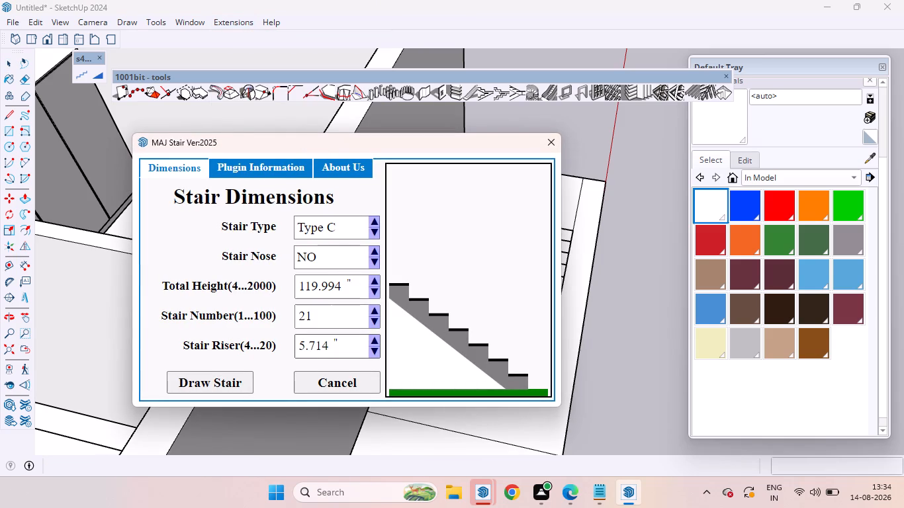
pyautogui.moveTo(346, 346); pyautogui.dragTo(271, 318)
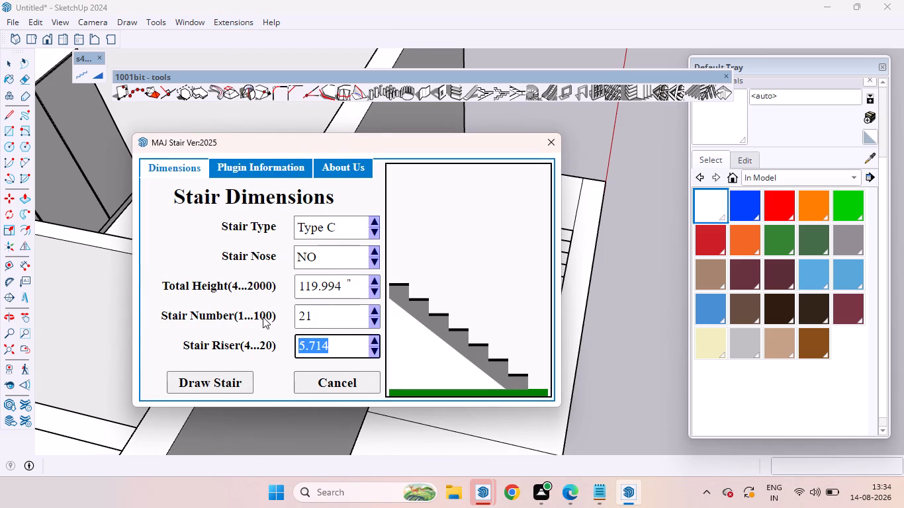
pyautogui.press('BackSpace')
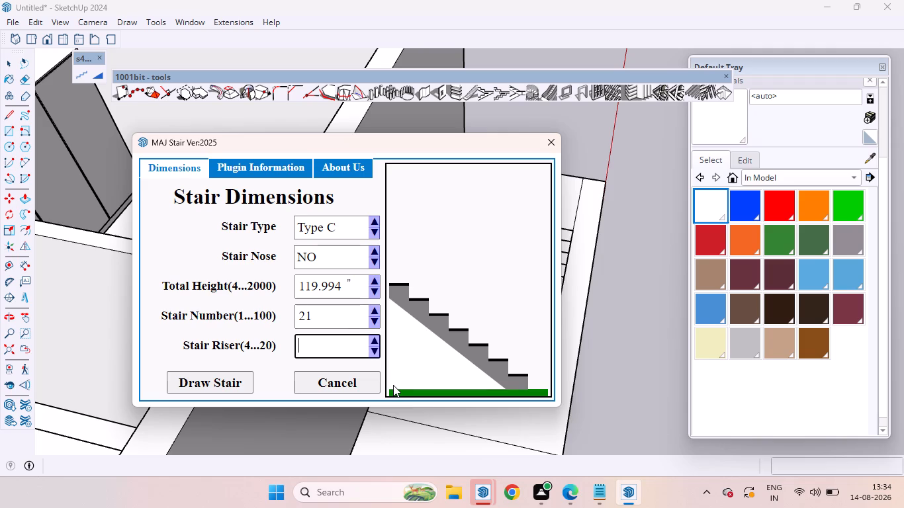
pyautogui.press('8')
pyautogui.click(201, 381)
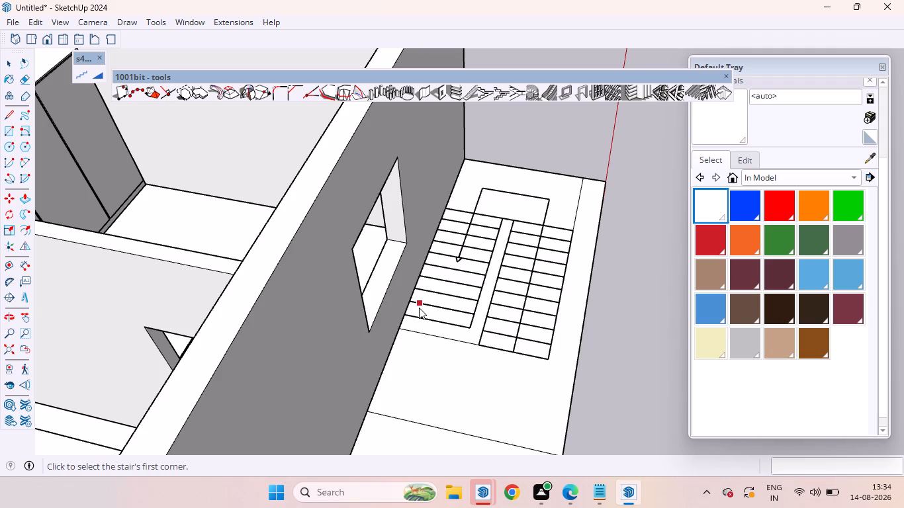
# Place the stair entrance across the wall-side flight's near end and add corners tread by tread along the wall to the landing.
pyautogui.scroll(4, 476, 336)
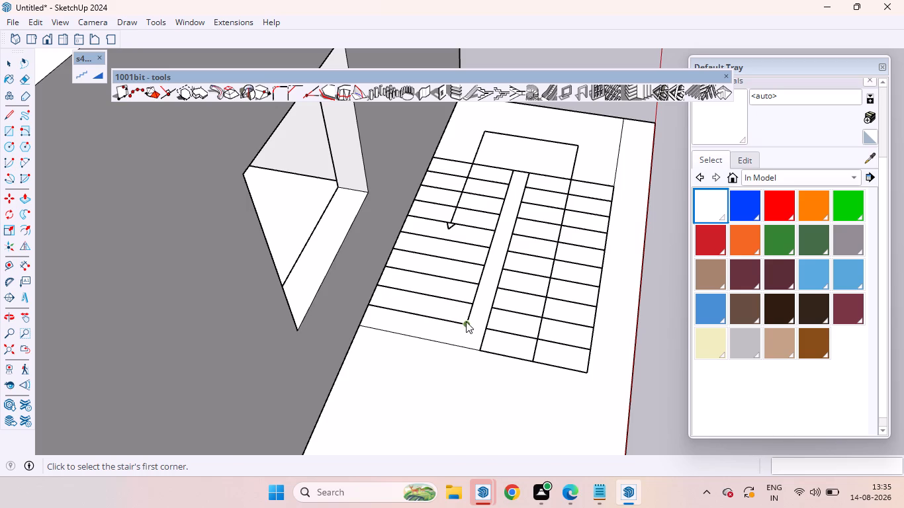
pyautogui.click(466, 321)
pyautogui.click(374, 304)
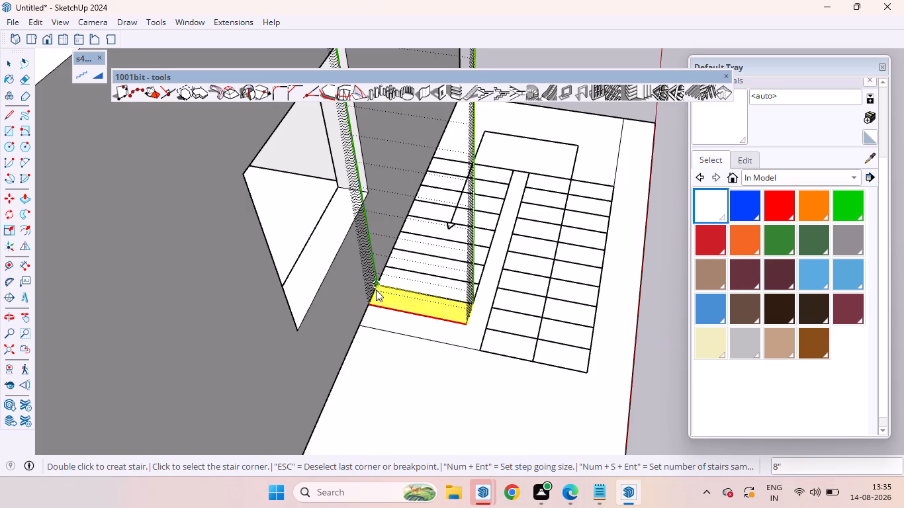
pyautogui.click(379, 284)
pyautogui.click(387, 267)
pyautogui.click(392, 251)
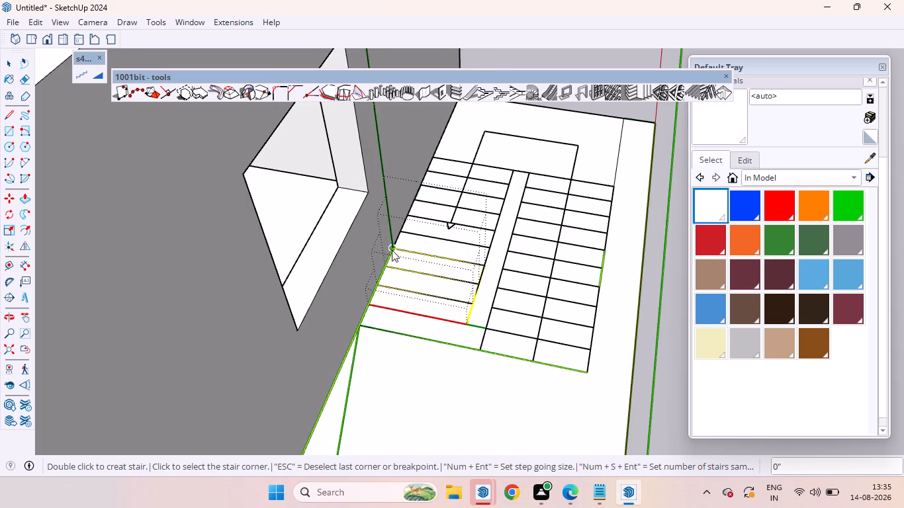
pyautogui.click(399, 236)
pyautogui.click(407, 209)
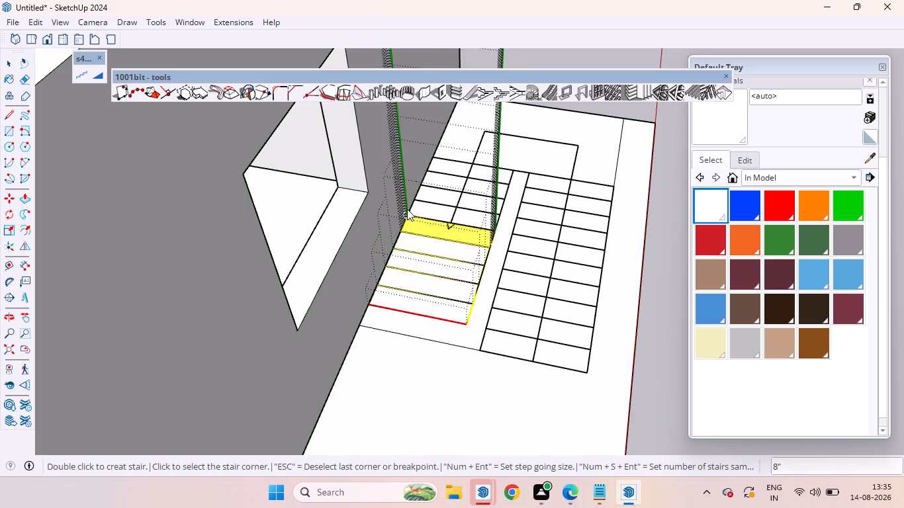
pyautogui.click(412, 197)
pyautogui.click(416, 183)
pyautogui.click(422, 173)
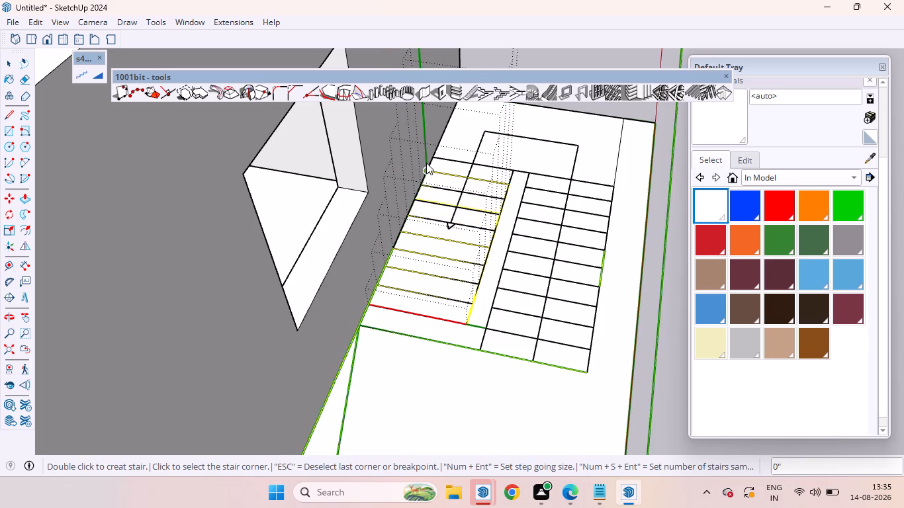
pyautogui.click(429, 158)
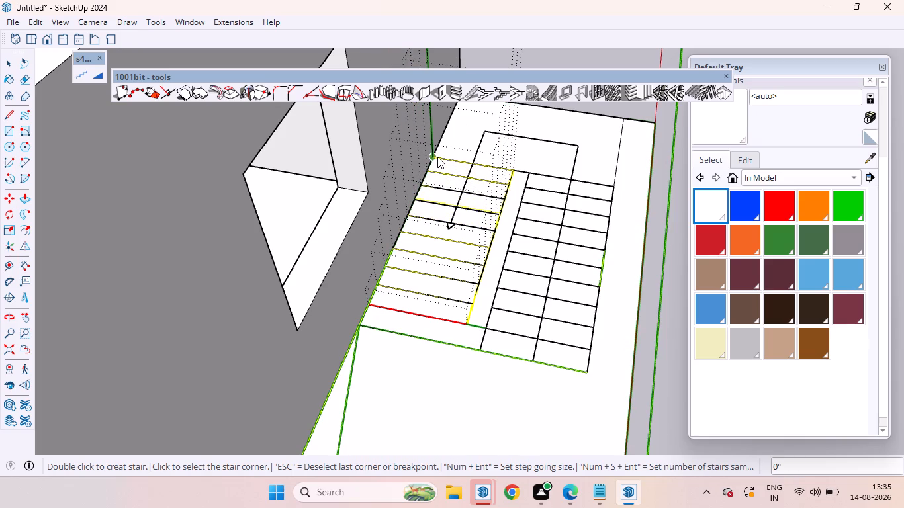
# Carry the stair around the landing with corners at the wall end and along the floor's back edge.
pyautogui.scroll(3, 430, 165)
pyautogui.scroll(-9, 430, 165)
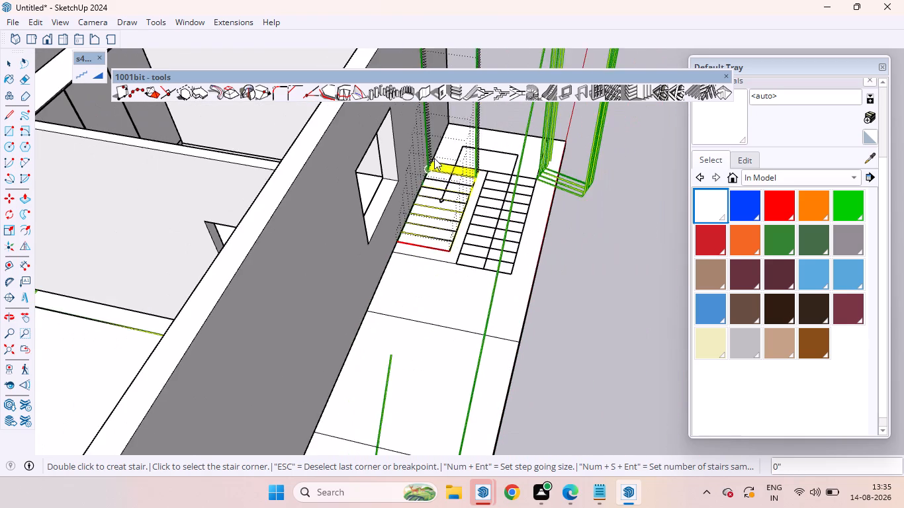
pyautogui.click(445, 128)
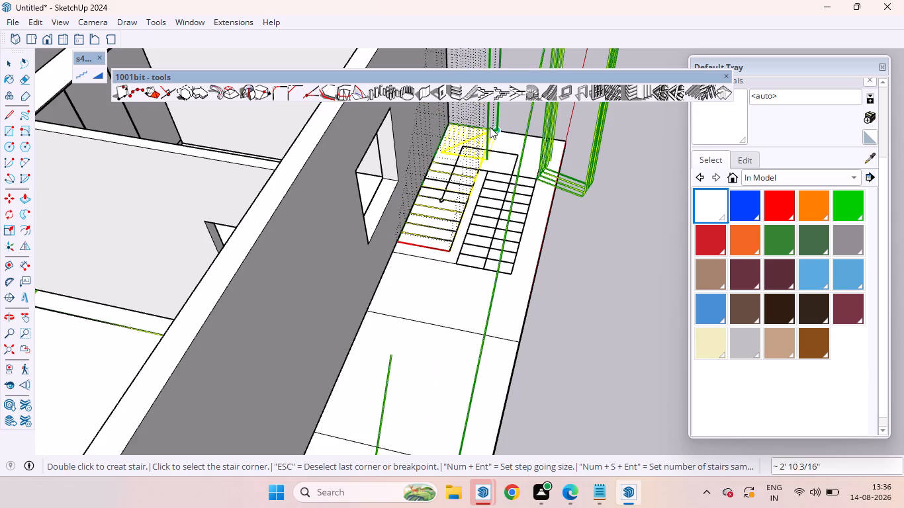
pyautogui.click(490, 127)
pyautogui.moveTo(528, 138); pyautogui.dragTo(535, 143, button='middle')
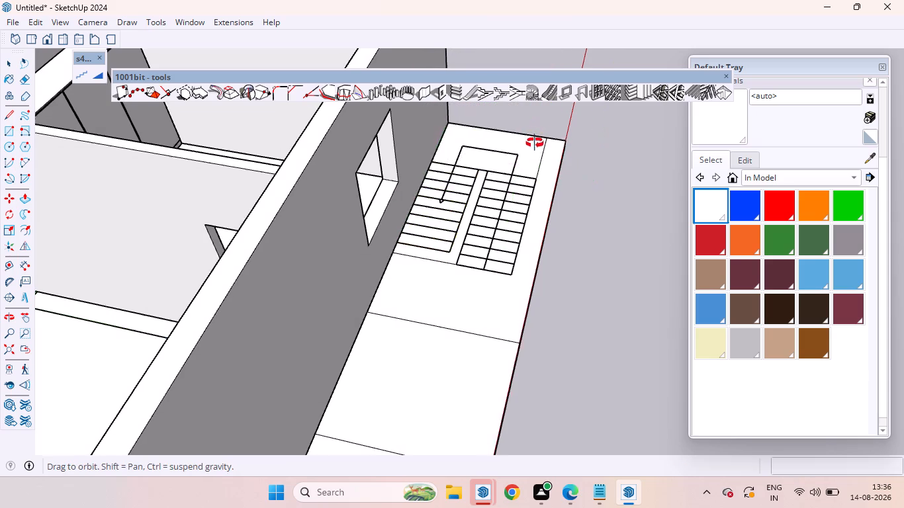
pyautogui.moveTo(535, 143); pyautogui.dragTo(555, 144, button='middle')
pyautogui.click(536, 134)
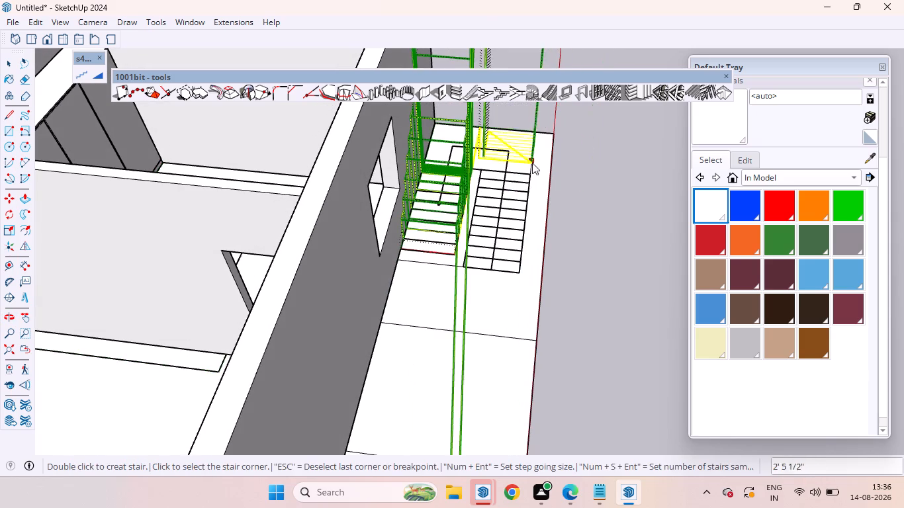
# Continue the stair corners tread by tread along the outer flight's outer edge, from the landing to its far end.
pyautogui.click(528, 173)
pyautogui.click(529, 181)
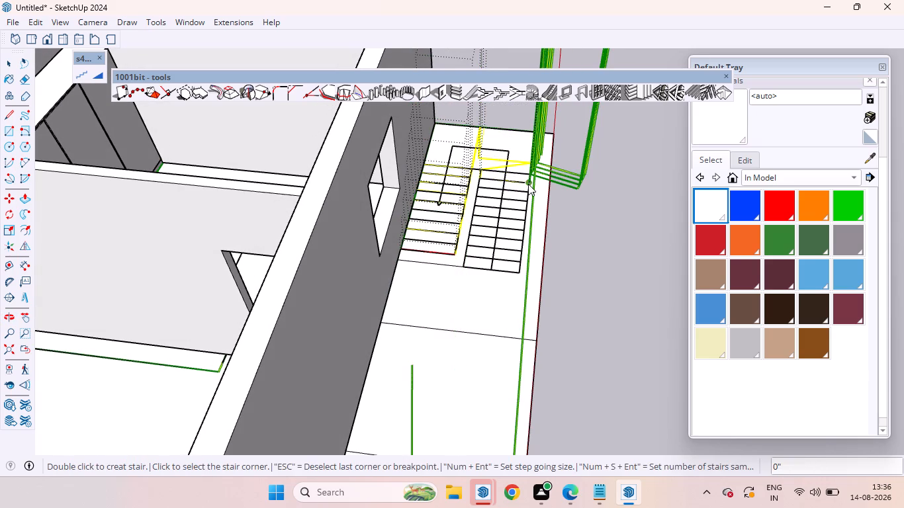
pyautogui.click(527, 191)
pyautogui.click(526, 204)
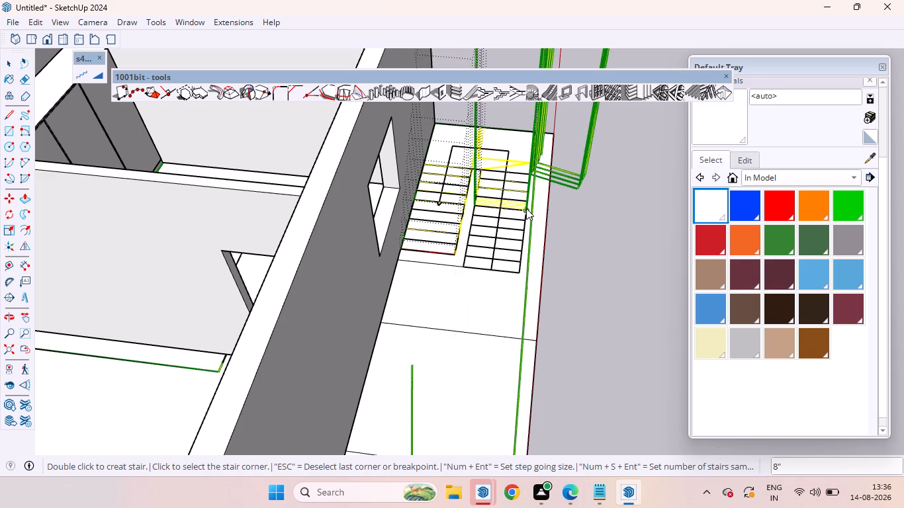
pyautogui.click(526, 208)
pyautogui.moveTo(525, 222); pyautogui.dragTo(523, 228)
pyautogui.click(522, 233)
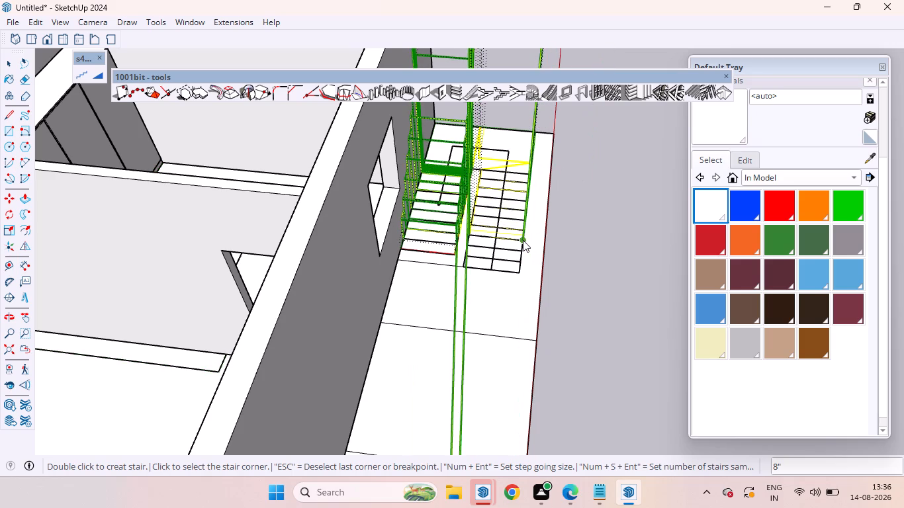
pyautogui.click(523, 239)
pyautogui.click(525, 249)
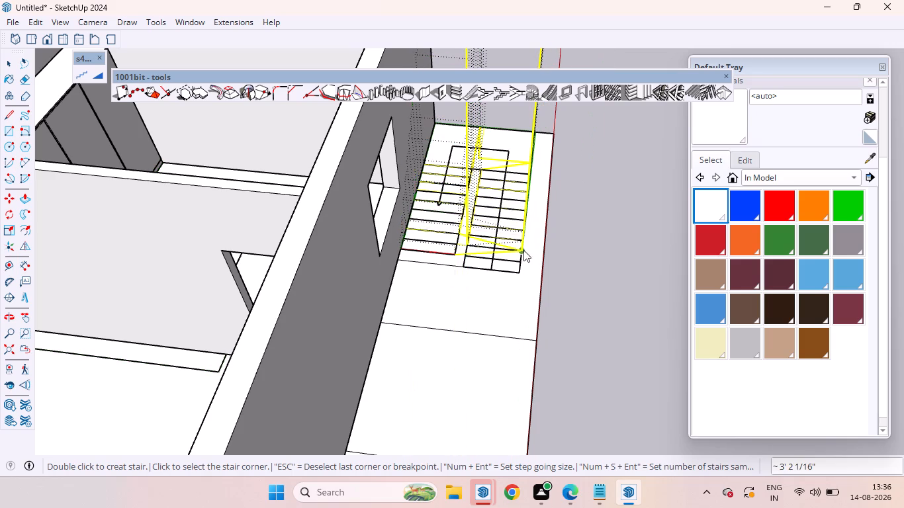
pyautogui.click(521, 259)
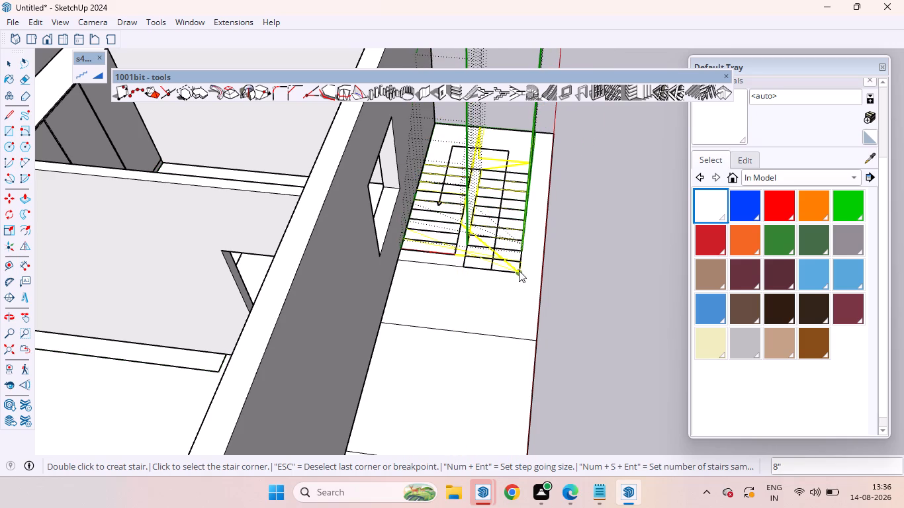
pyautogui.click(519, 271)
# Add stair corners across the outer flight's far end, and continue them along the wall-side flight's inner edge back to the landing.
pyautogui.click(465, 266)
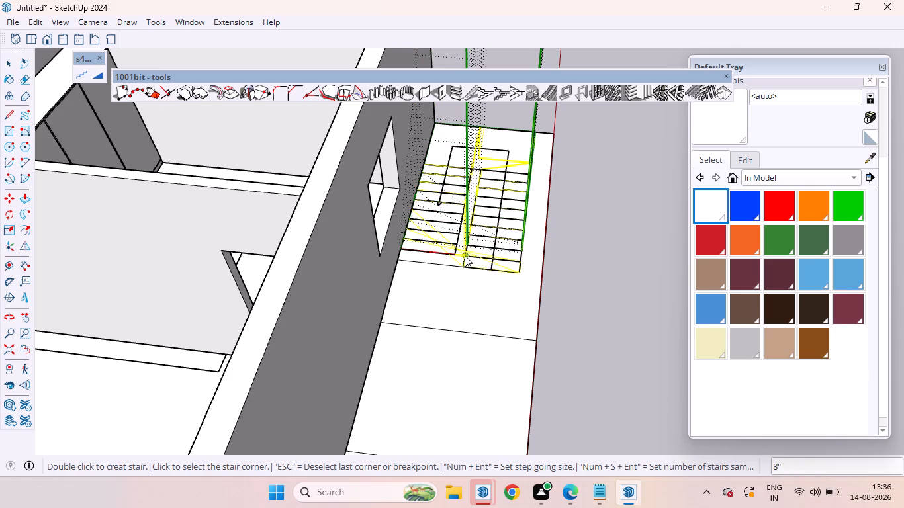
pyautogui.click(456, 254)
pyautogui.click(458, 243)
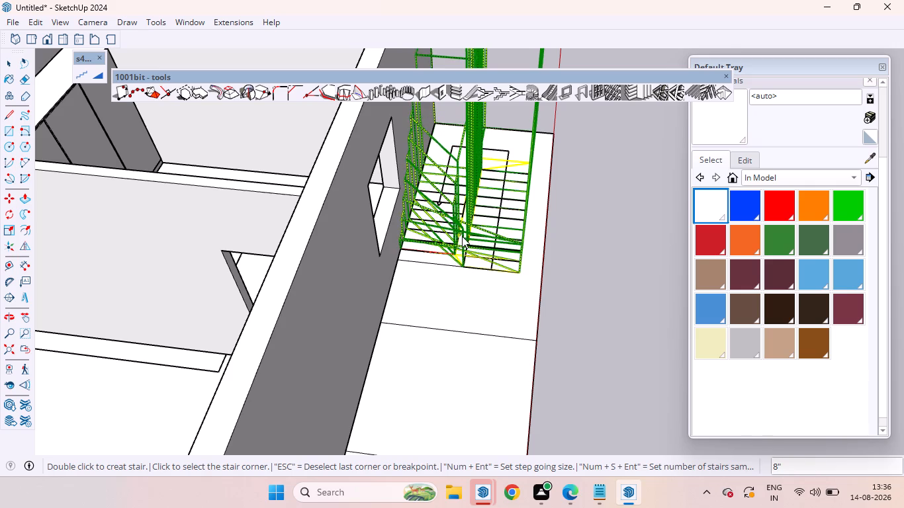
pyautogui.scroll(6, 457, 231)
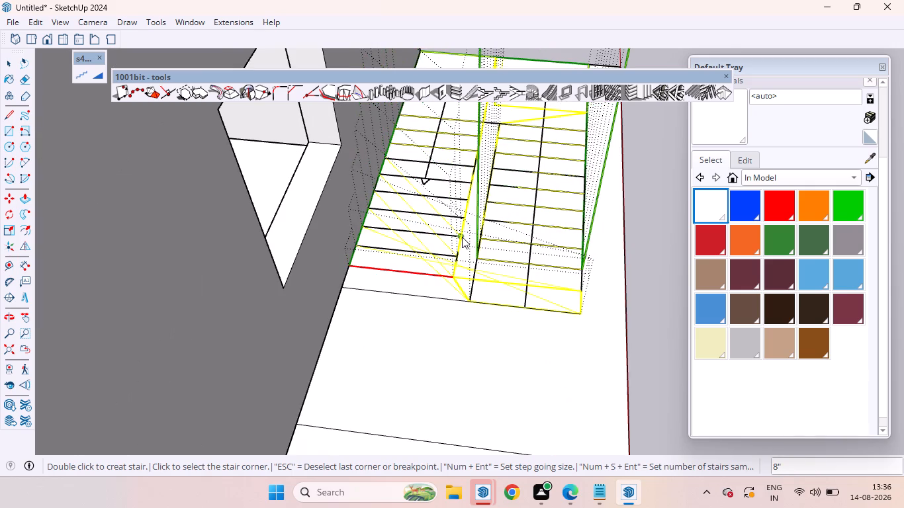
pyautogui.click(462, 237)
pyautogui.click(466, 222)
pyautogui.click(470, 202)
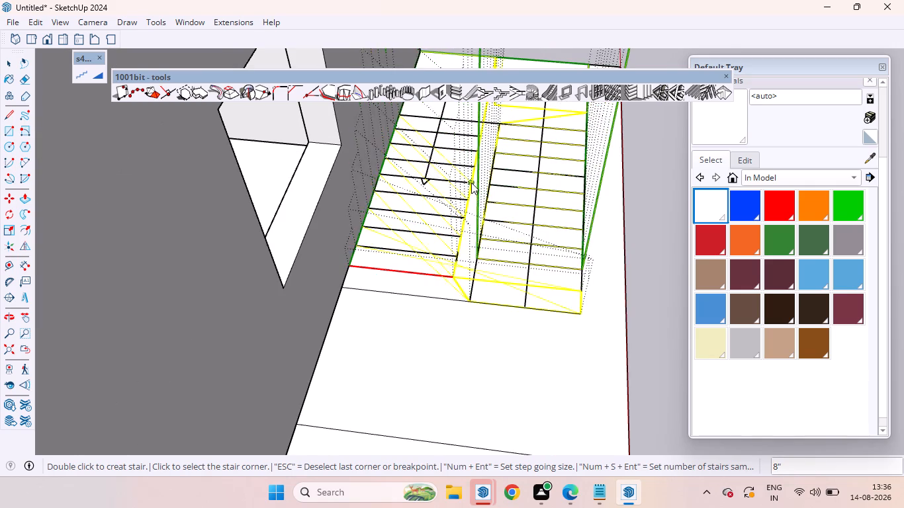
pyautogui.click(471, 183)
pyautogui.click(474, 166)
pyautogui.click(476, 150)
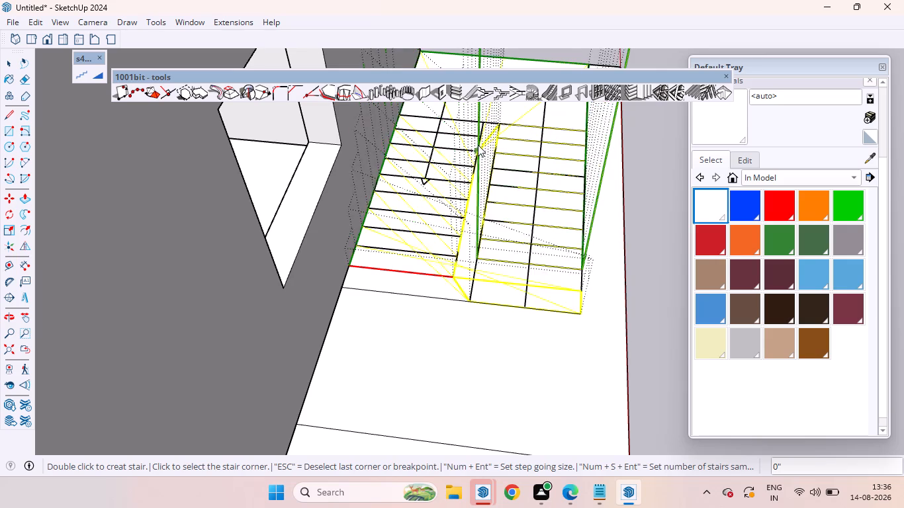
pyautogui.click(480, 136)
pyautogui.click(483, 124)
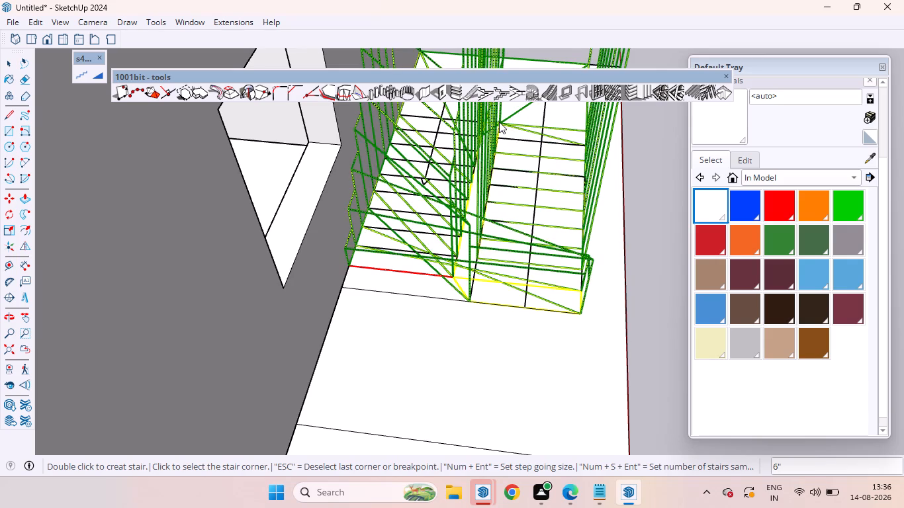
# Add the remaining stair corners down the outer flight's inner edge from the landing to generate the stair.
pyautogui.click(499, 122)
pyautogui.click(499, 136)
pyautogui.click(493, 152)
pyautogui.click(489, 167)
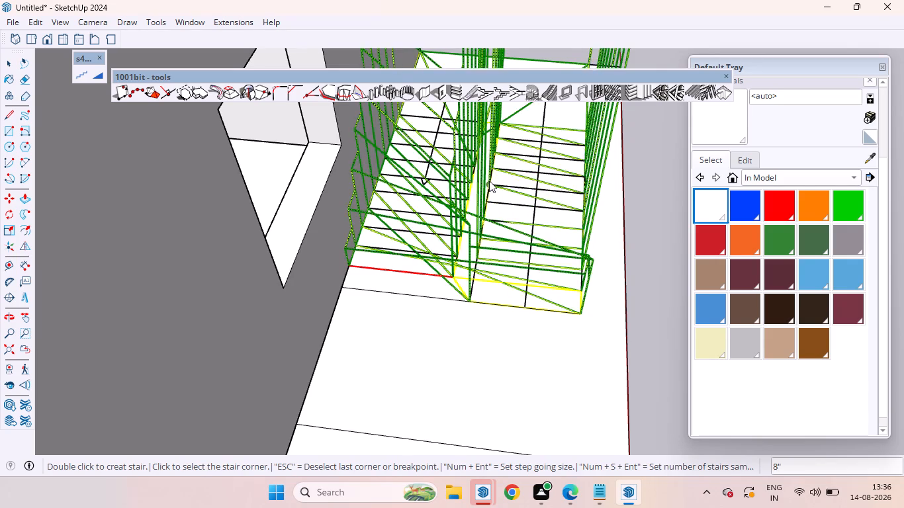
pyautogui.click(489, 184)
pyautogui.click(490, 200)
pyautogui.click(480, 216)
pyautogui.click(478, 237)
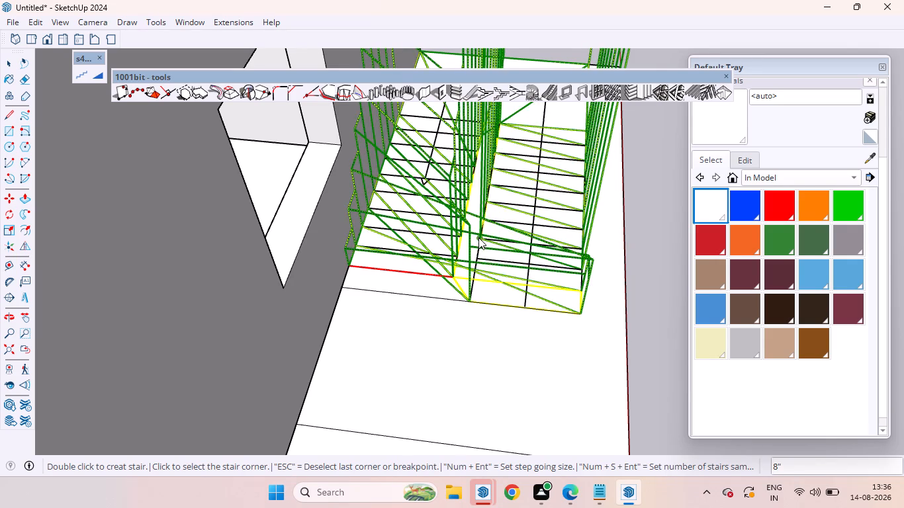
# Examine the generated stair from several angles against the floor drawing, the front wall and the whole house.
pyautogui.scroll(-6, 496, 282)
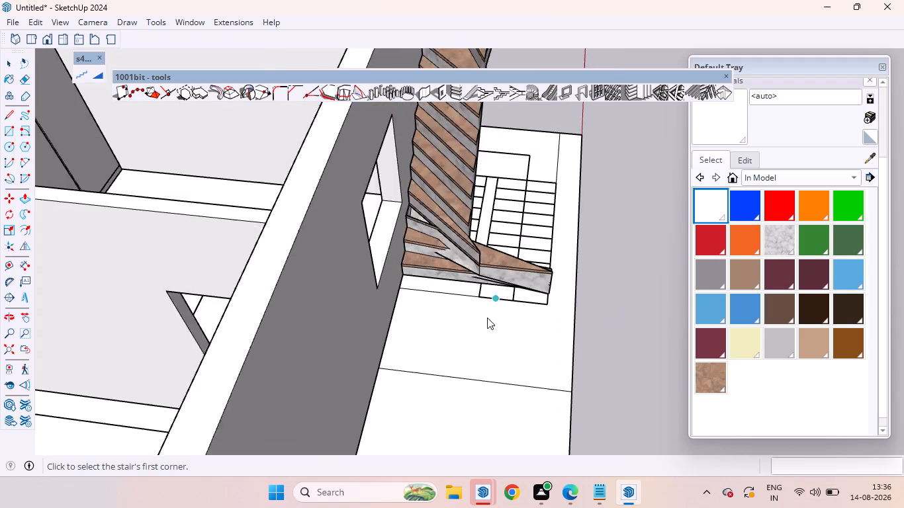
pyautogui.scroll(-6, 490, 296)
pyautogui.moveTo(520, 310); pyautogui.dragTo(302, 224, button='middle')
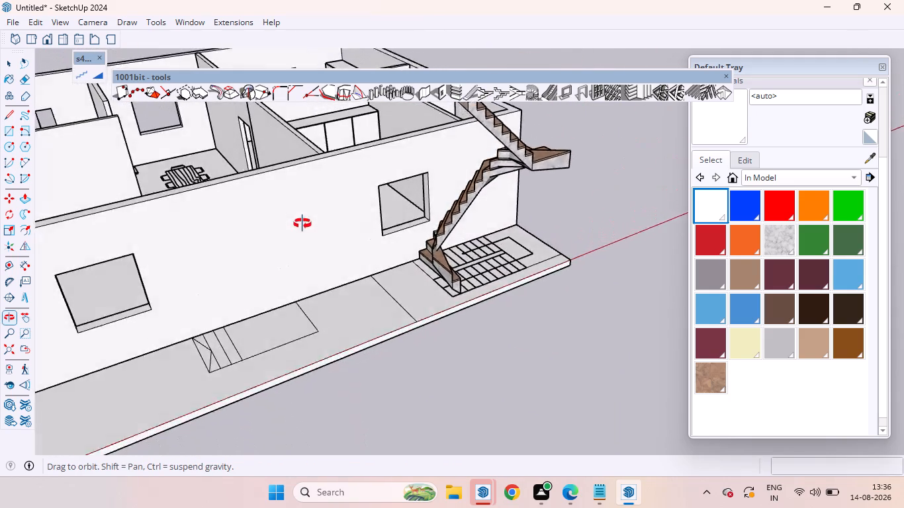
pyautogui.moveTo(302, 224); pyautogui.dragTo(546, 321, button='middle')
pyautogui.scroll(-13, 523, 235)
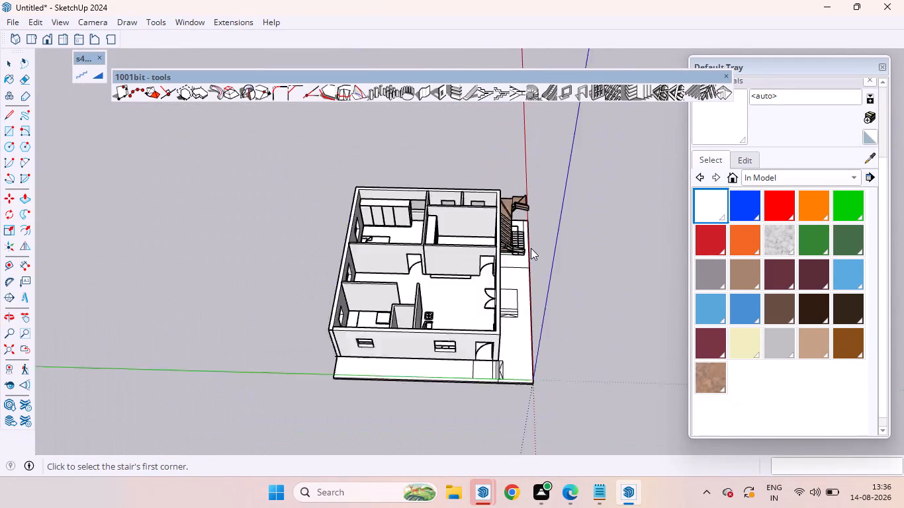
pyautogui.moveTo(531, 249); pyautogui.dragTo(246, 94, button='middle')
pyautogui.scroll(12, 613, 248)
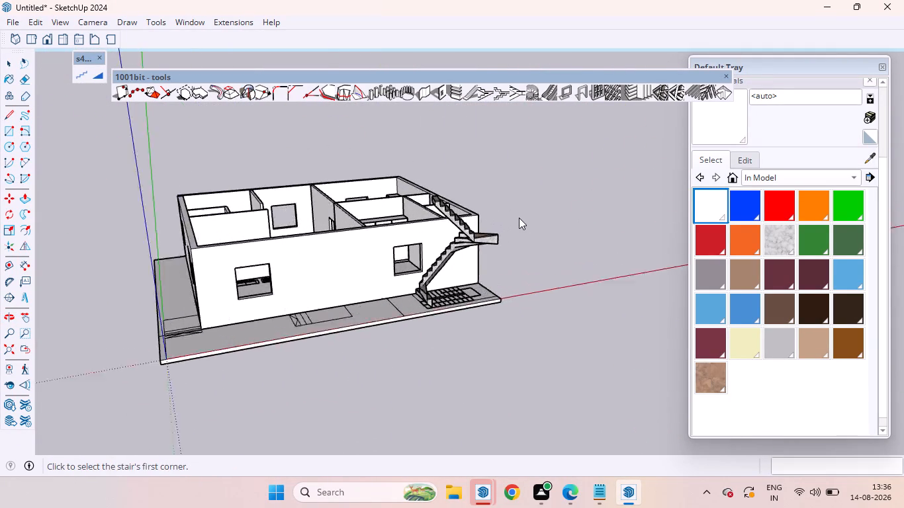
pyautogui.scroll(1, 519, 218)
pyautogui.moveTo(485, 229); pyautogui.dragTo(514, 295, button='middle')
pyautogui.click(479, 292)
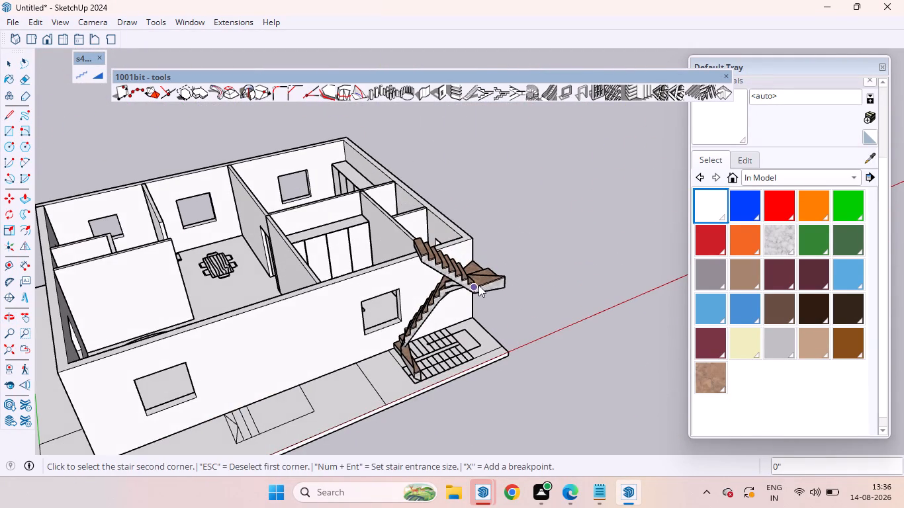
# Delete the generated stair standing in front of the house.
pyautogui.press('space')
pyautogui.press('space')
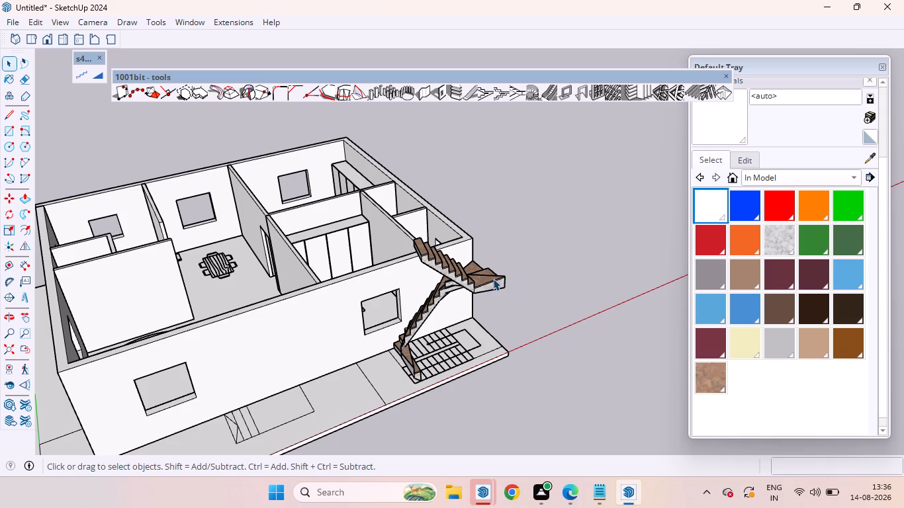
pyautogui.click(490, 278)
pyautogui.press('Delete')
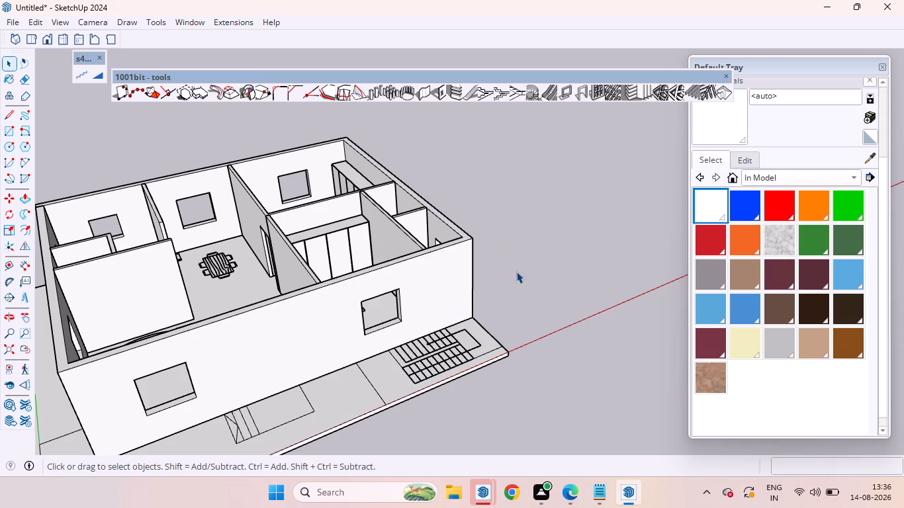
# Examine the house from above and from the front, comparing the room layout with the staircase drawing on the front floor.
pyautogui.scroll(-6, 520, 258)
pyautogui.scroll(1, 509, 271)
pyautogui.moveTo(509, 271); pyautogui.dragTo(551, 328, button='middle')
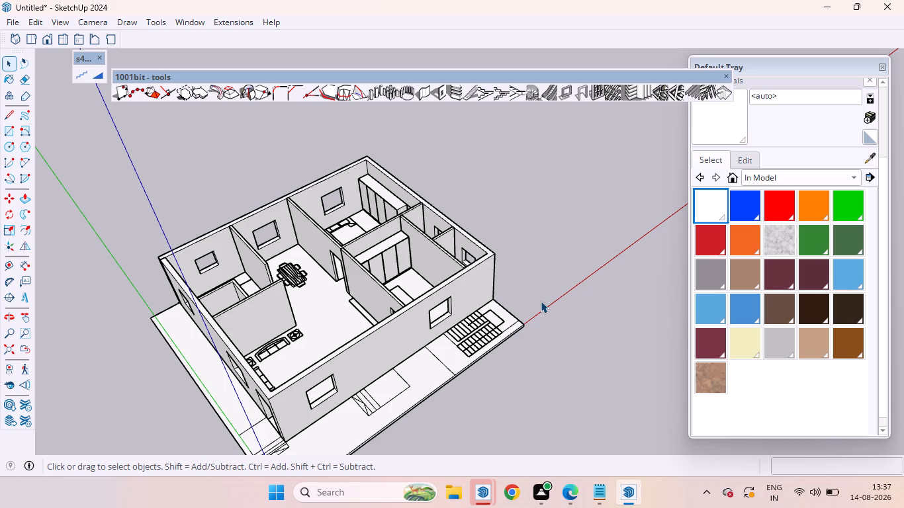
pyautogui.scroll(-3, 238, 214)
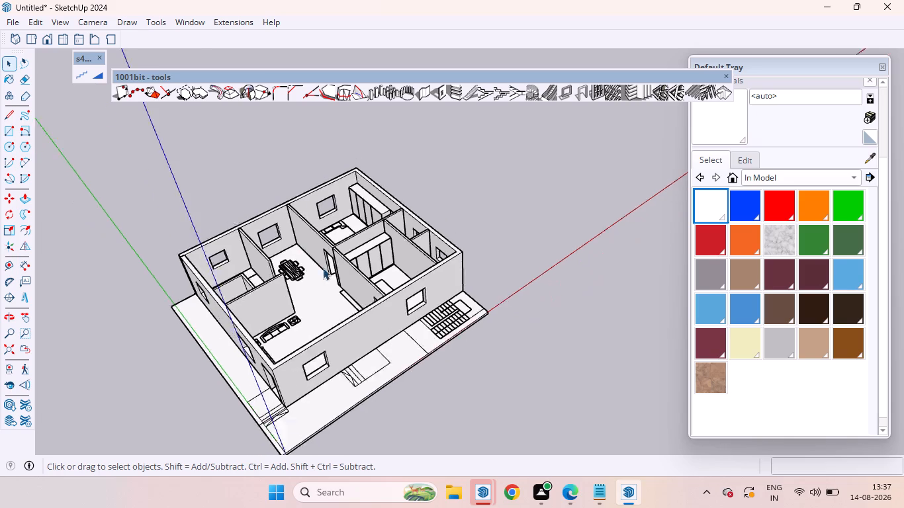
pyautogui.scroll(-4, 323, 268)
pyautogui.moveTo(334, 245); pyautogui.dragTo(282, 380, button='middle')
pyautogui.scroll(9, 324, 233)
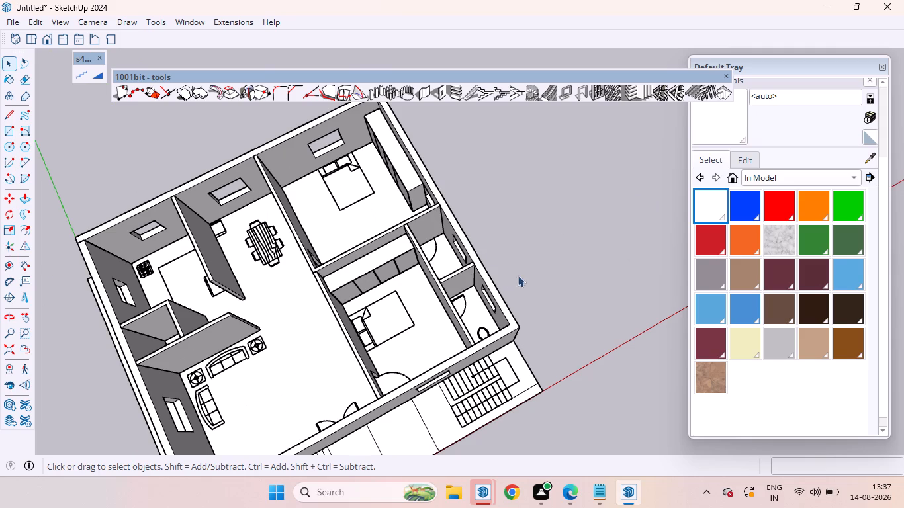
pyautogui.scroll(2, 477, 398)
pyautogui.moveTo(464, 396); pyautogui.dragTo(501, 302, button='middle')
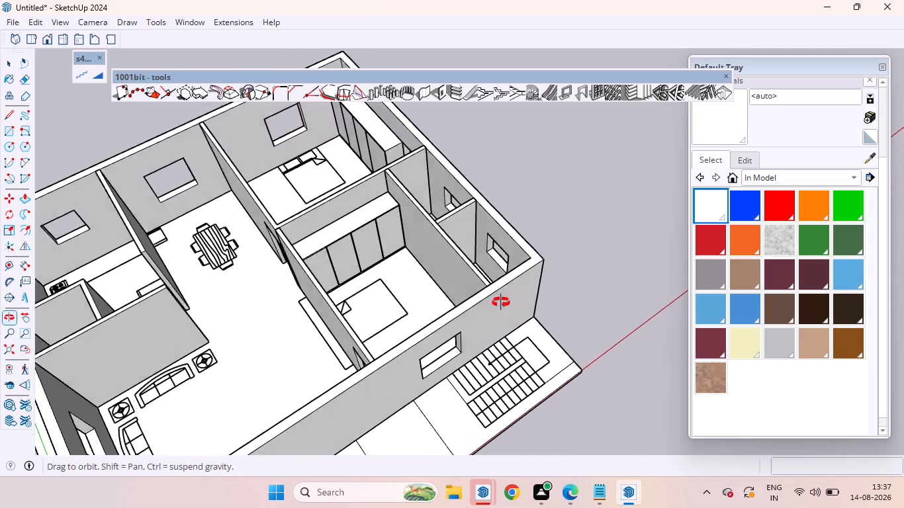
pyautogui.moveTo(501, 302); pyautogui.dragTo(510, 269, button='middle')
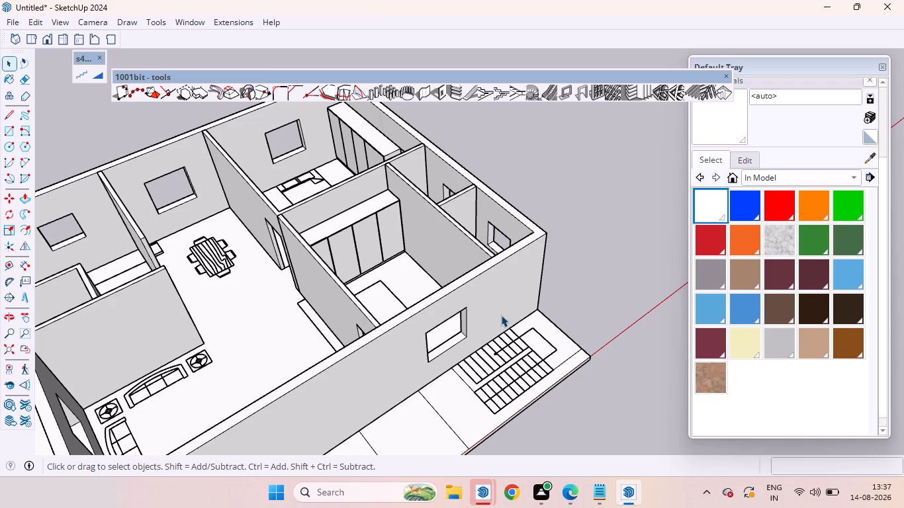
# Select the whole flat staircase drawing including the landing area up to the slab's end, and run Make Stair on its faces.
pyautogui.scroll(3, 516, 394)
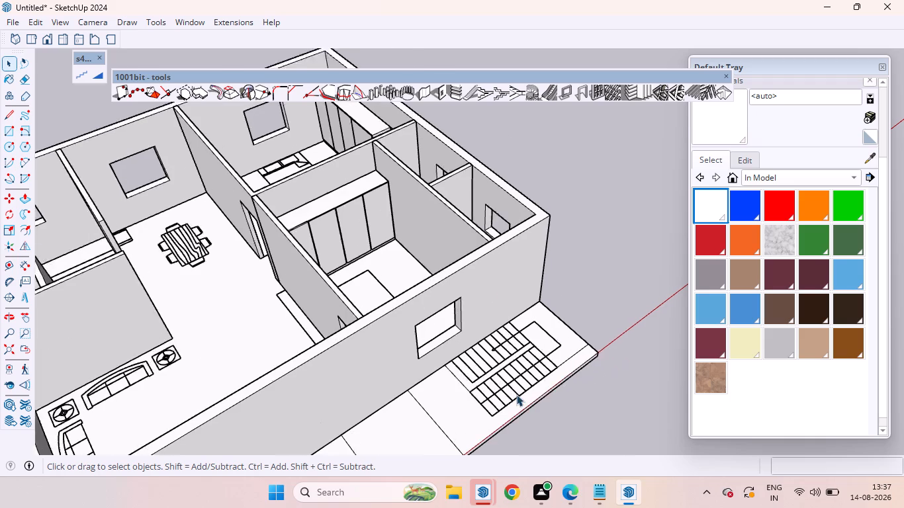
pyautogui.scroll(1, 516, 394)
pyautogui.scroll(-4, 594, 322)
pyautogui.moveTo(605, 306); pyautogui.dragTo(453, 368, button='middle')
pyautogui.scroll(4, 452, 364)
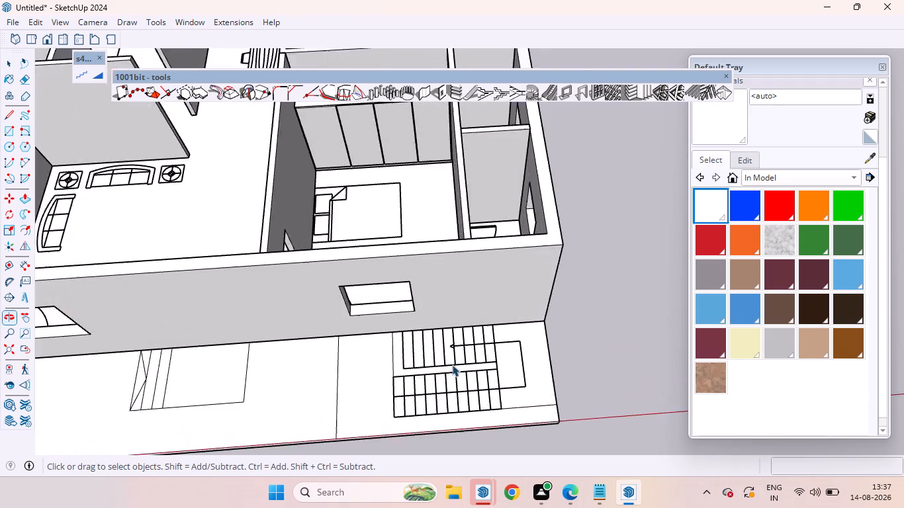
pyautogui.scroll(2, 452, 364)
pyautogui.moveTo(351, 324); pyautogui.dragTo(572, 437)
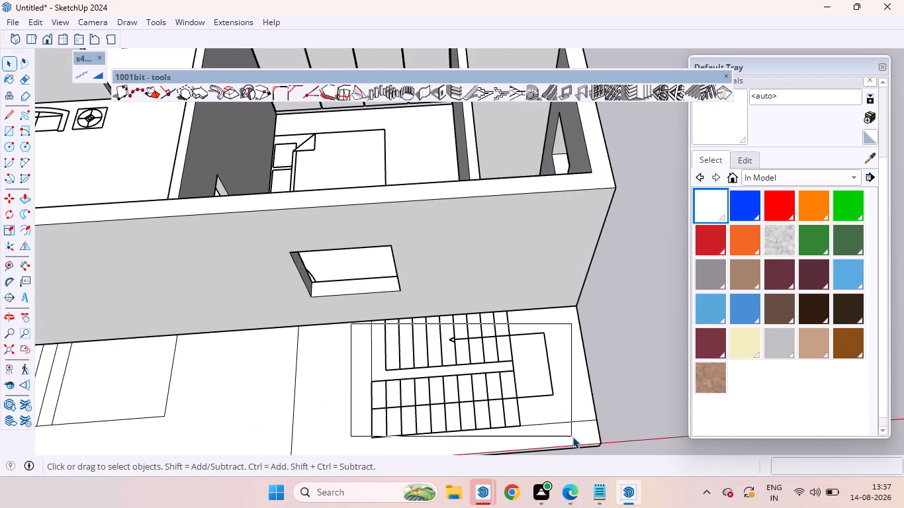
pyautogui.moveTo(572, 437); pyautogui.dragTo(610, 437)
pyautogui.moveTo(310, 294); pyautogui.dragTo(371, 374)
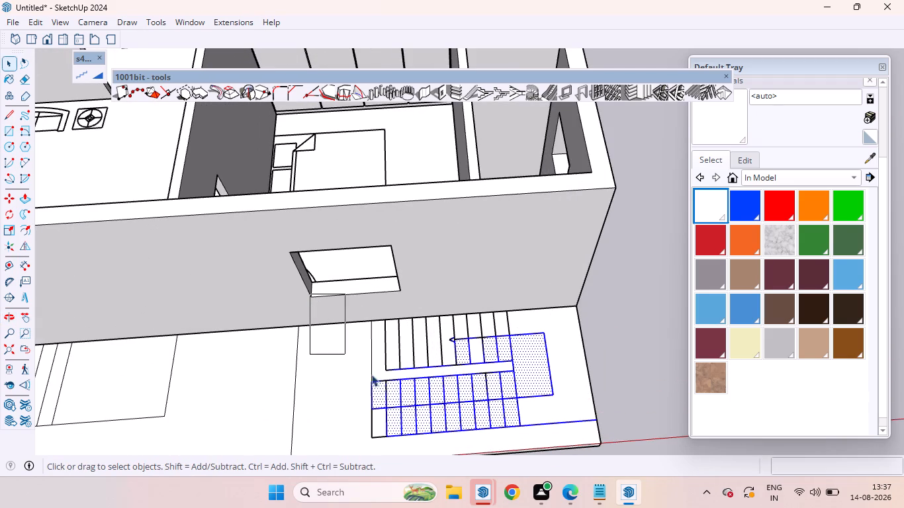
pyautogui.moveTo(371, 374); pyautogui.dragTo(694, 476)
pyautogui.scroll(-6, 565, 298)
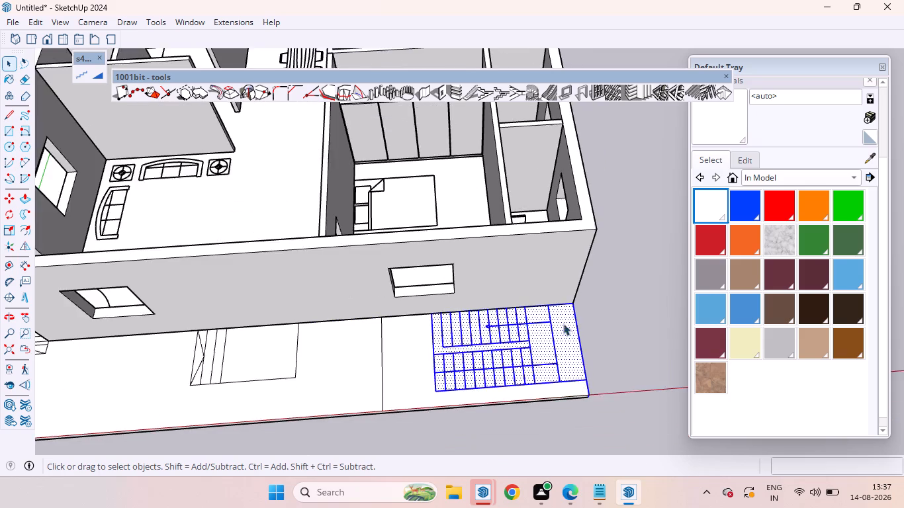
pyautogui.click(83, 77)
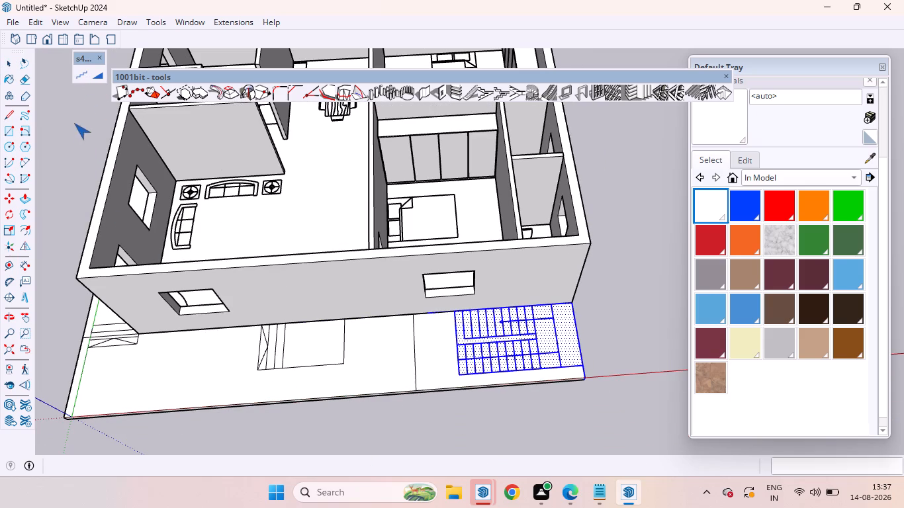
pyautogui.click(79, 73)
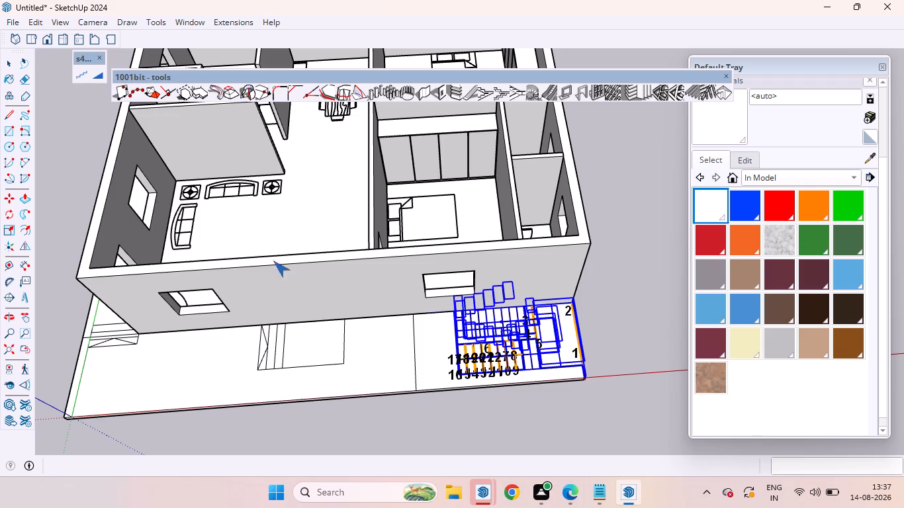
# Examine the Make Stair preview and its step numbering from several angles around the front wall and slab.
pyautogui.scroll(9, 539, 296)
pyautogui.scroll(-7, 554, 284)
pyautogui.scroll(1, 574, 284)
pyautogui.scroll(-5, 574, 284)
pyautogui.moveTo(551, 312); pyautogui.dragTo(418, 183, button='middle')
pyautogui.scroll(5, 504, 288)
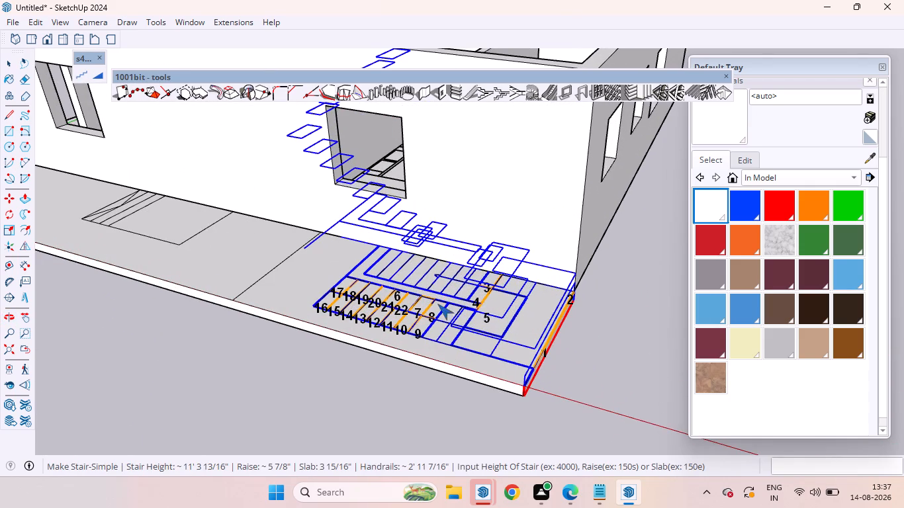
pyautogui.moveTo(386, 307); pyautogui.dragTo(620, 345, button='middle')
pyautogui.scroll(-7, 397, 310)
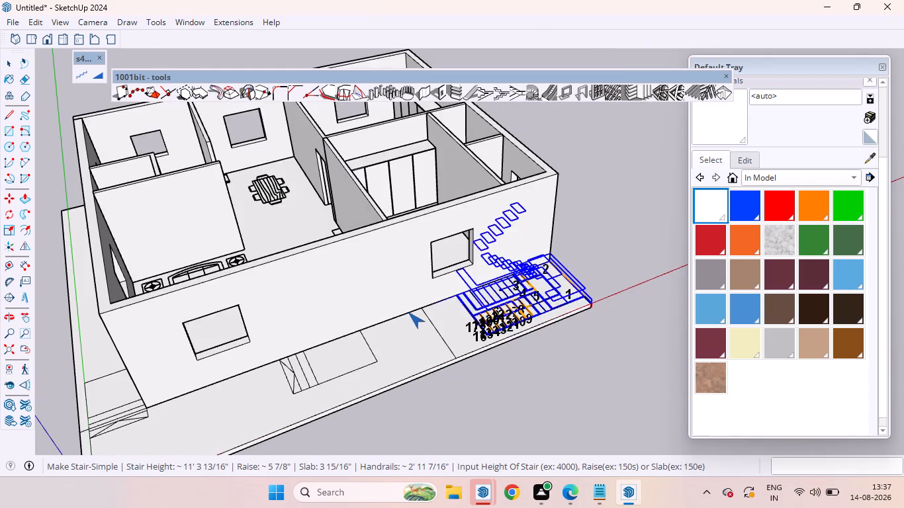
pyautogui.moveTo(418, 314); pyautogui.dragTo(637, 290, button='middle')
pyautogui.scroll(5, 600, 232)
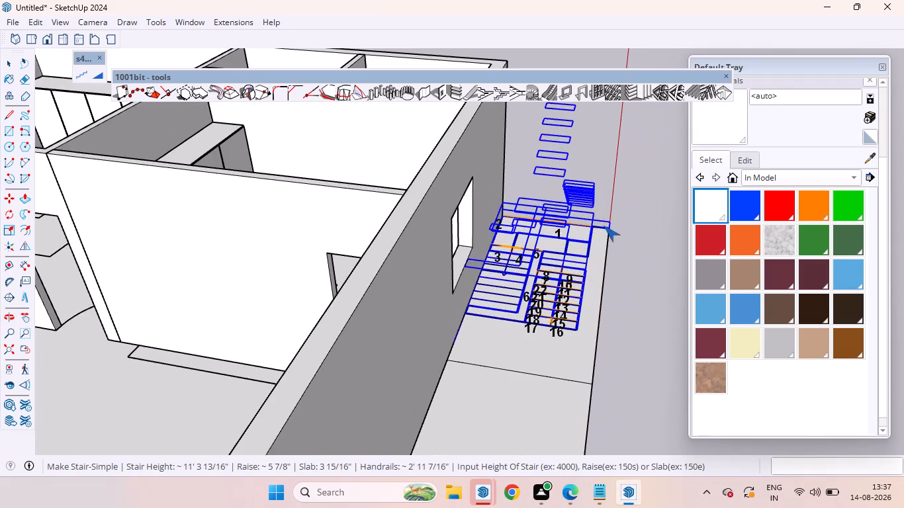
pyautogui.moveTo(604, 226); pyautogui.dragTo(527, 240, button='middle')
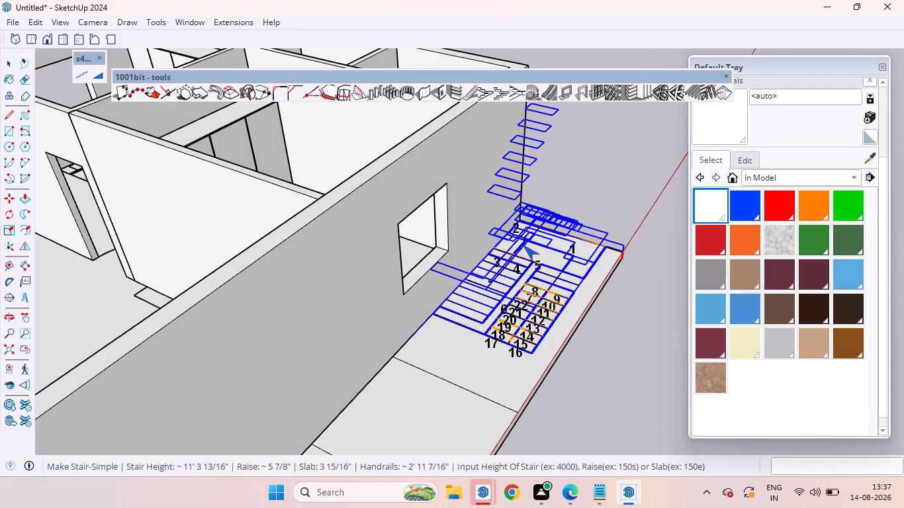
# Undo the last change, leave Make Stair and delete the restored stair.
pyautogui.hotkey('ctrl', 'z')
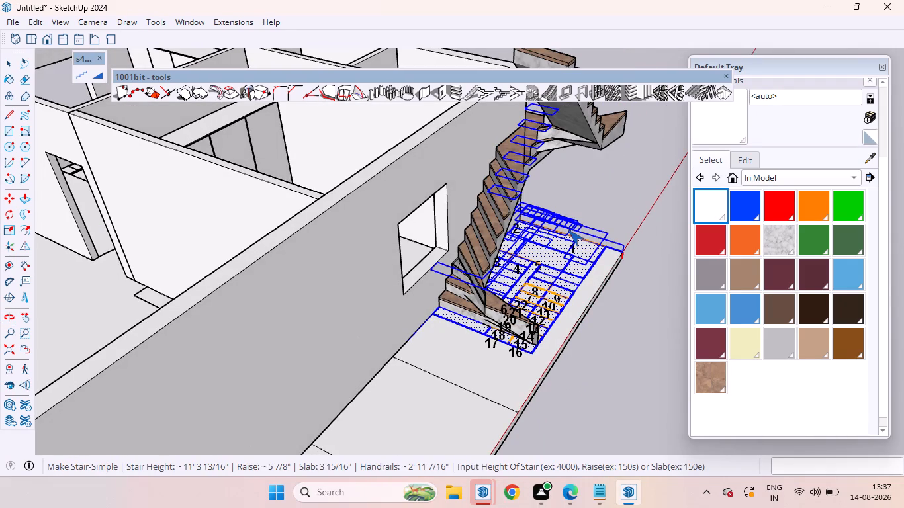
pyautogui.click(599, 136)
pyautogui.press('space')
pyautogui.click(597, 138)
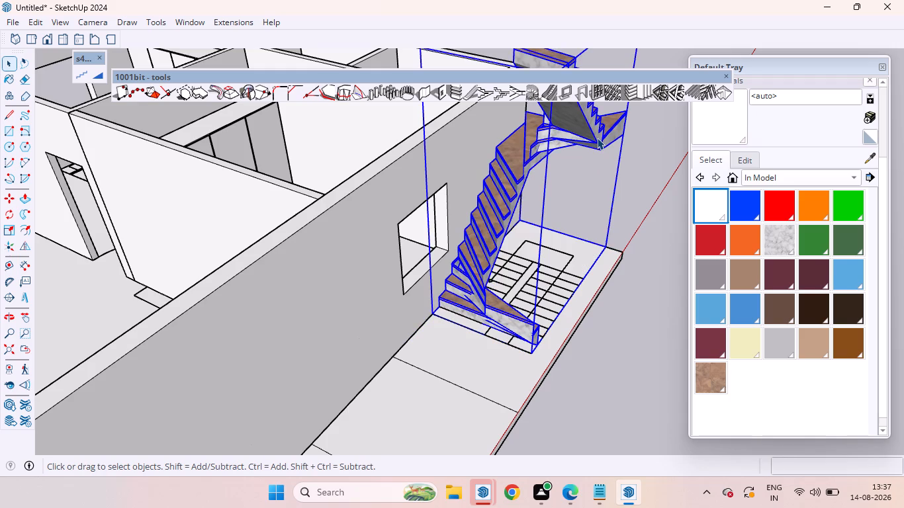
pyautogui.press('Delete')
# Delete the short edge closing the staircase drawing between the wall-side flight's far end and the front wall.
pyautogui.scroll(-6, 557, 201)
pyautogui.moveTo(554, 185); pyautogui.dragTo(352, 244, button='middle')
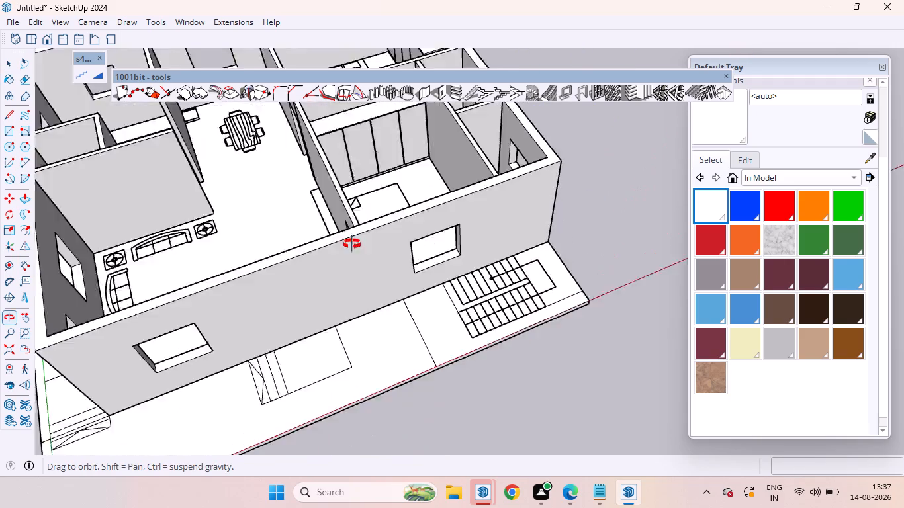
pyautogui.moveTo(352, 244); pyautogui.dragTo(340, 237, button='middle')
pyautogui.scroll(5, 353, 261)
pyautogui.scroll(-6, 423, 267)
pyautogui.moveTo(530, 290); pyautogui.dragTo(433, 269, button='middle')
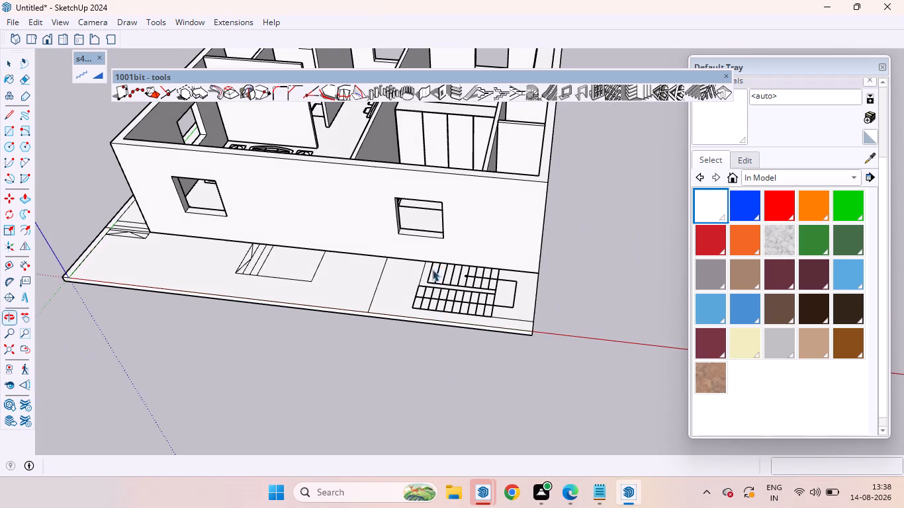
pyautogui.click(387, 244)
pyautogui.press('space')
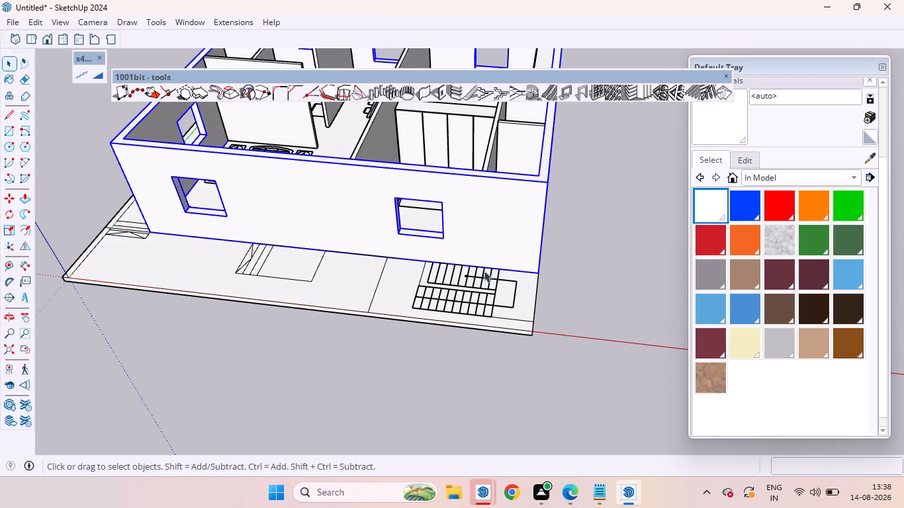
pyautogui.click(421, 267)
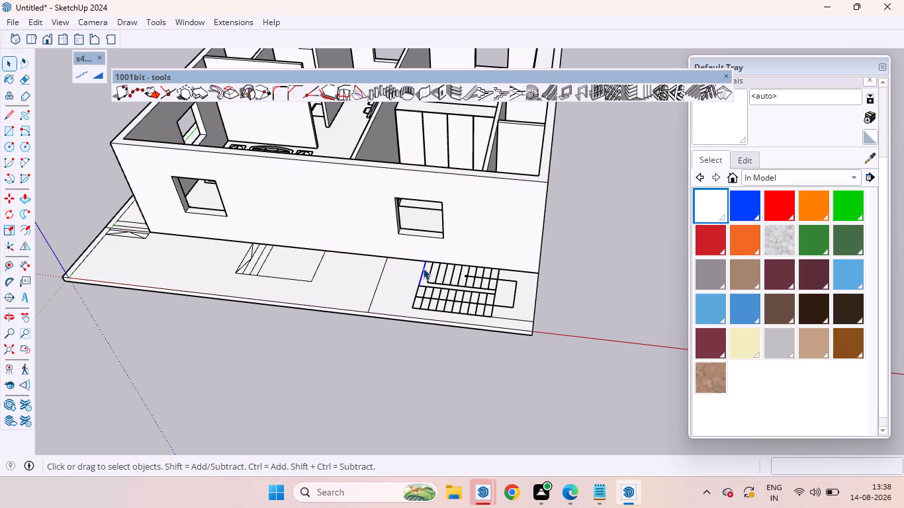
pyautogui.press('Delete')
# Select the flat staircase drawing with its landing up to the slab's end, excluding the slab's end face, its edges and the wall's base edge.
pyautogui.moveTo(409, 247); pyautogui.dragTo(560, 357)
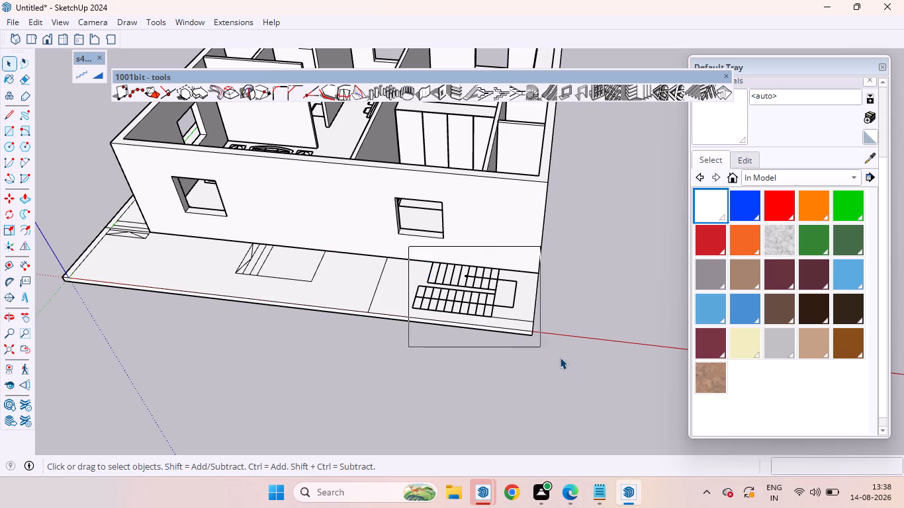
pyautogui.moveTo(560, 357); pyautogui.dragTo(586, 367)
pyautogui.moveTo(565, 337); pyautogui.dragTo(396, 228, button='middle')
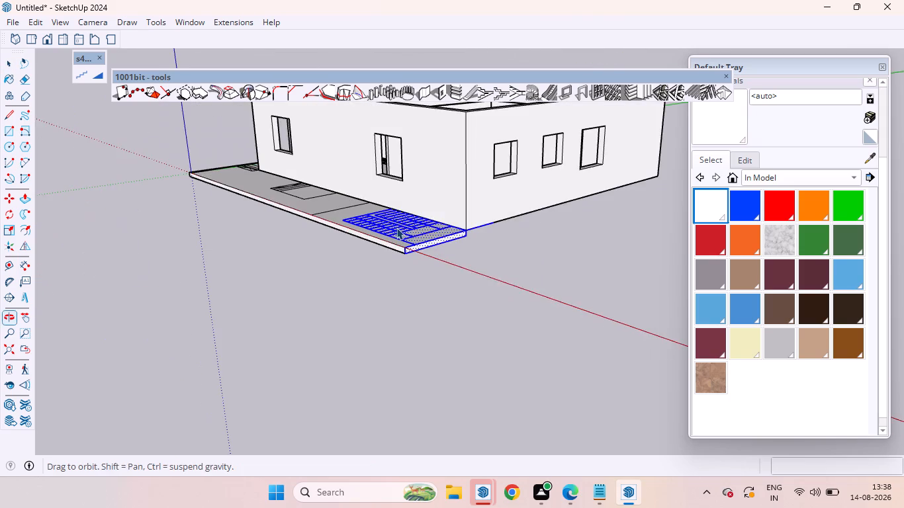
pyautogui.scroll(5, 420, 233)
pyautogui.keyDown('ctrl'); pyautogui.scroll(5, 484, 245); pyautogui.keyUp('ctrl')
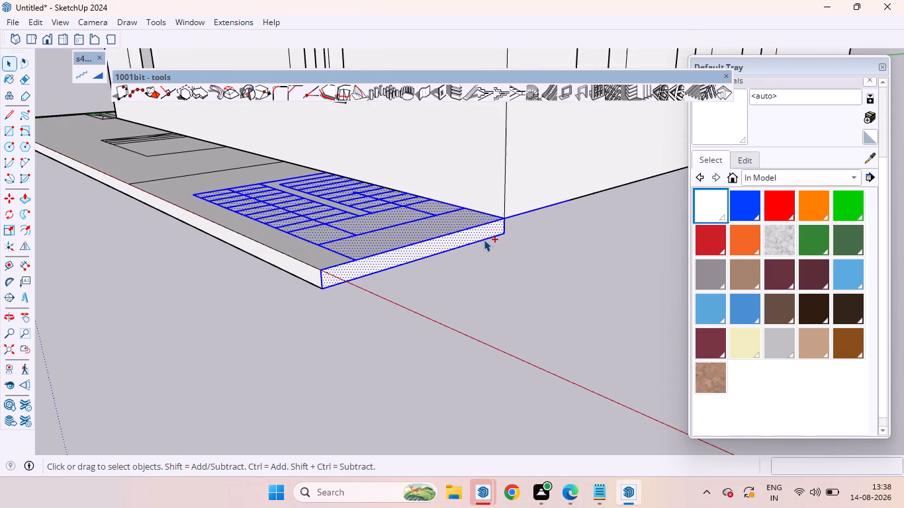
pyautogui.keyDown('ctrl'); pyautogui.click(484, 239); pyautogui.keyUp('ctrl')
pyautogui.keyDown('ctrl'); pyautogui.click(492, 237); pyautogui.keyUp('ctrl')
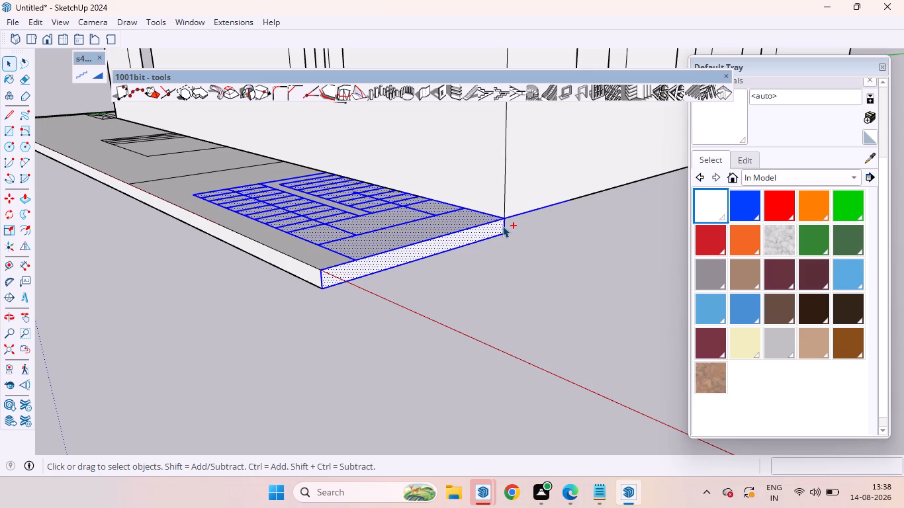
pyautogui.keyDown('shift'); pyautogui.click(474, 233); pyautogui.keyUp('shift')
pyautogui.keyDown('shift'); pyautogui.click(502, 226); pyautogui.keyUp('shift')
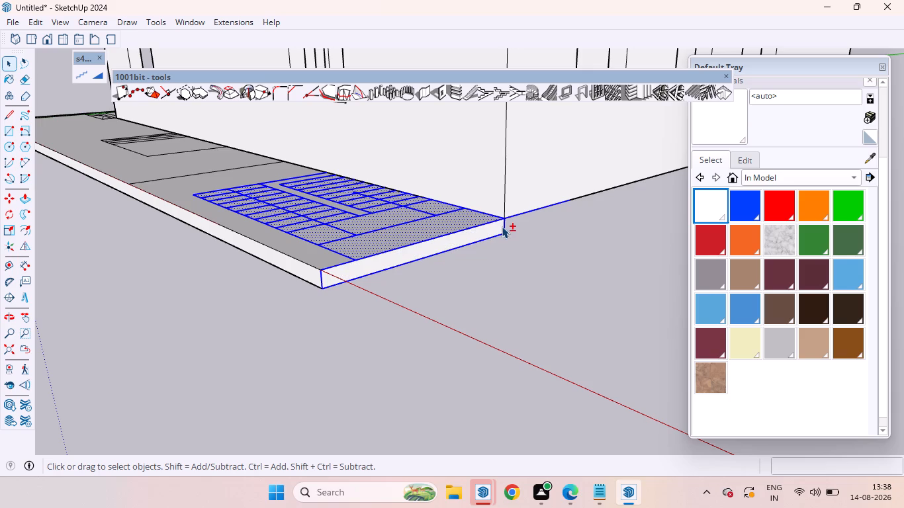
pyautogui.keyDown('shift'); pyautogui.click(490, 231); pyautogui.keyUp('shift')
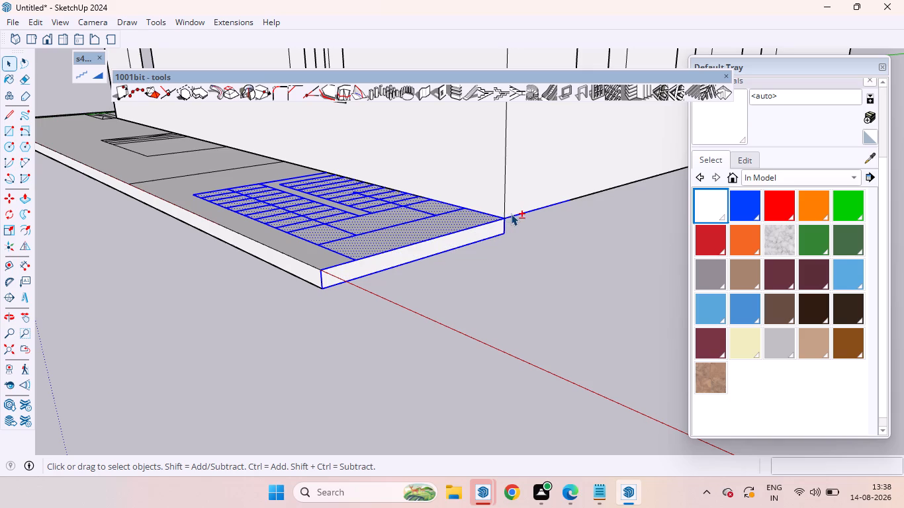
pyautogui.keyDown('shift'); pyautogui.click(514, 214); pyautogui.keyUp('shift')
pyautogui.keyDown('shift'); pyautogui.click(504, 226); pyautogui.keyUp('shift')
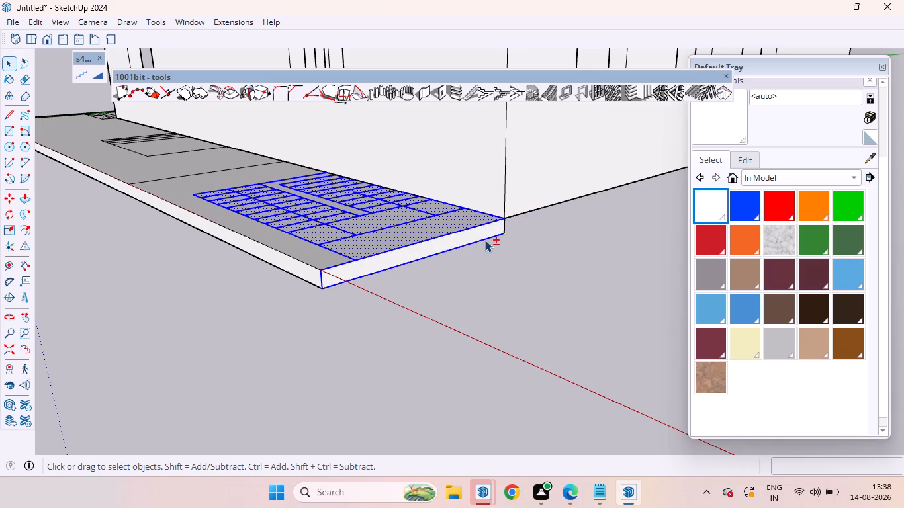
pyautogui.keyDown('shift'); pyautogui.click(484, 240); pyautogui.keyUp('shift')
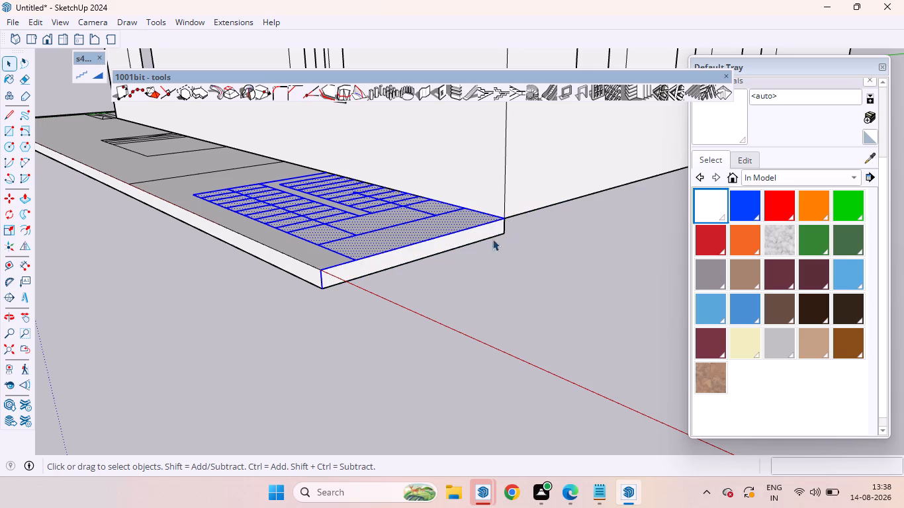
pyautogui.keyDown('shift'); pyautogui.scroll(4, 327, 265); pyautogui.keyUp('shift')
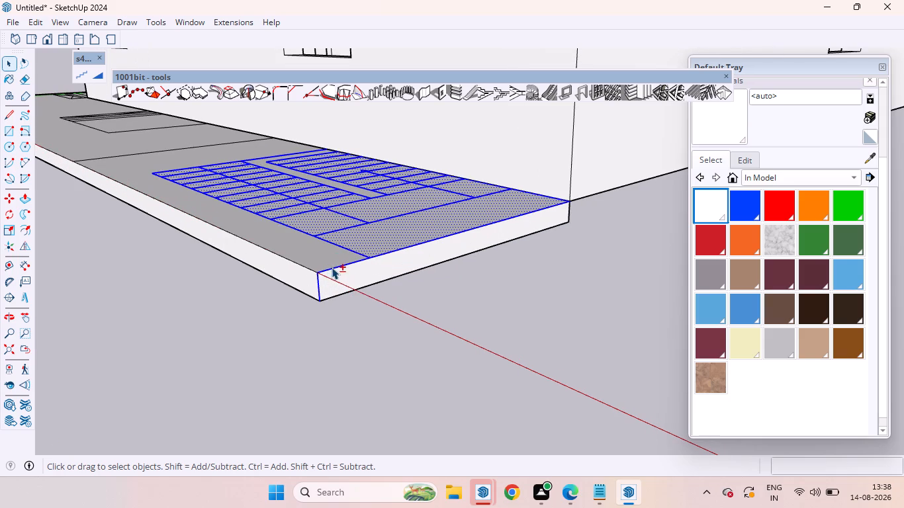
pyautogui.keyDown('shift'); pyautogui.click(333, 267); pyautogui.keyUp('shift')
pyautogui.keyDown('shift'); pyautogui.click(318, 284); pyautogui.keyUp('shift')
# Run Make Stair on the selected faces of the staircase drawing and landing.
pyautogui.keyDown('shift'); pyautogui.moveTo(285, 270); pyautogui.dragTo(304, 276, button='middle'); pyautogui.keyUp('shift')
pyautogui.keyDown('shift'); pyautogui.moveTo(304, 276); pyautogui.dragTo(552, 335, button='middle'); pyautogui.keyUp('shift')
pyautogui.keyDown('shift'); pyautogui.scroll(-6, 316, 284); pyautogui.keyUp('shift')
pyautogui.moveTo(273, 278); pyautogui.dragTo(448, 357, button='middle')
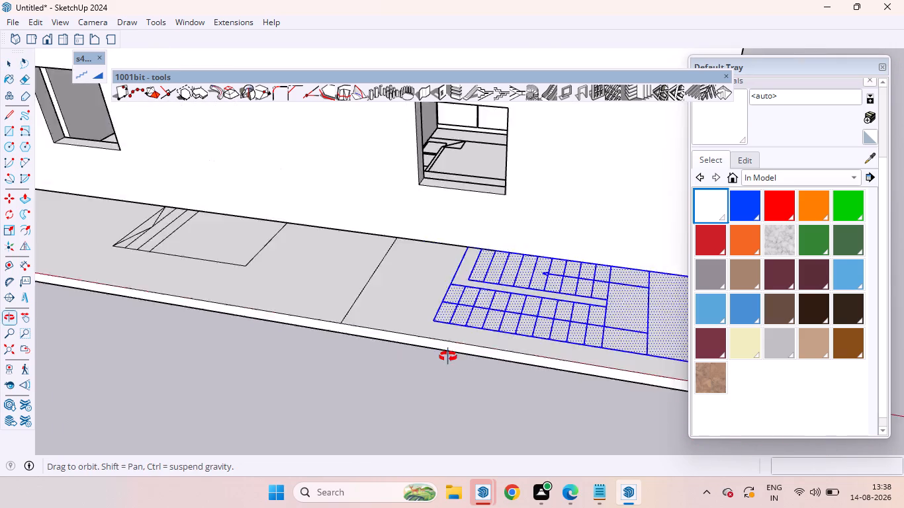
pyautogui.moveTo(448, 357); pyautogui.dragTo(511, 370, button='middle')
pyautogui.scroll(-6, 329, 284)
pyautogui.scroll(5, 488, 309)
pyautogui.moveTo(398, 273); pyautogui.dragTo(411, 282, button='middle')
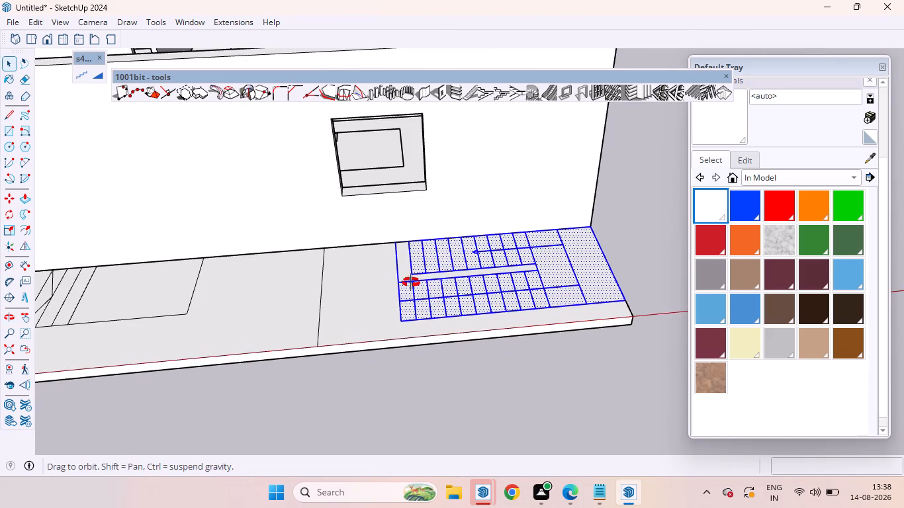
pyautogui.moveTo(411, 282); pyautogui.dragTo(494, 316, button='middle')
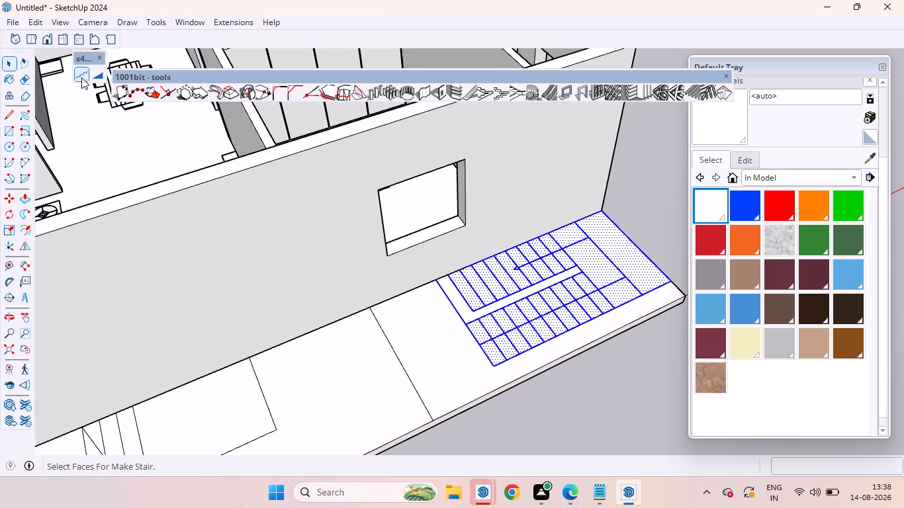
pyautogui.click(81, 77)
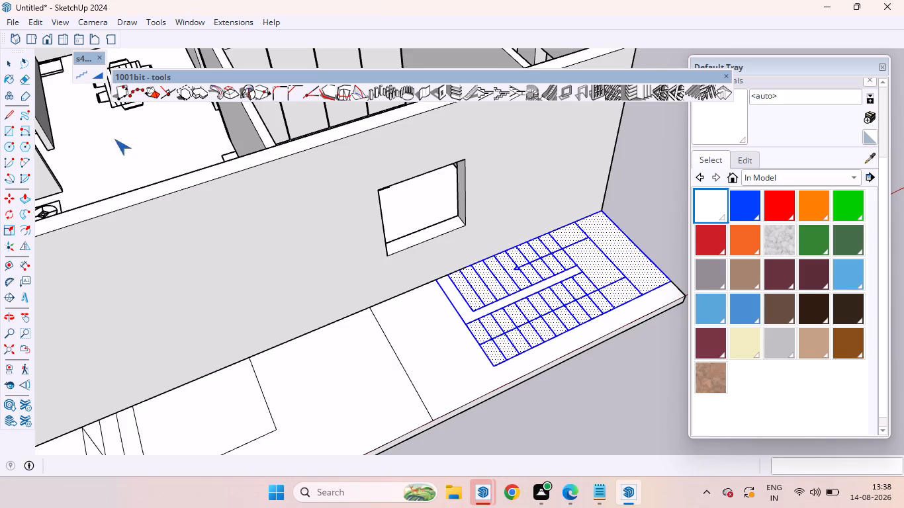
# Examine the Make Stair preview and its step numbering along the wall-side flight from several angles.
pyautogui.scroll(-5, 501, 278)
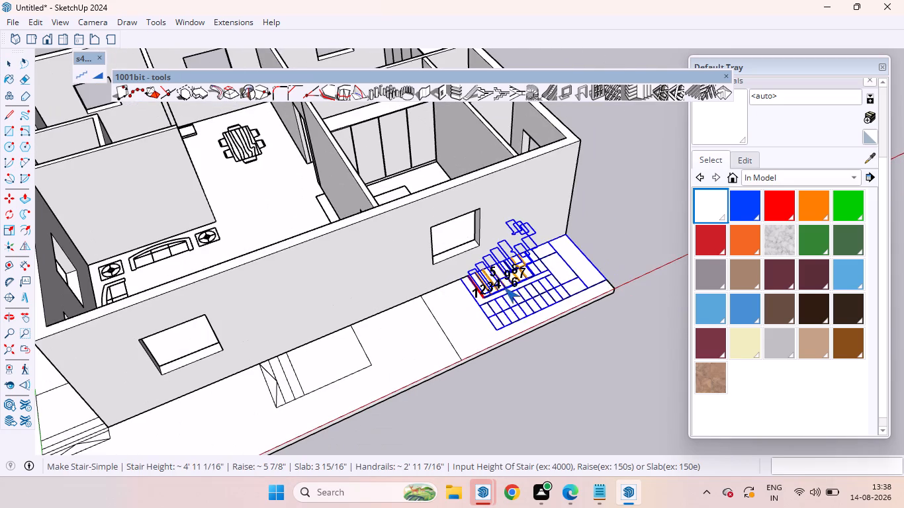
pyautogui.scroll(5, 506, 288)
pyautogui.moveTo(512, 283); pyautogui.dragTo(627, 279, button='middle')
pyautogui.scroll(11, 561, 261)
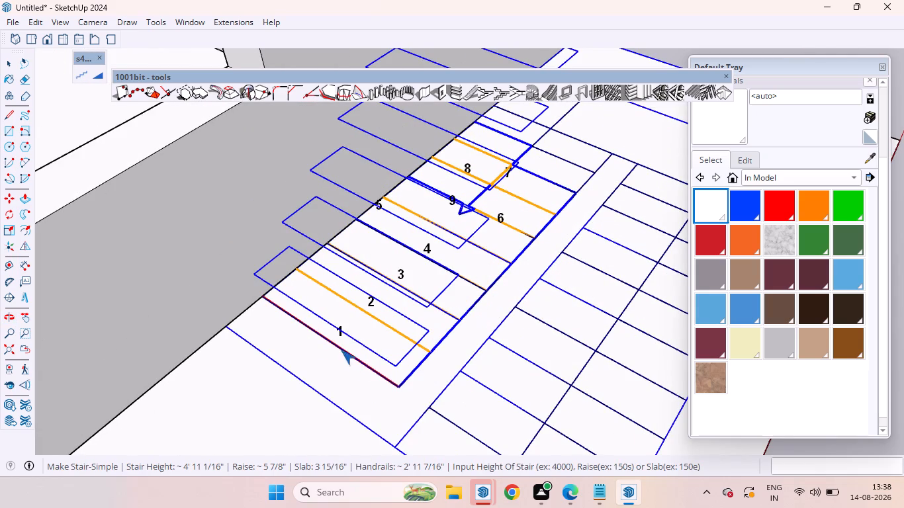
pyautogui.scroll(-6, 467, 273)
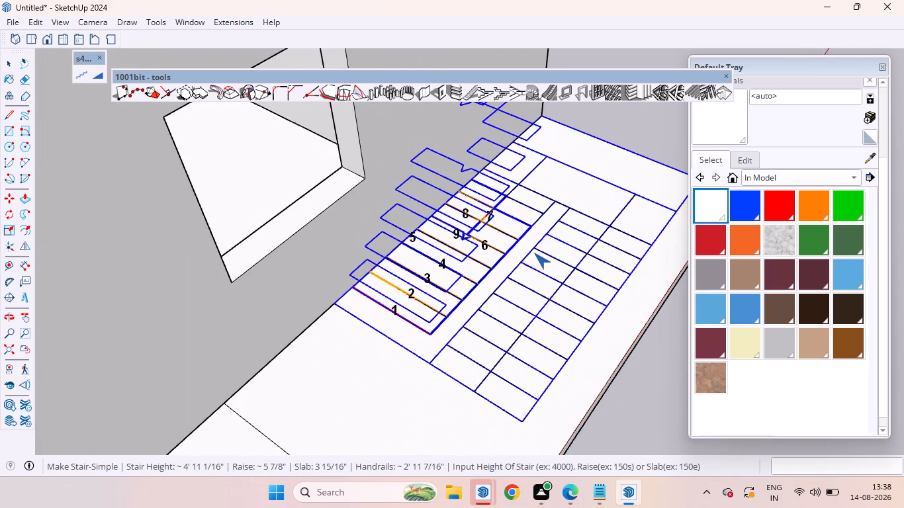
pyautogui.moveTo(534, 253); pyautogui.dragTo(650, 274, button='middle')
pyautogui.scroll(1, 522, 284)
pyautogui.scroll(-6, 472, 288)
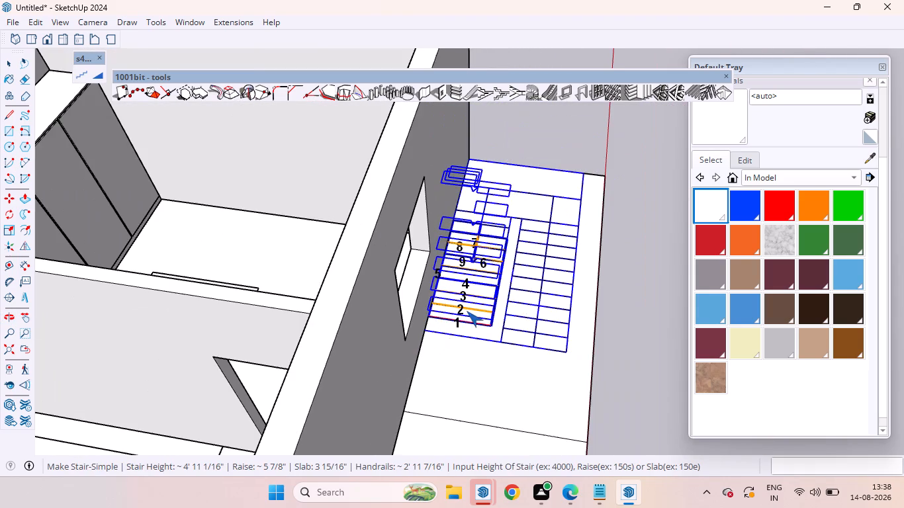
pyautogui.moveTo(481, 277); pyautogui.dragTo(298, 238, button='middle')
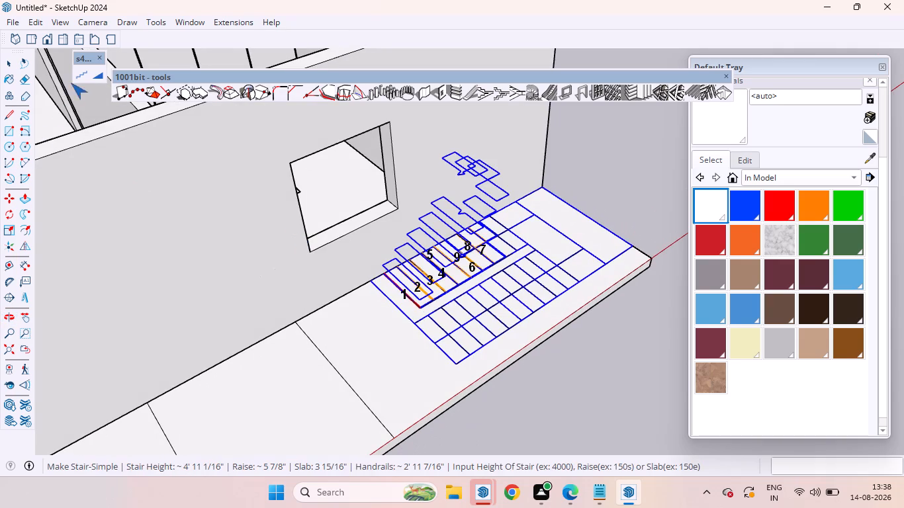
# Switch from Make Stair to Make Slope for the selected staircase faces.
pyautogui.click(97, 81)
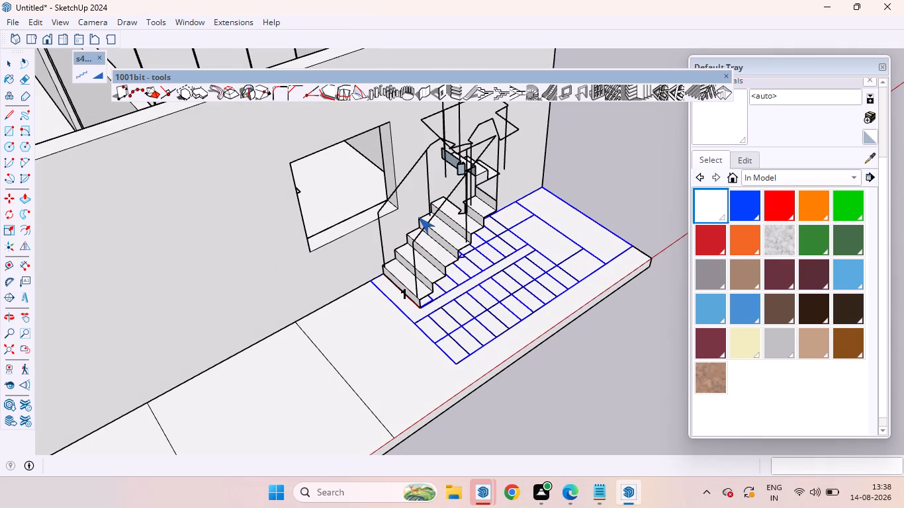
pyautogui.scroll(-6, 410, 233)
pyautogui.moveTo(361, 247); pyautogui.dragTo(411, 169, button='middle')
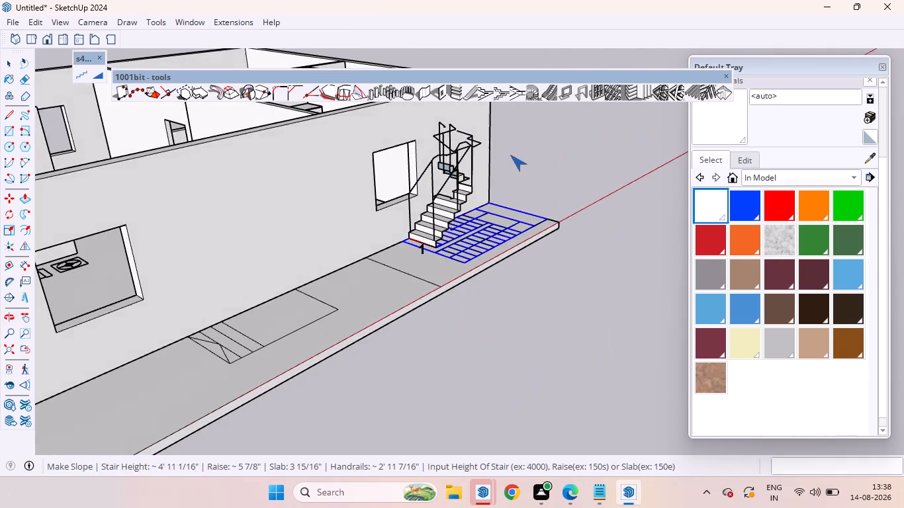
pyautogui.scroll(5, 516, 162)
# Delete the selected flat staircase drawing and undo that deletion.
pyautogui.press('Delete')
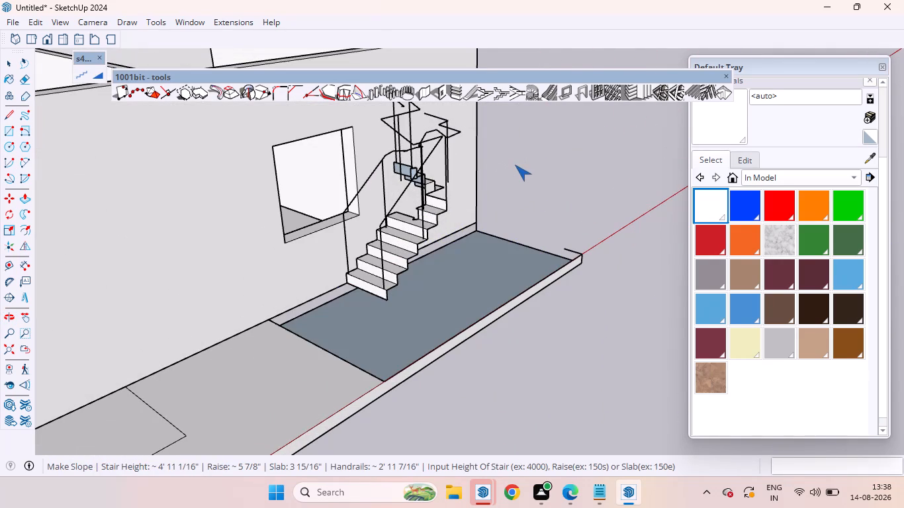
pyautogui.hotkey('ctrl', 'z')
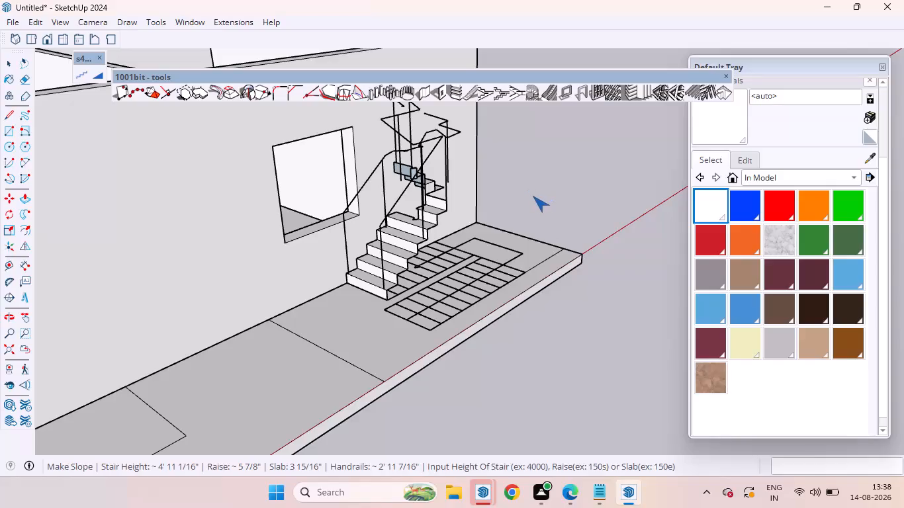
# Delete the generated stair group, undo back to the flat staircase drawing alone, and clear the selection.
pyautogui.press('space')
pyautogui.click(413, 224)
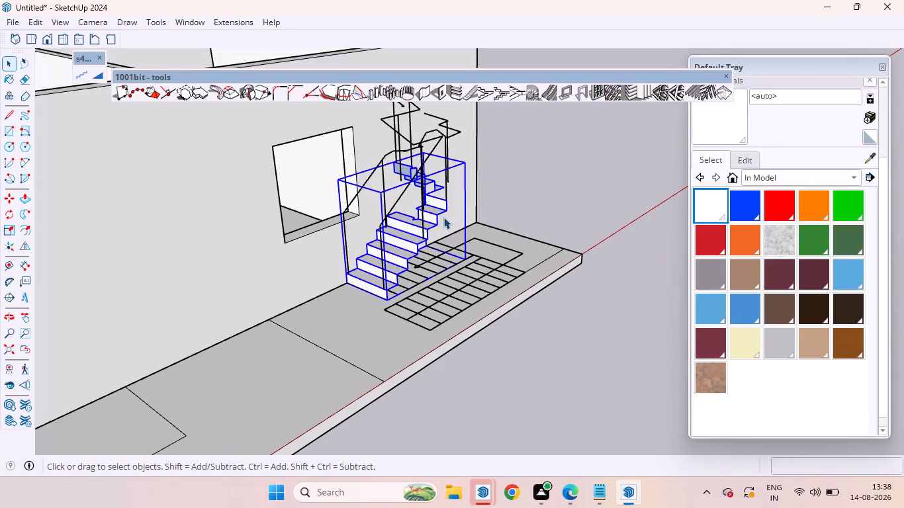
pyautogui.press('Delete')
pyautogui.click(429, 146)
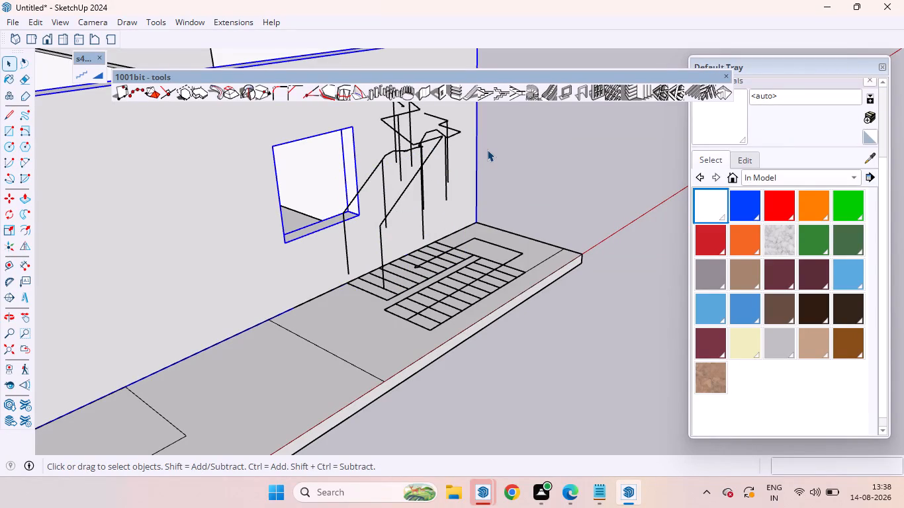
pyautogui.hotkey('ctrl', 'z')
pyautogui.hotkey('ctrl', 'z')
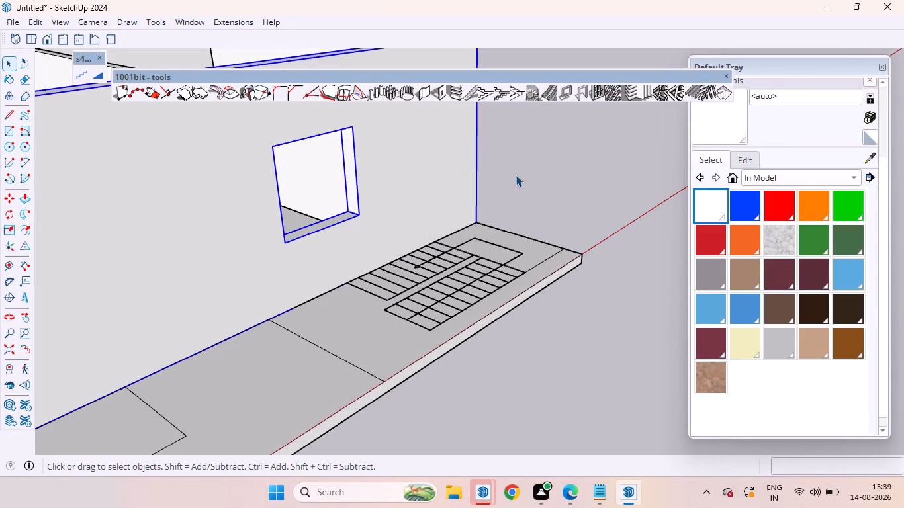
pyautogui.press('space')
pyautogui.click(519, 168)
# Examine the flat staircase drawing's two flights, direction line and landing area beside the front wall.
pyautogui.scroll(-7, 475, 230)
pyautogui.moveTo(447, 237); pyautogui.dragTo(352, 360, button='middle')
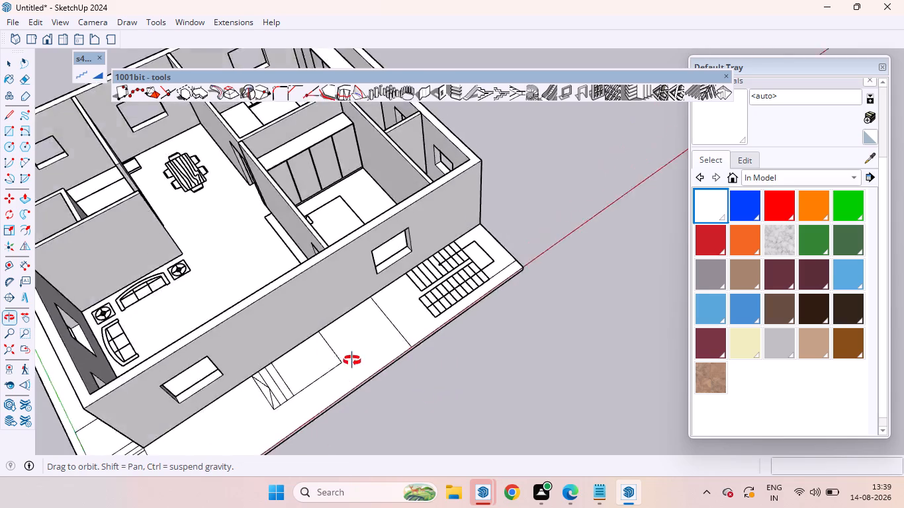
pyautogui.moveTo(352, 360); pyautogui.dragTo(268, 309, button='middle')
pyautogui.scroll(5, 406, 282)
pyautogui.moveTo(408, 267); pyautogui.dragTo(552, 264, button='middle')
pyautogui.scroll(1, 554, 249)
pyautogui.scroll(5, 439, 231)
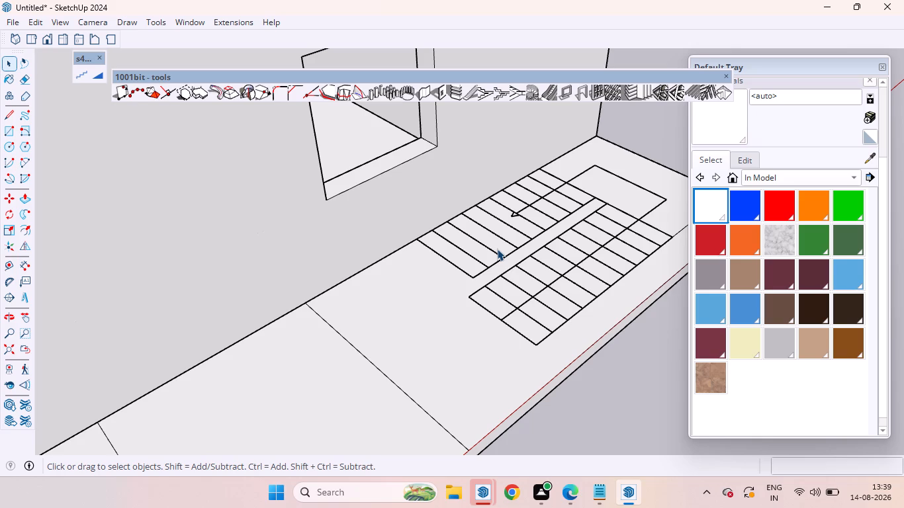
pyautogui.scroll(-2, 506, 240)
pyautogui.scroll(1, 506, 240)
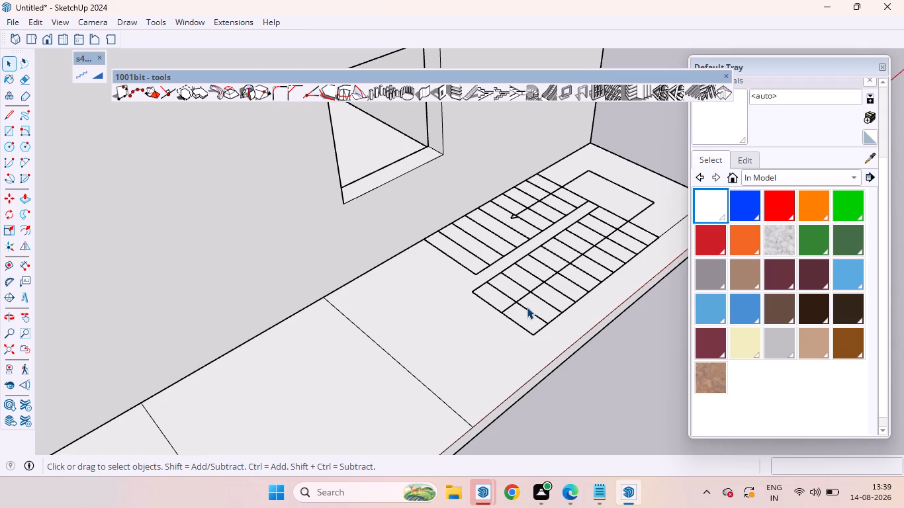
pyautogui.scroll(-3, 527, 307)
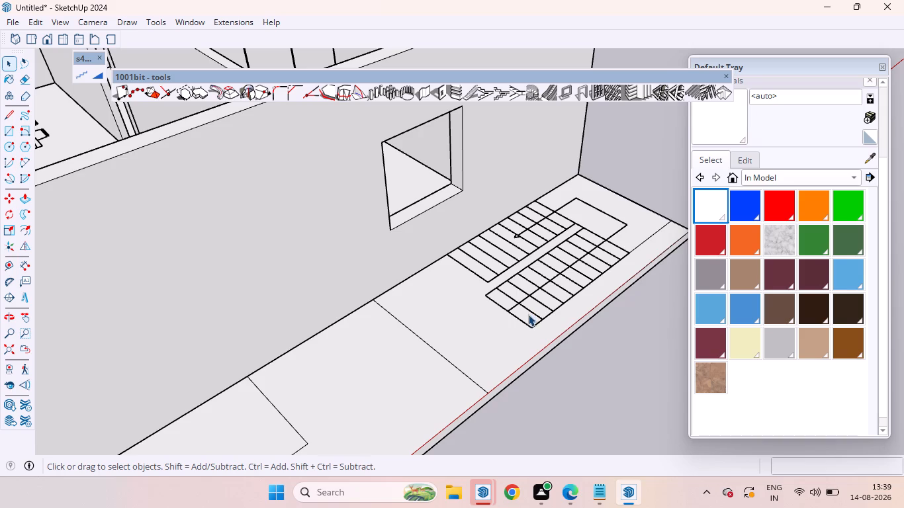
pyautogui.scroll(-5, 520, 318)
pyautogui.scroll(-5, 583, 243)
pyautogui.moveTo(588, 213); pyautogui.dragTo(435, 255, button='middle')
pyautogui.scroll(6, 449, 262)
pyautogui.scroll(-7, 510, 287)
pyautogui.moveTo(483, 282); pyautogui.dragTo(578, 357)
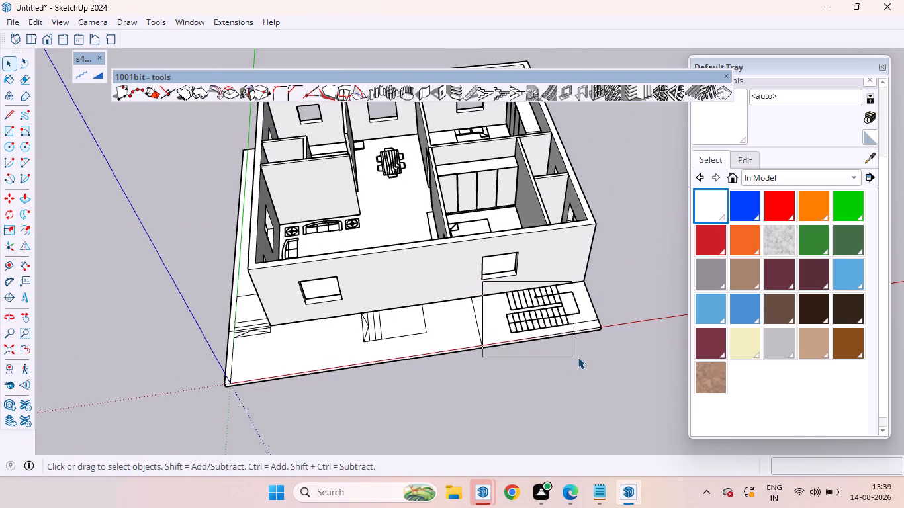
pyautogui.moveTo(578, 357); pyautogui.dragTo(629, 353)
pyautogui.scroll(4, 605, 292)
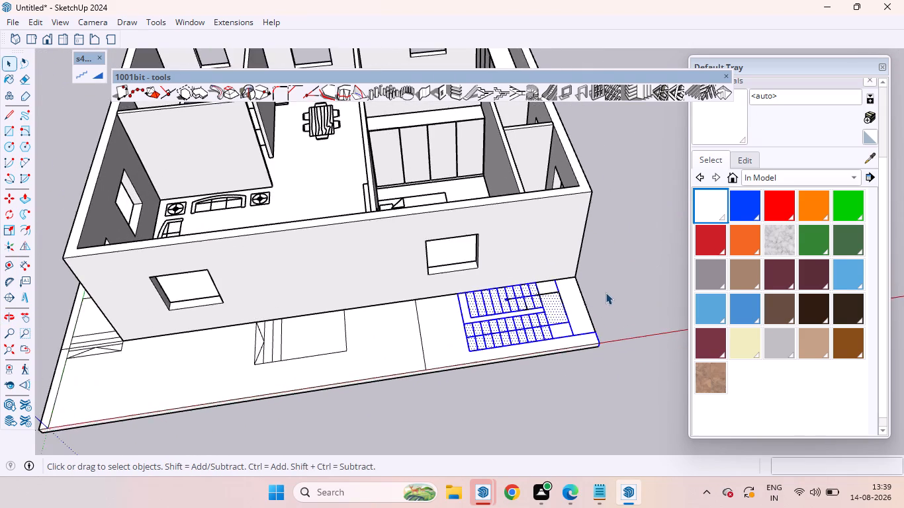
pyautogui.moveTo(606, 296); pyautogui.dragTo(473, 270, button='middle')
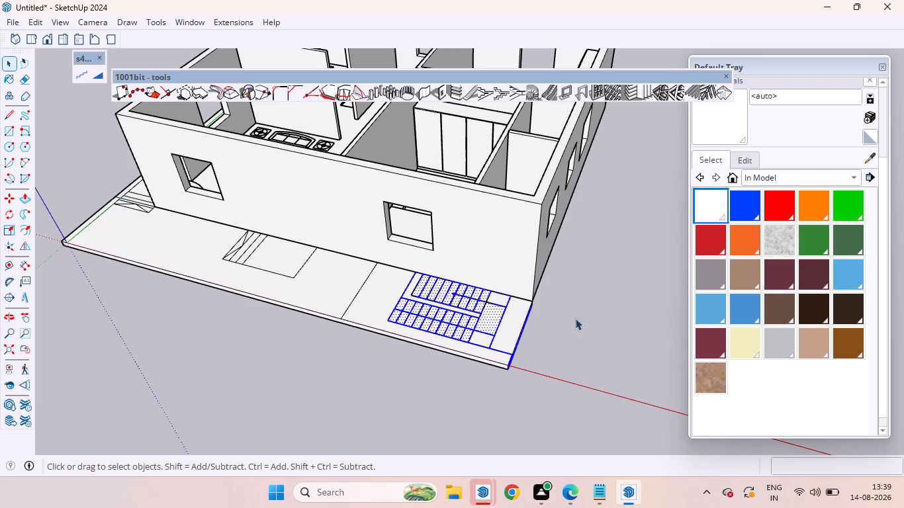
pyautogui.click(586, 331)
# Copy the flat staircase drawing from the front floor to the open ground beside the house, along the red axis.
pyautogui.moveTo(386, 257); pyautogui.dragTo(461, 373)
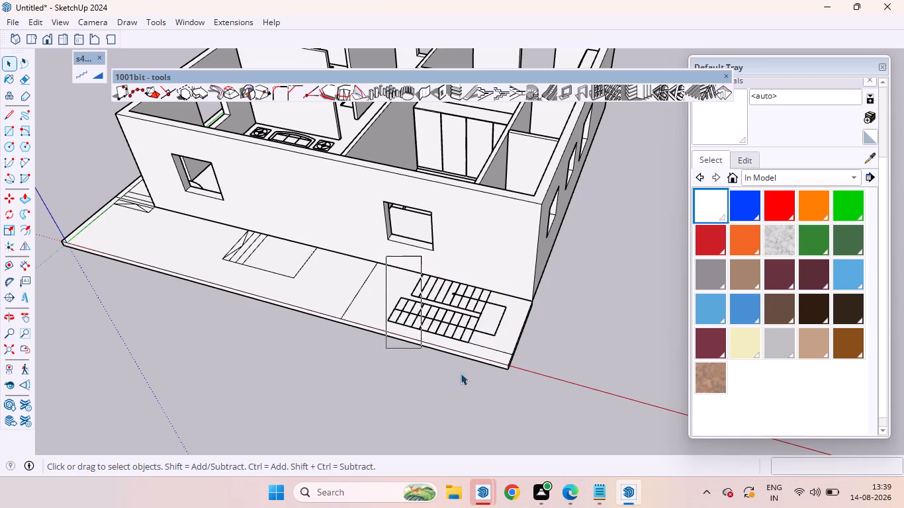
pyautogui.moveTo(461, 373); pyautogui.dragTo(549, 409)
pyautogui.scroll(-5, 455, 336)
pyautogui.moveTo(485, 359); pyautogui.dragTo(547, 314, button='middle')
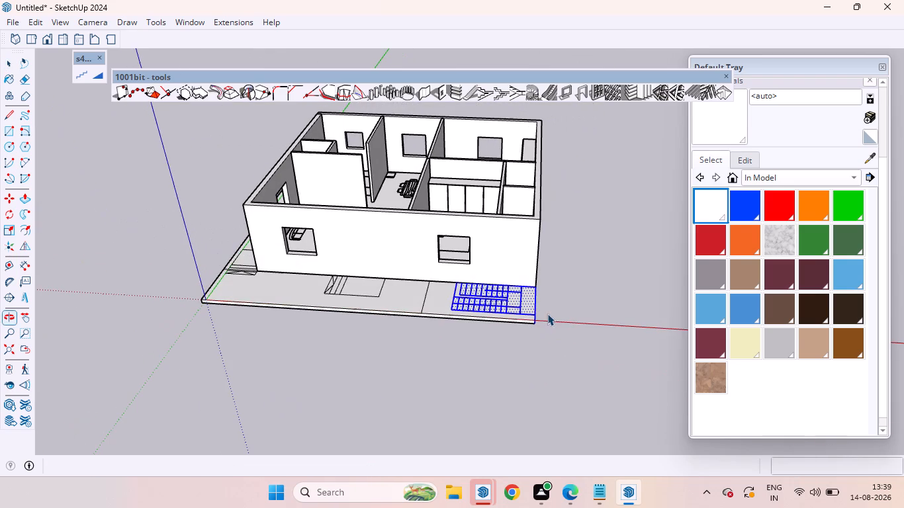
pyautogui.press('m')
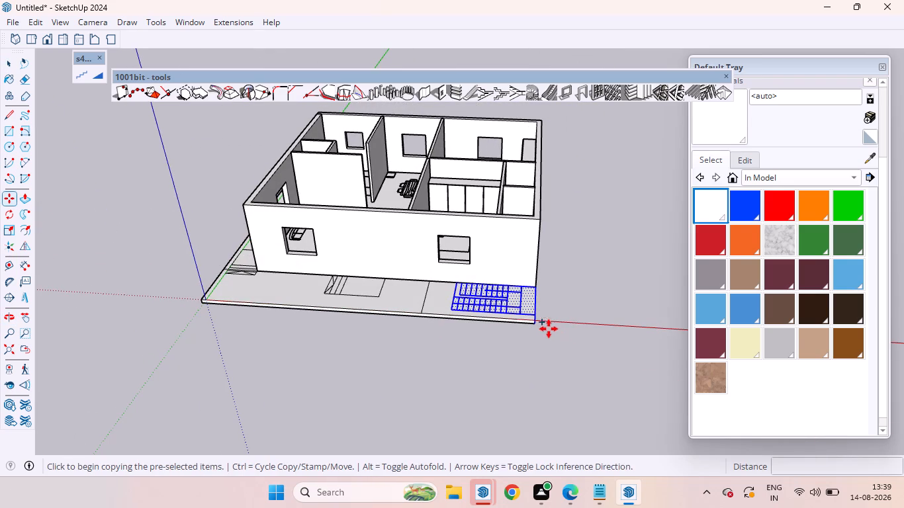
pyautogui.click(539, 316)
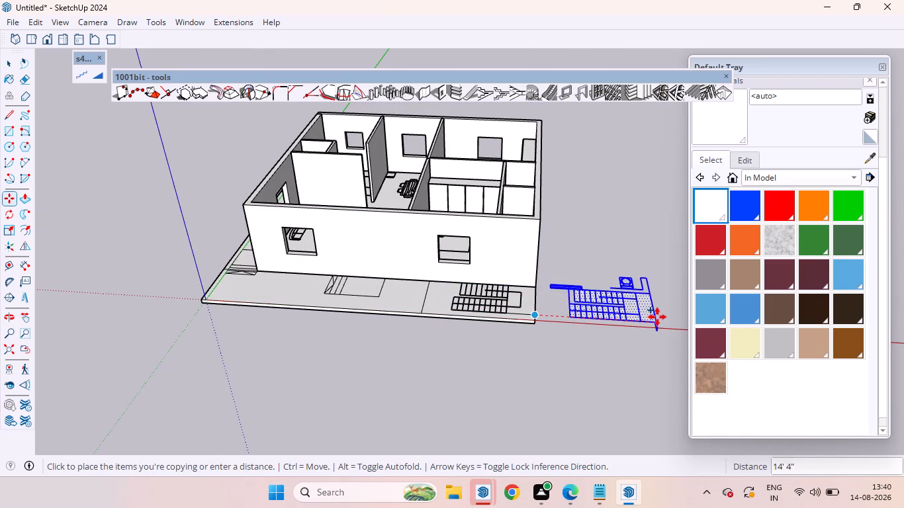
pyautogui.click(670, 316)
pyautogui.press('space')
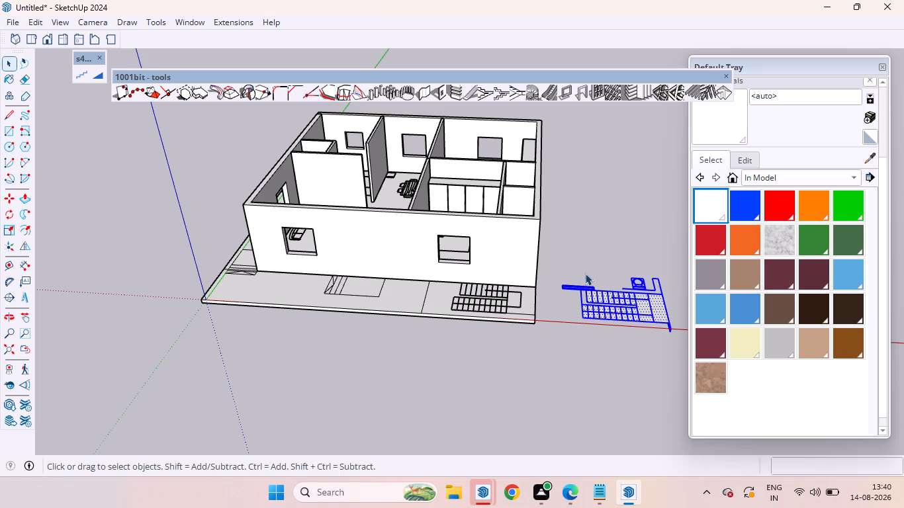
# Delete the stray toilet, wall outline, single line and narrow bar copied along with the staircase drawing beside the house.
pyautogui.scroll(-4, 586, 223)
pyautogui.scroll(1, 582, 323)
pyautogui.moveTo(582, 323); pyautogui.dragTo(588, 385, button='middle')
pyautogui.click(638, 334)
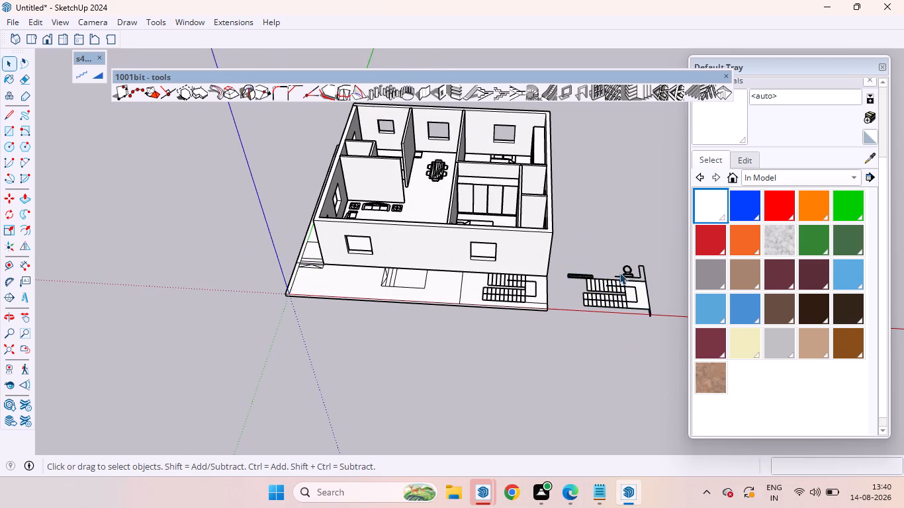
pyautogui.scroll(3, 611, 269)
pyautogui.moveTo(615, 276); pyautogui.dragTo(629, 355, button='middle')
pyautogui.scroll(5, 632, 300)
pyautogui.scroll(-4, 602, 276)
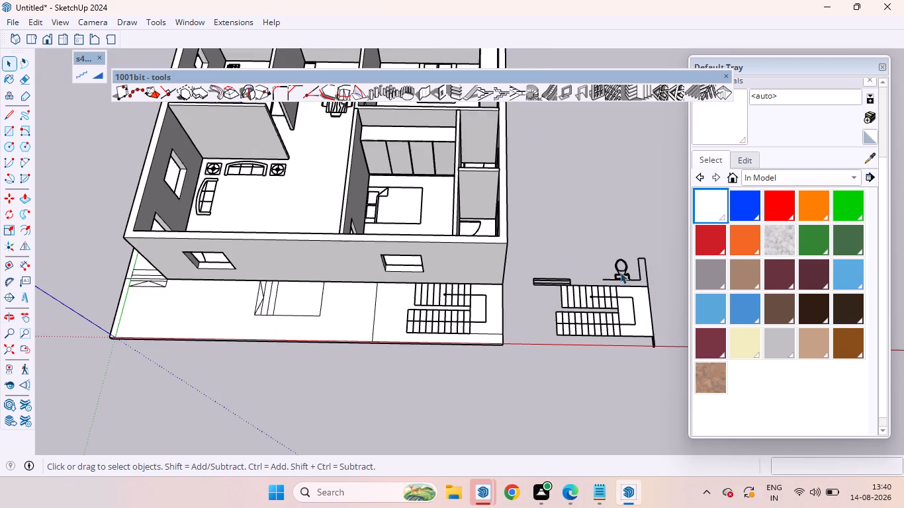
pyautogui.scroll(4, 635, 271)
pyautogui.moveTo(662, 278); pyautogui.dragTo(604, 249)
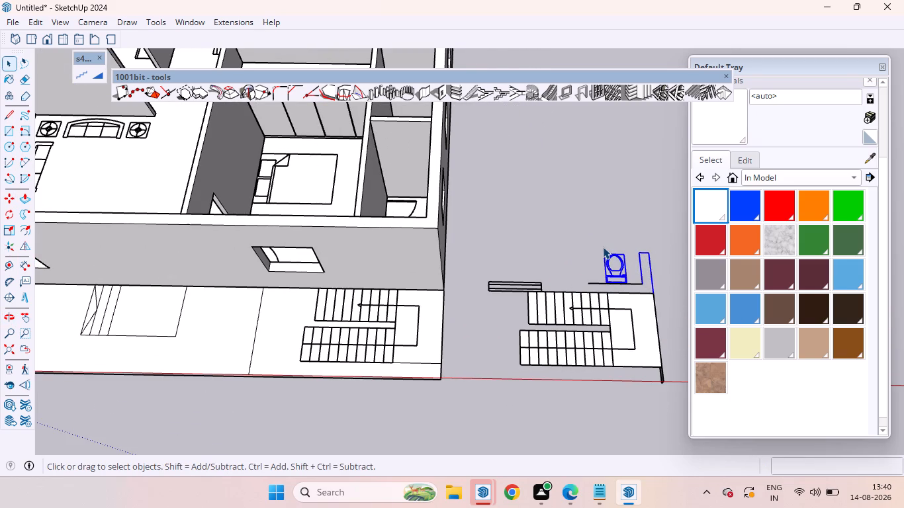
pyautogui.press('Delete')
pyautogui.moveTo(641, 284); pyautogui.dragTo(629, 283)
pyautogui.moveTo(629, 283); pyautogui.dragTo(559, 249)
pyautogui.press('Delete')
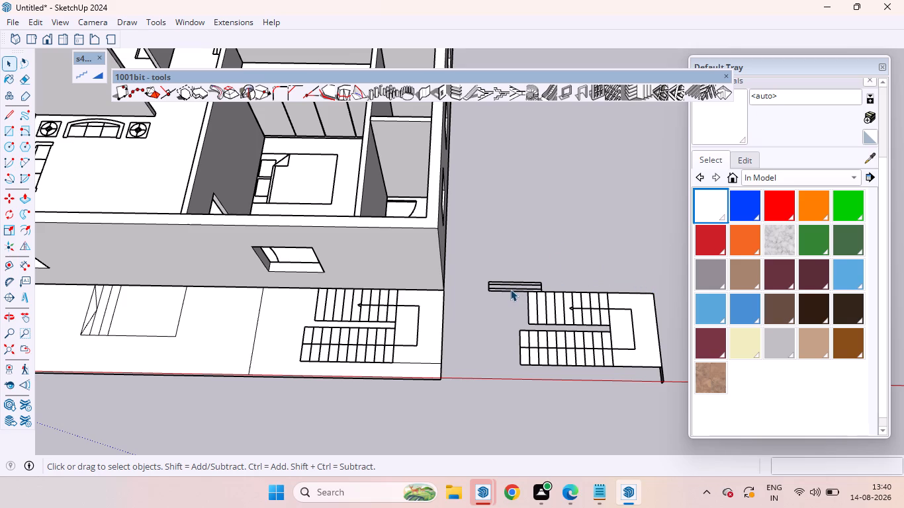
pyautogui.click(510, 288)
pyautogui.press('Delete')
pyautogui.scroll(-2, 431, 288)
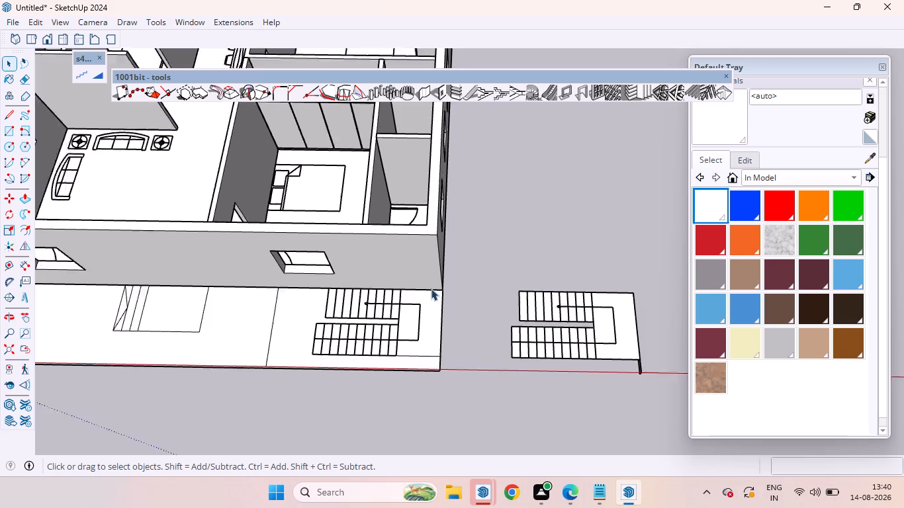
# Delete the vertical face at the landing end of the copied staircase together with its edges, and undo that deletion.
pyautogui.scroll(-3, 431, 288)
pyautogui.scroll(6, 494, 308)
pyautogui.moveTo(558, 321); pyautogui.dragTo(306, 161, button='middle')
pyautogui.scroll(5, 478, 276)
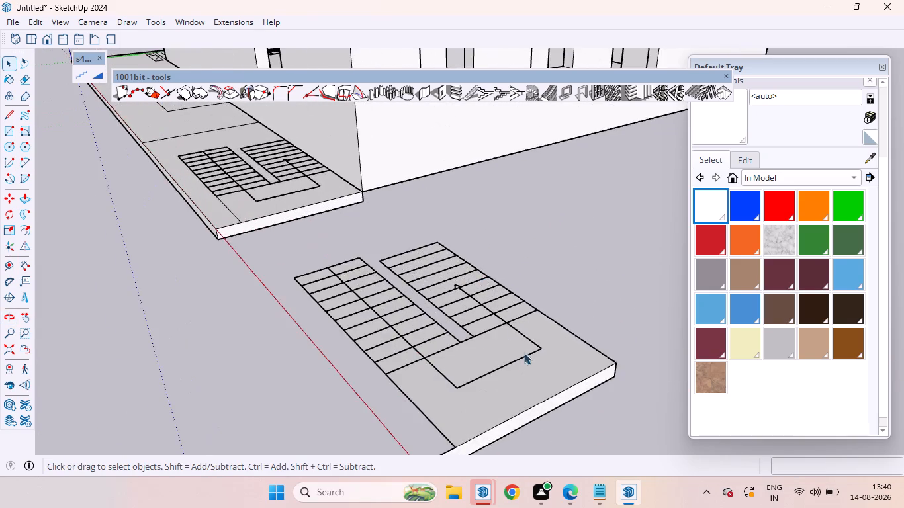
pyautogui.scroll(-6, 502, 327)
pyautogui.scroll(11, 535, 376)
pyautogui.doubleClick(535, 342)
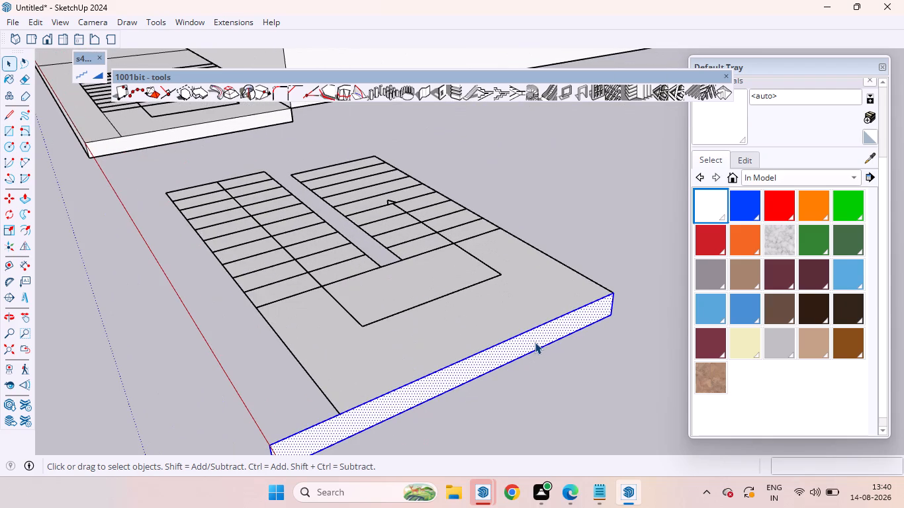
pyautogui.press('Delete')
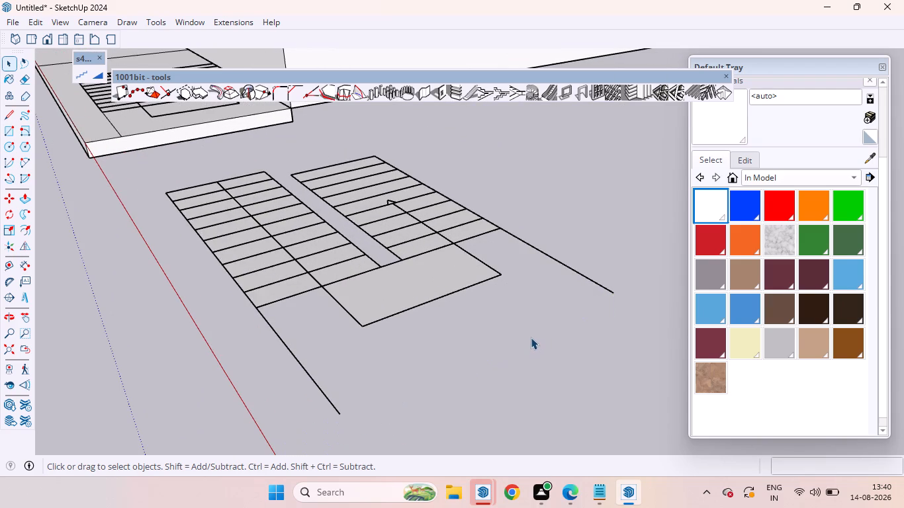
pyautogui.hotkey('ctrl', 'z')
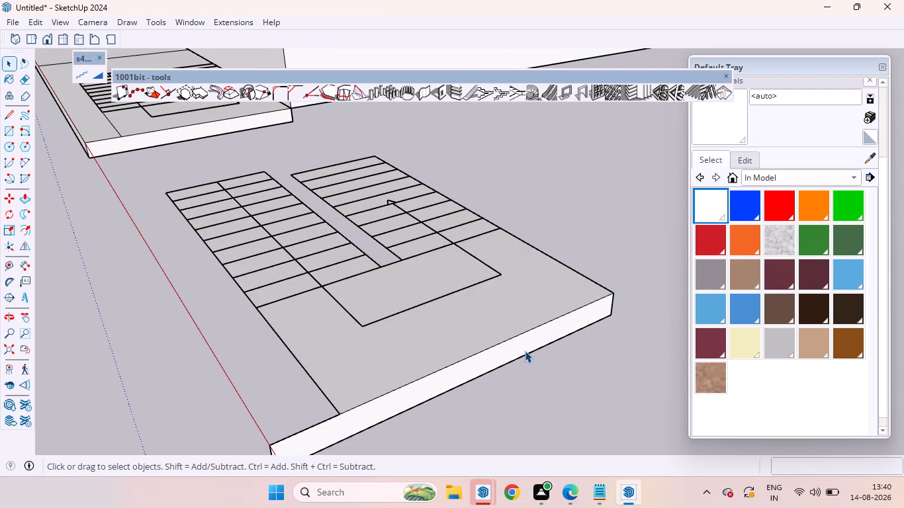
# Delete the vertical face at the copied staircase's landing end and the loose edges around it, keeping the flat landing.
pyautogui.click(527, 353)
pyautogui.press('Delete')
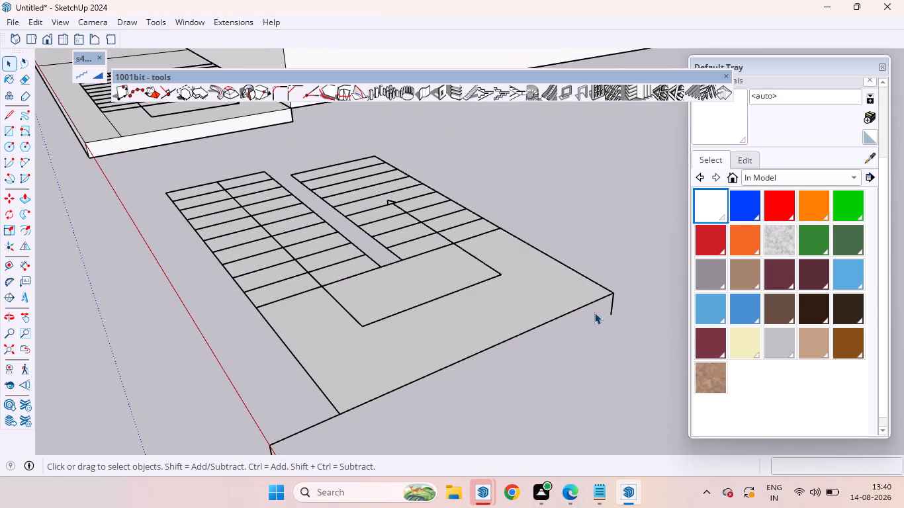
pyautogui.click(612, 305)
pyautogui.press('Delete')
pyautogui.click(320, 423)
pyautogui.press('Delete')
pyautogui.scroll(-5, 292, 398)
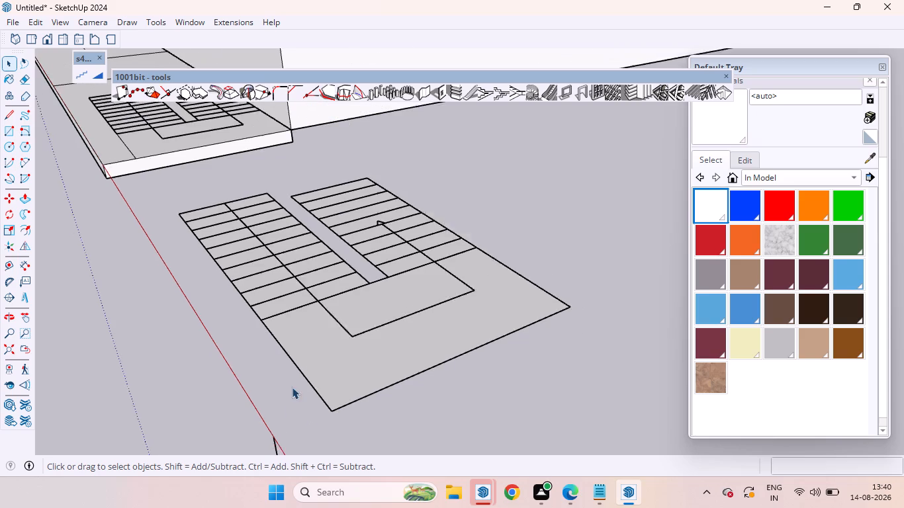
pyautogui.scroll(4, 285, 439)
pyautogui.click(279, 437)
pyautogui.press('Delete')
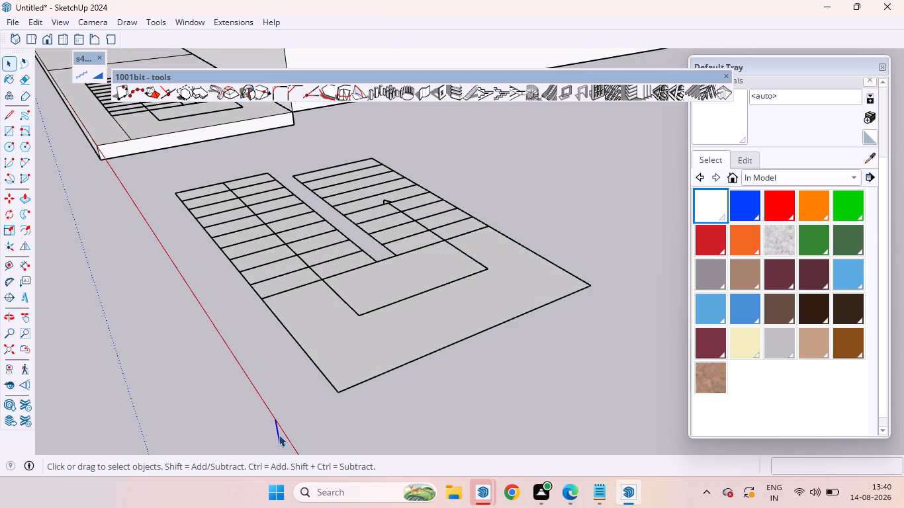
# Start Make Stair on the whole copied staircase drawing beside the house.
pyautogui.scroll(-13, 256, 386)
pyautogui.moveTo(169, 319); pyautogui.dragTo(564, 318, button='middle')
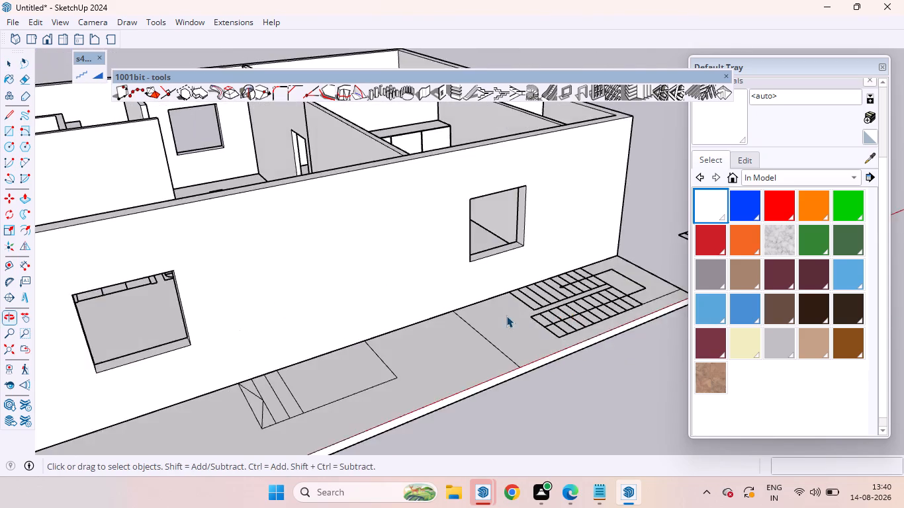
pyautogui.scroll(-2, 284, 302)
pyautogui.scroll(2, 273, 302)
pyautogui.scroll(-6, 271, 303)
pyautogui.scroll(-6, 115, 341)
pyautogui.scroll(11, 422, 273)
pyautogui.moveTo(352, 261); pyautogui.dragTo(547, 366)
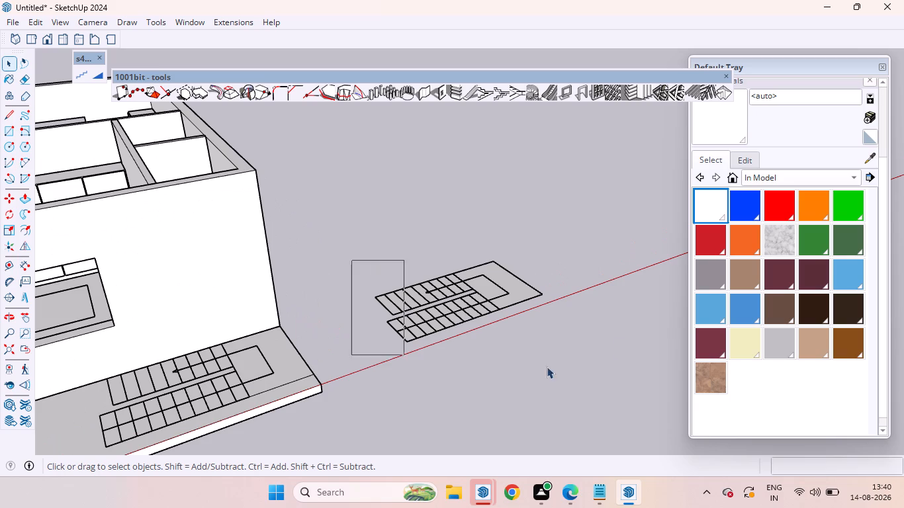
pyautogui.moveTo(547, 366); pyautogui.dragTo(632, 360)
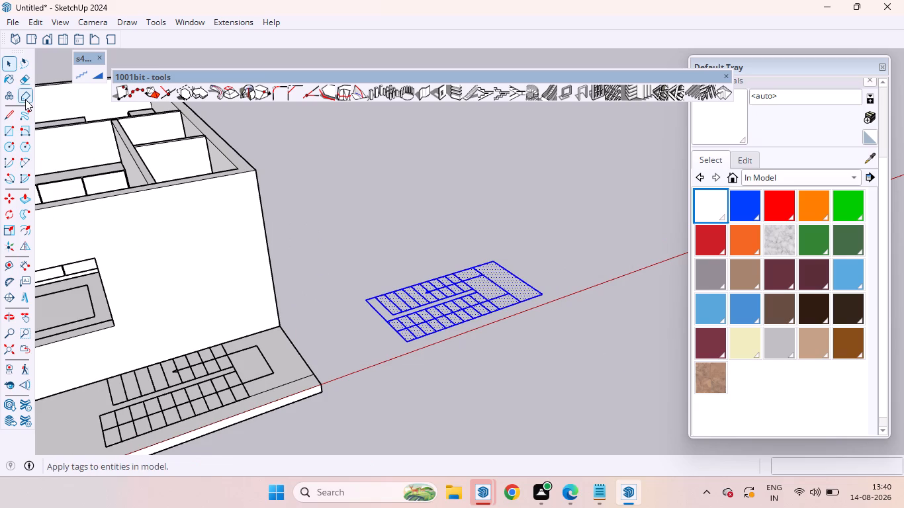
pyautogui.click(81, 77)
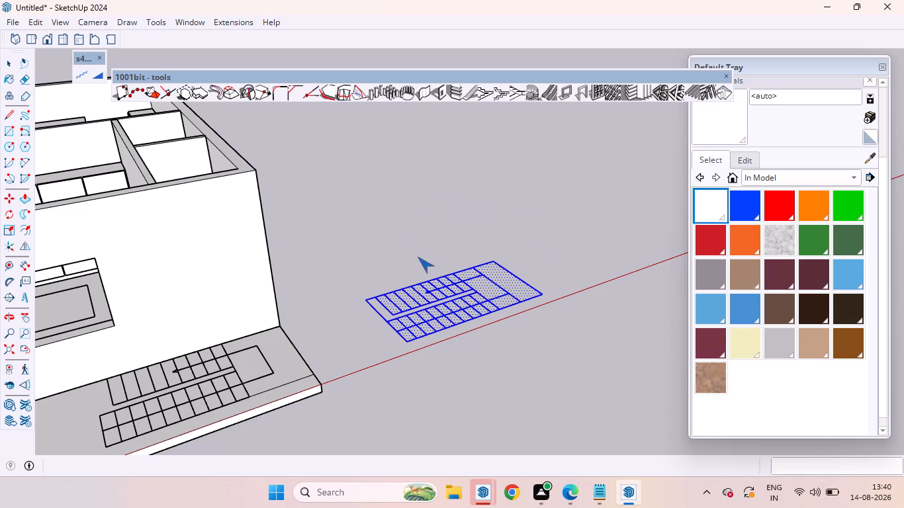
# Reverse the direction of the Make Stair-Simple preview on the copied staircase.
pyautogui.moveTo(426, 220); pyautogui.dragTo(404, 323, button='middle')
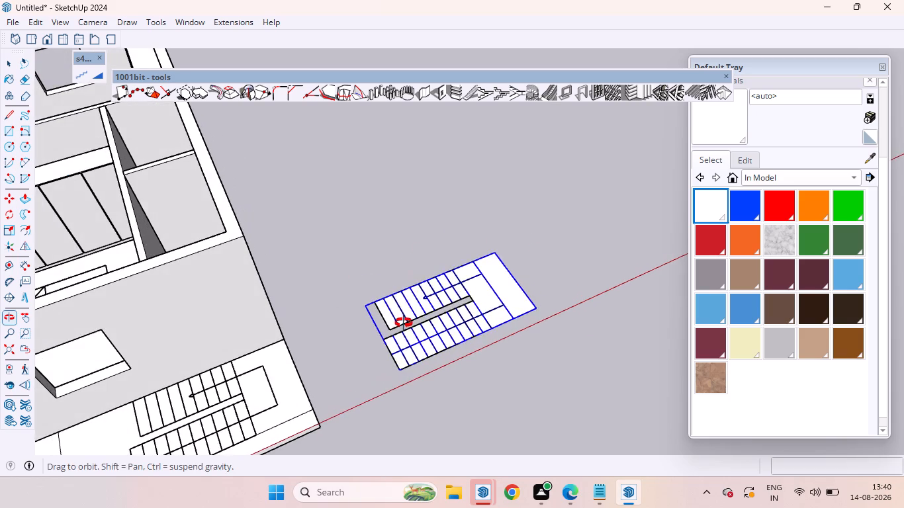
pyautogui.moveTo(404, 323); pyautogui.dragTo(403, 323, button='middle')
pyautogui.scroll(5, 414, 294)
pyautogui.moveTo(396, 295); pyautogui.dragTo(530, 272, button='middle')
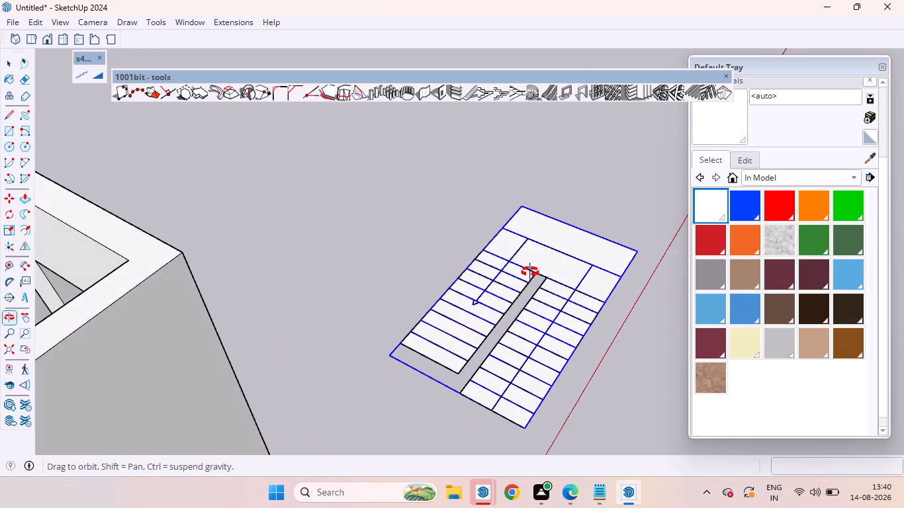
pyautogui.moveTo(530, 272); pyautogui.dragTo(527, 261, button='middle')
pyautogui.rightClick(502, 241)
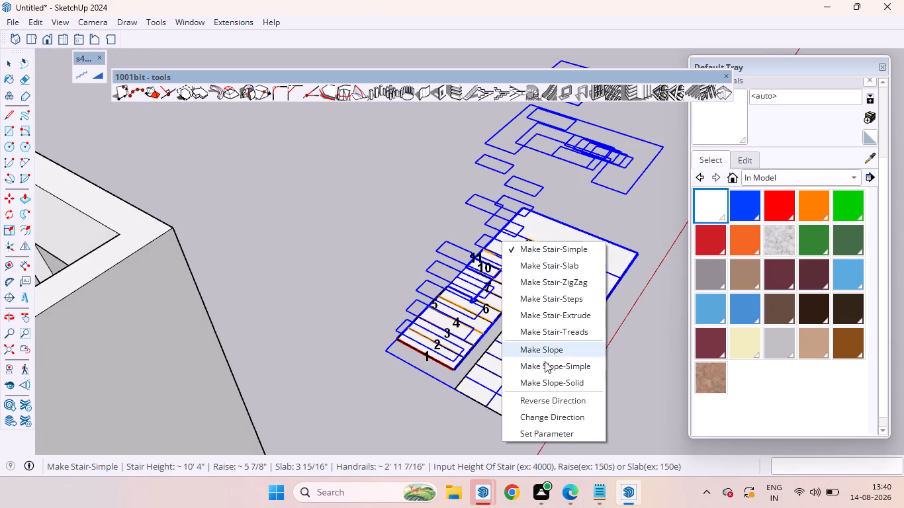
pyautogui.click(547, 404)
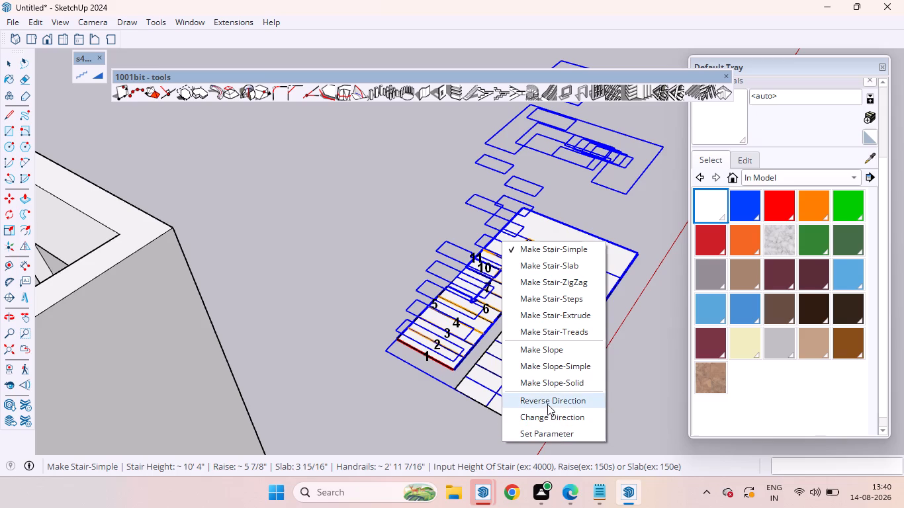
# Examine the reversed Make Stair-Simple preview over the copied staircase from several sides and distances.
pyautogui.moveTo(563, 253); pyautogui.dragTo(417, 260, button='middle')
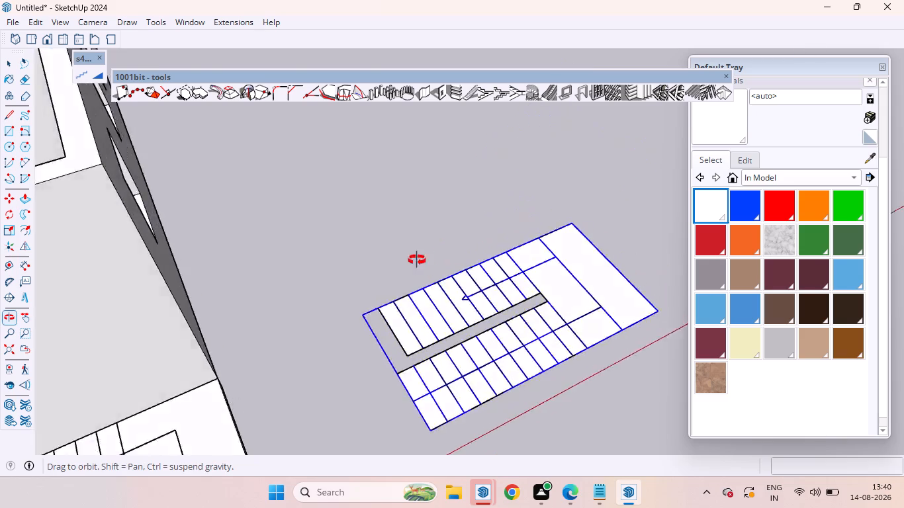
pyautogui.moveTo(417, 260); pyautogui.dragTo(328, 224, button='middle')
pyautogui.scroll(-6, 435, 285)
pyautogui.moveTo(535, 281); pyautogui.dragTo(487, 275, button='middle')
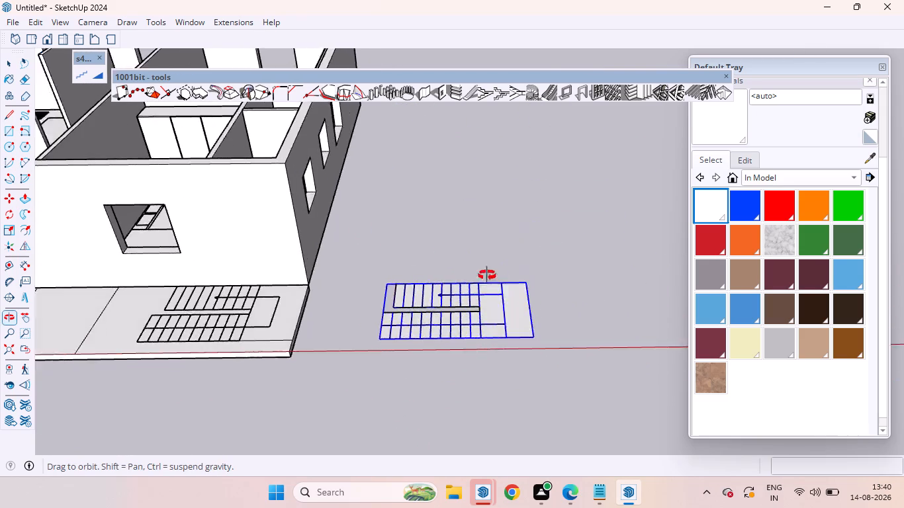
pyautogui.moveTo(487, 275); pyautogui.dragTo(393, 235, button='middle')
pyautogui.scroll(-1, 328, 219)
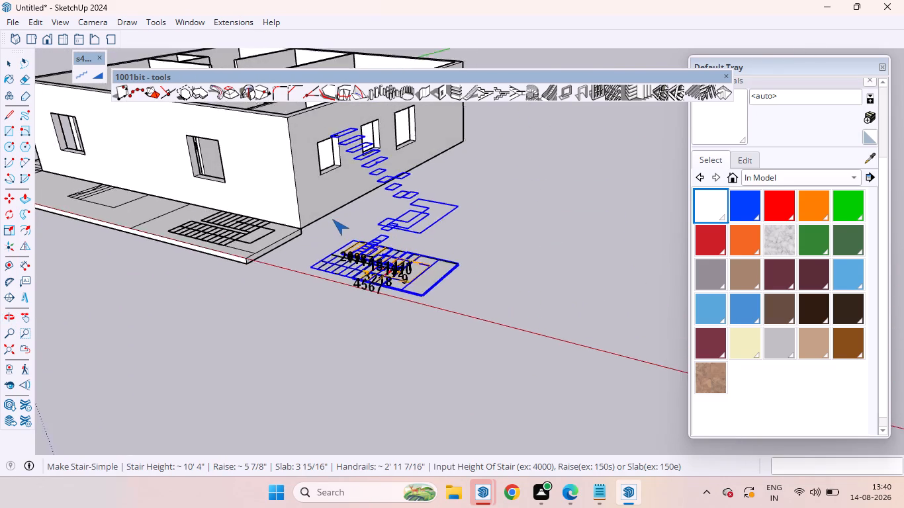
pyautogui.scroll(-4, 332, 219)
pyautogui.scroll(3, 339, 255)
pyautogui.moveTo(338, 261); pyautogui.dragTo(361, 240, button='middle')
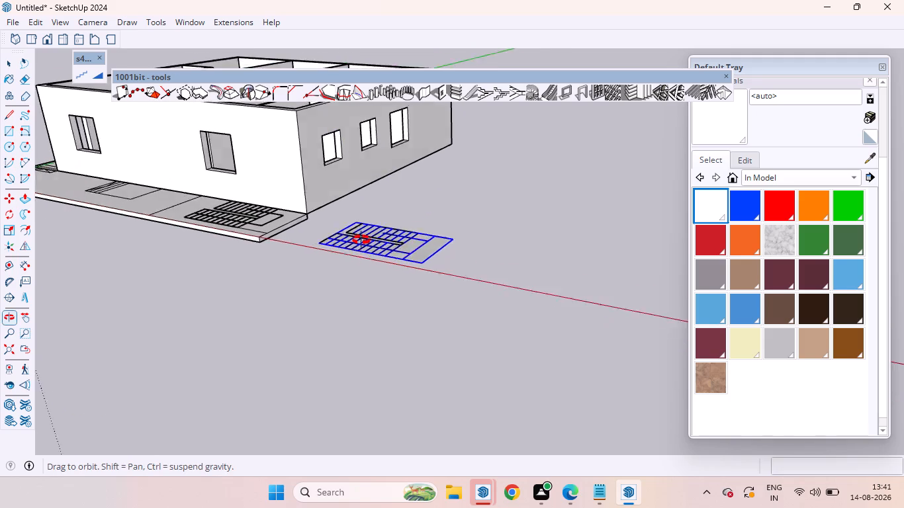
pyautogui.moveTo(361, 240); pyautogui.dragTo(373, 239, button='middle')
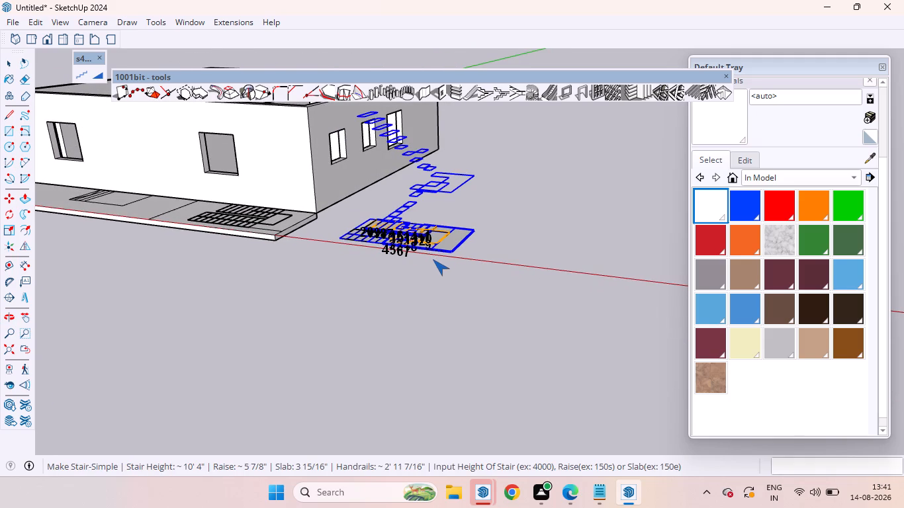
pyautogui.scroll(-2, 433, 259)
pyautogui.scroll(1, 433, 259)
pyautogui.moveTo(442, 249); pyautogui.dragTo(496, 245, button='middle')
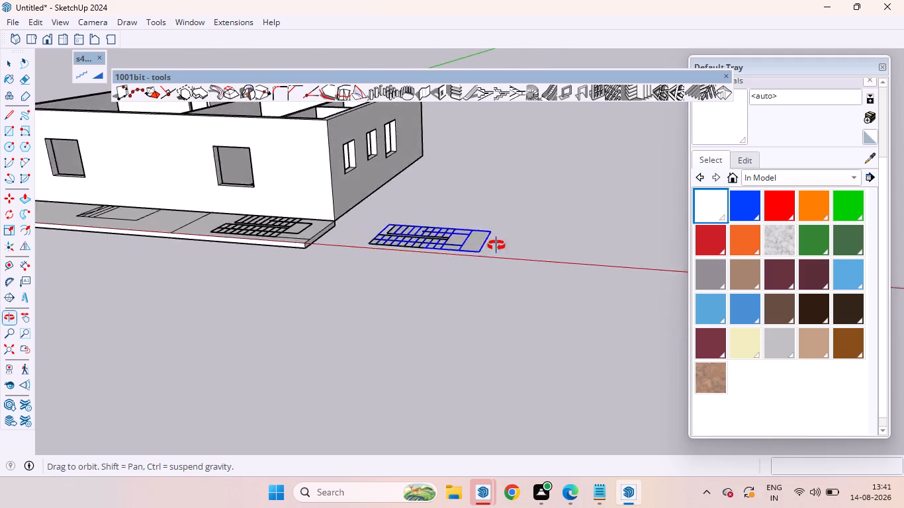
pyautogui.moveTo(496, 245); pyautogui.dragTo(611, 261, button='middle')
pyautogui.moveTo(570, 219); pyautogui.dragTo(629, 347, button='middle')
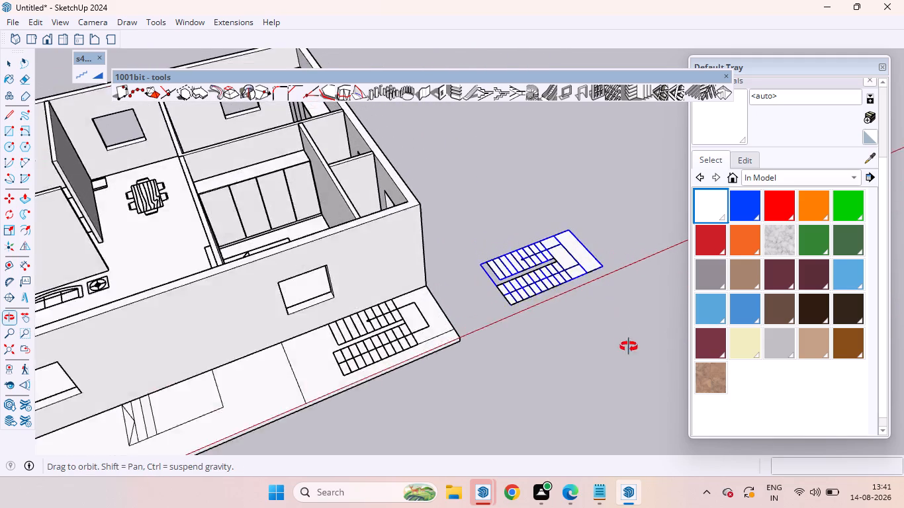
pyautogui.moveTo(629, 347); pyautogui.dragTo(643, 372, button='middle')
pyautogui.scroll(2, 585, 292)
pyautogui.moveTo(582, 294); pyautogui.dragTo(606, 298, button='middle')
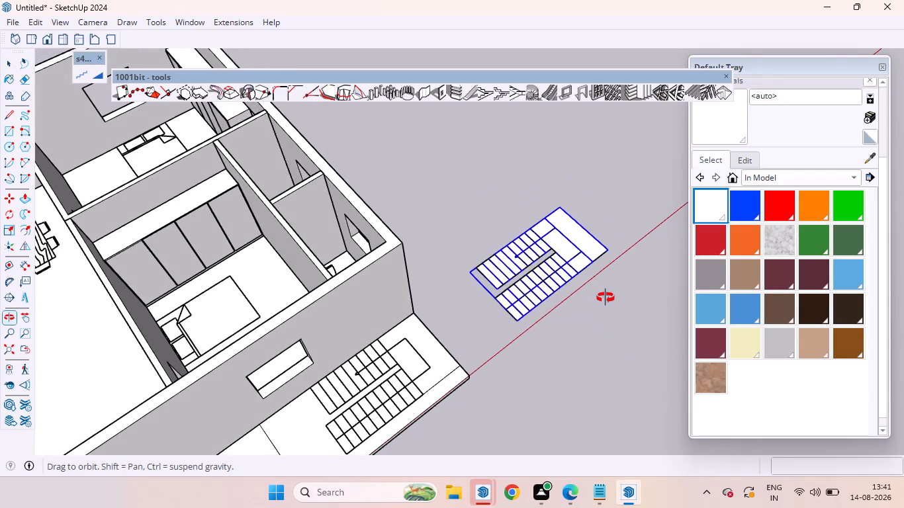
pyautogui.moveTo(606, 298); pyautogui.dragTo(608, 291, button='middle')
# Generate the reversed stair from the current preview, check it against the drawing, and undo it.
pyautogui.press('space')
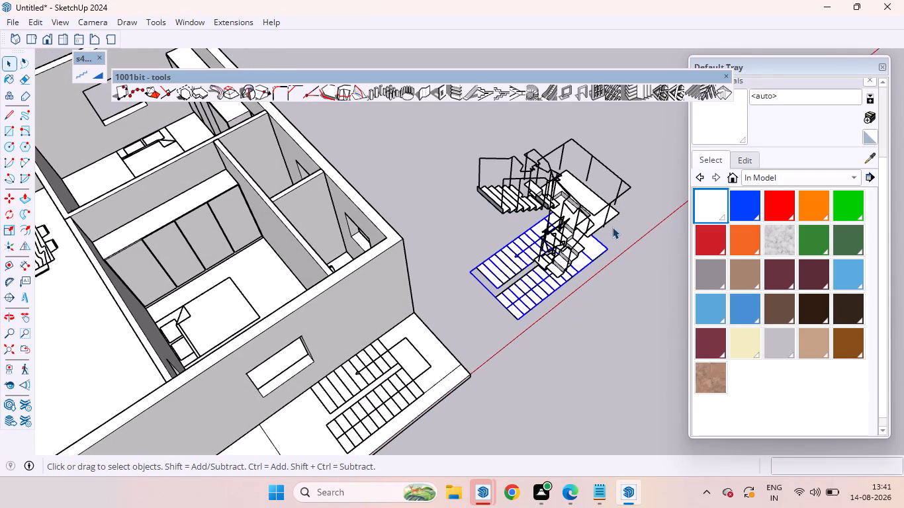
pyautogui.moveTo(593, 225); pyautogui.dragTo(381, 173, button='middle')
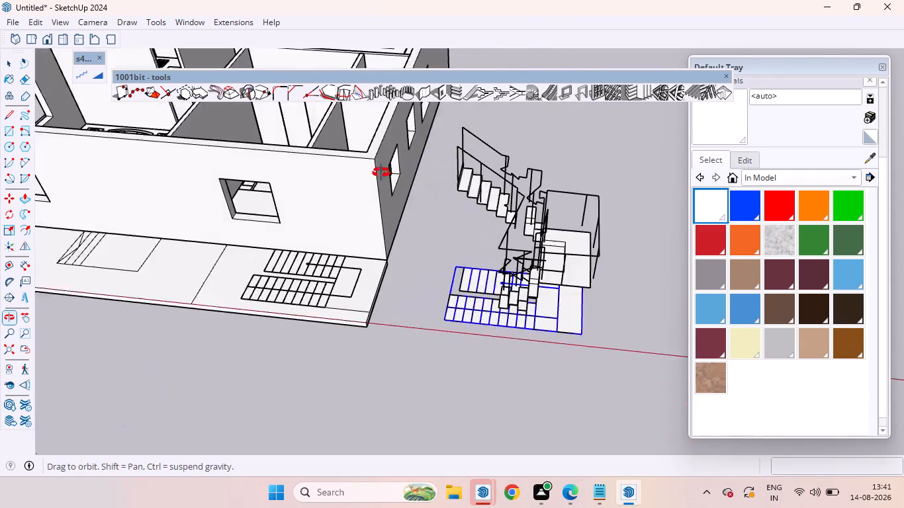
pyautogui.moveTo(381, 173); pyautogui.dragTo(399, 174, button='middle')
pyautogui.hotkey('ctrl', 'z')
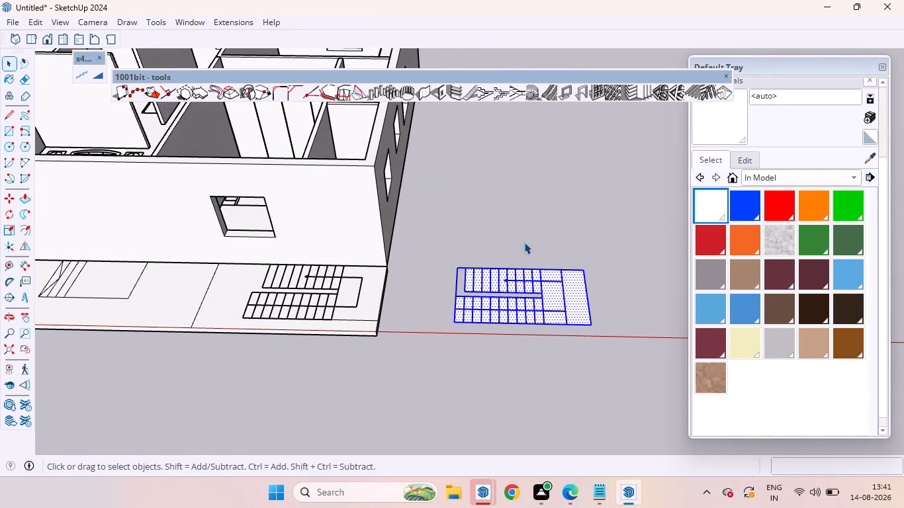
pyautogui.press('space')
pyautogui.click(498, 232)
# Delete the walking-line segment crossing the copied staircase's landing and the duplicate linework overlapping the drawing.
pyautogui.scroll(4, 555, 285)
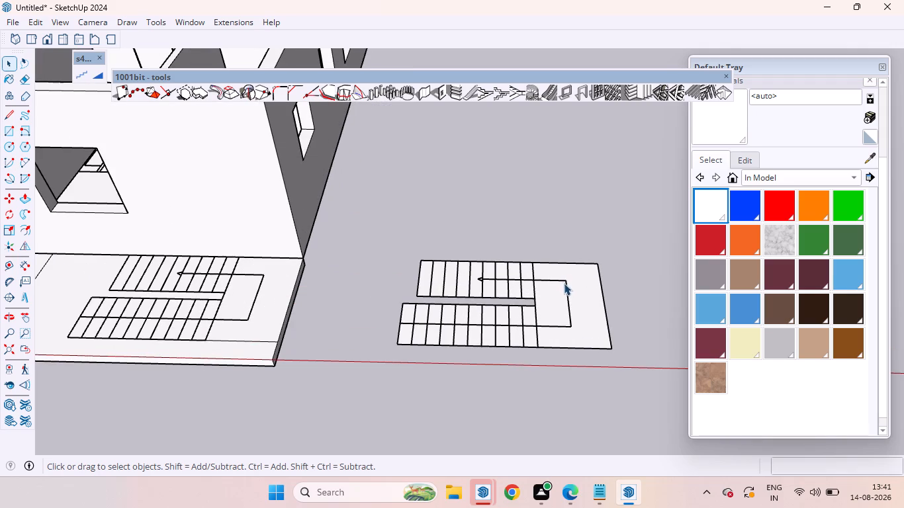
pyautogui.click(566, 284)
pyautogui.press('Delete')
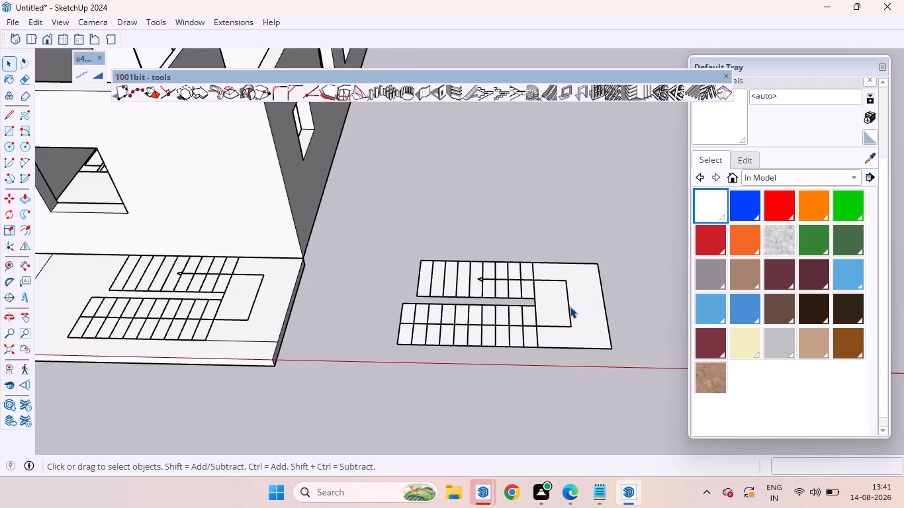
pyautogui.click(569, 306)
pyautogui.press('Delete')
pyautogui.click(569, 306)
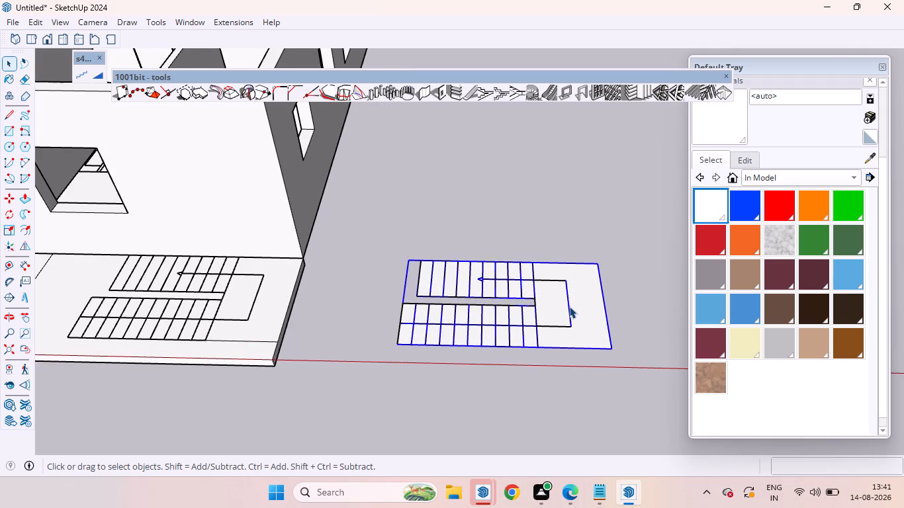
pyautogui.press('Delete')
# Delete the remaining walking line and arrowhead in the far flight and both line stubs on the landing.
pyautogui.click(551, 278)
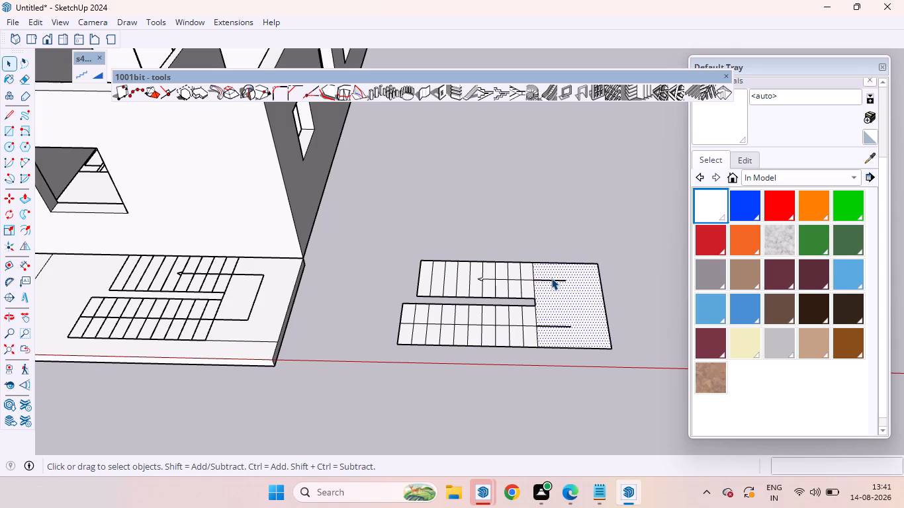
pyautogui.click(551, 282)
pyautogui.click(549, 280)
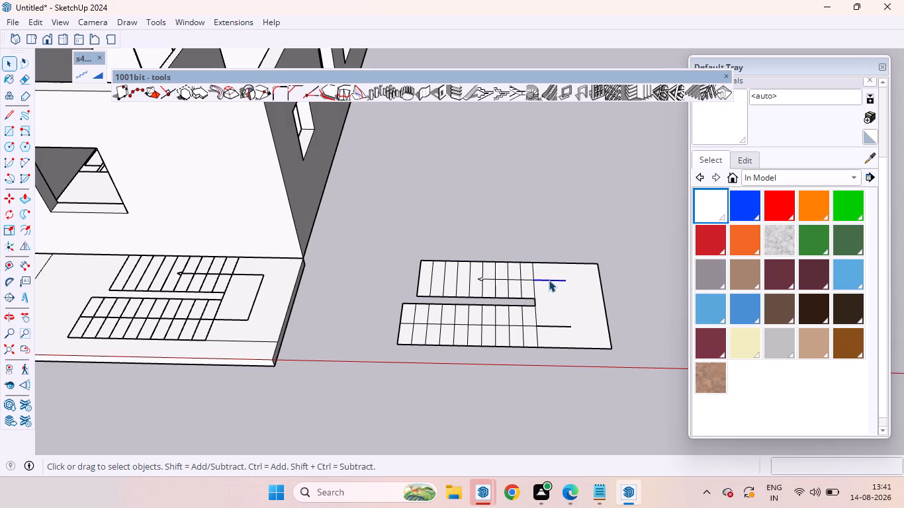
pyautogui.press('Delete')
pyautogui.click(516, 279)
pyautogui.press('Delete')
pyautogui.moveTo(469, 267); pyautogui.dragTo(543, 291)
pyautogui.moveTo(543, 291); pyautogui.dragTo(553, 293)
pyautogui.press('Delete')
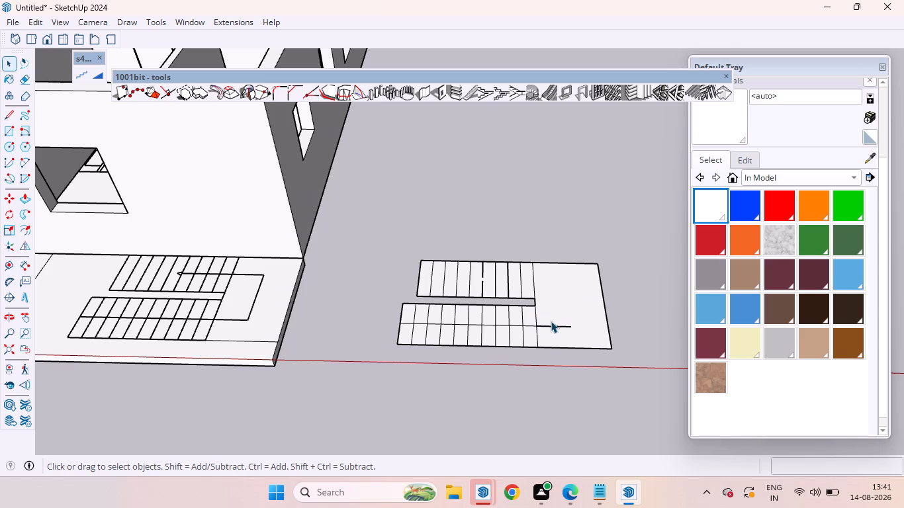
pyautogui.moveTo(525, 317); pyautogui.dragTo(597, 337)
pyautogui.press('Delete')
# Draw a short line closing the gap in the broken riser line where the arrowhead was in the far flight.
pyautogui.scroll(4, 507, 289)
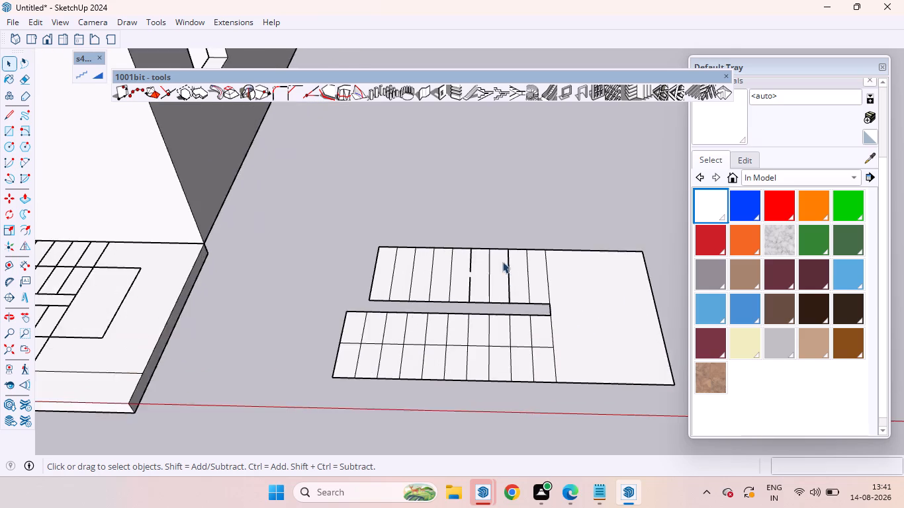
pyautogui.scroll(-5, 485, 229)
pyautogui.scroll(1, 484, 225)
pyautogui.scroll(-2, 483, 223)
pyautogui.moveTo(473, 217); pyautogui.dragTo(492, 375, button='middle')
pyautogui.scroll(8, 479, 327)
pyautogui.scroll(-1, 481, 299)
pyautogui.scroll(4, 481, 299)
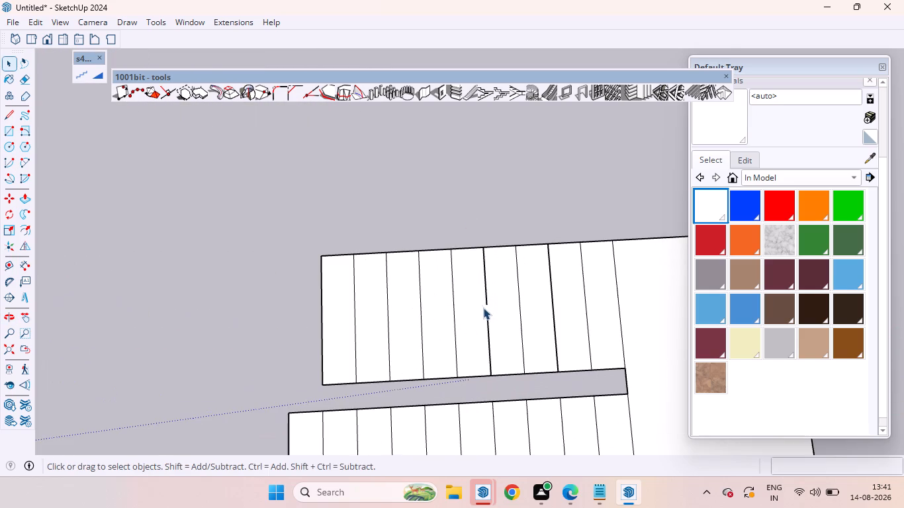
pyautogui.press('l')
pyautogui.click(486, 302)
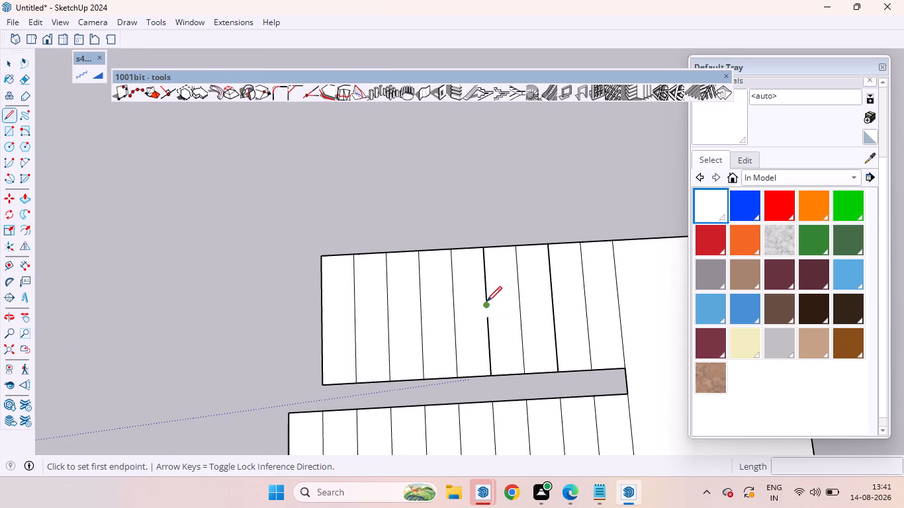
pyautogui.click(488, 321)
pyautogui.press('space')
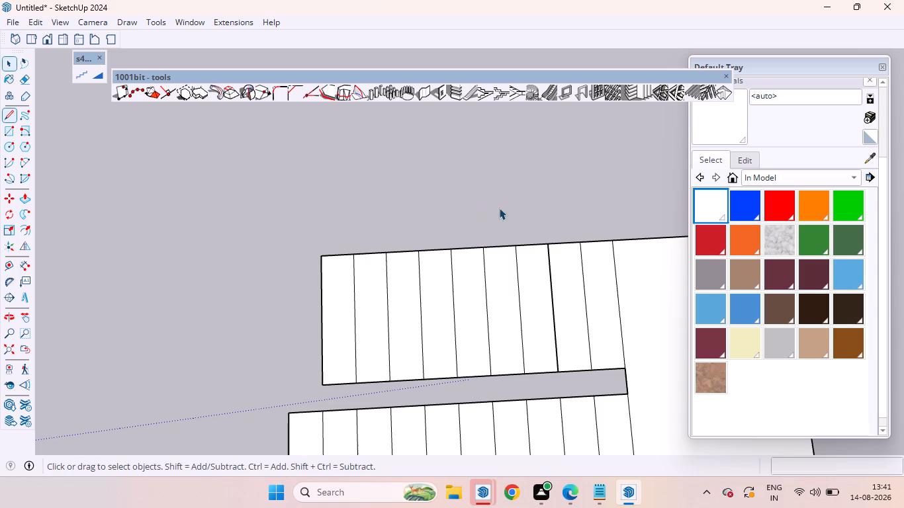
# Delete the lengthwise walking line running through all the treads of the copied staircase's near flight.
pyautogui.scroll(-13, 512, 200)
pyautogui.moveTo(418, 177); pyautogui.dragTo(418, 191)
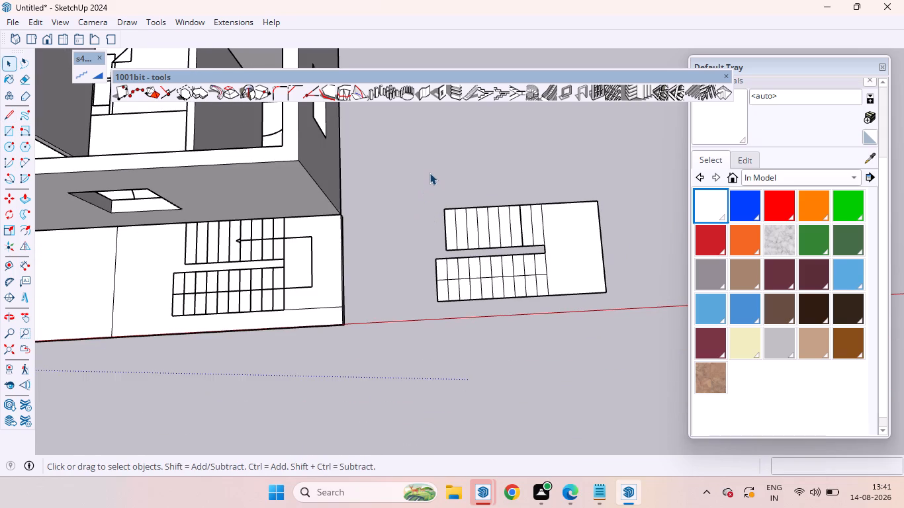
pyautogui.press('space')
pyautogui.moveTo(421, 258); pyautogui.dragTo(561, 289)
pyautogui.click(393, 278)
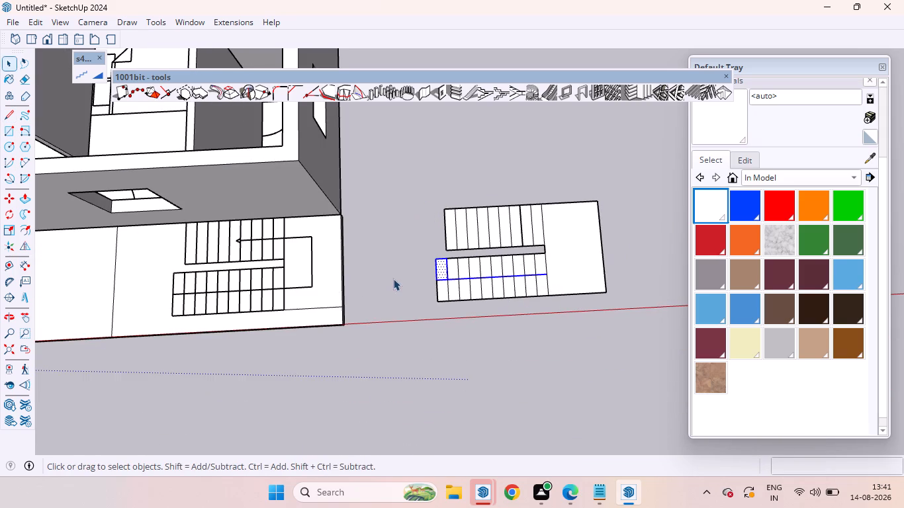
pyautogui.moveTo(407, 276); pyautogui.dragTo(585, 282)
pyautogui.press('Delete')
pyautogui.moveTo(484, 269); pyautogui.dragTo(588, 280)
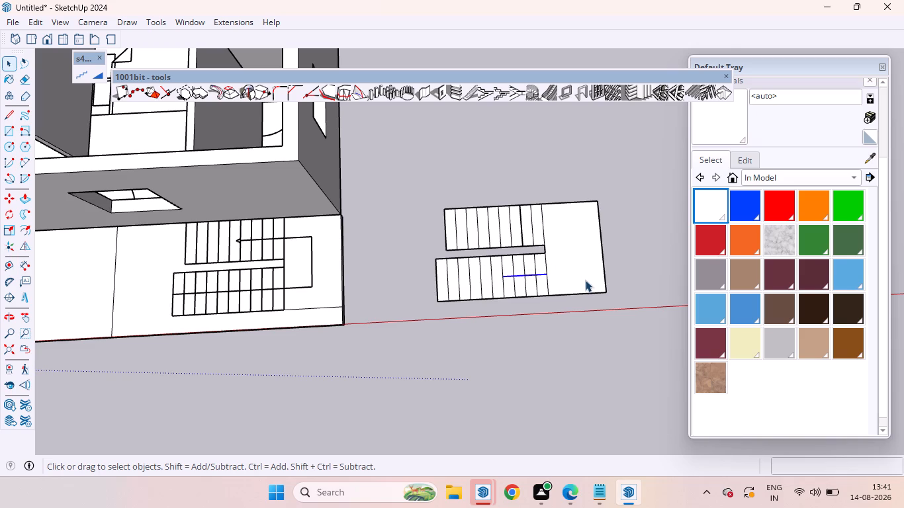
pyautogui.press('Delete')
# Start Make Stair on the whole cleaned staircase drawing beside the house.
pyautogui.moveTo(402, 186); pyautogui.dragTo(649, 347)
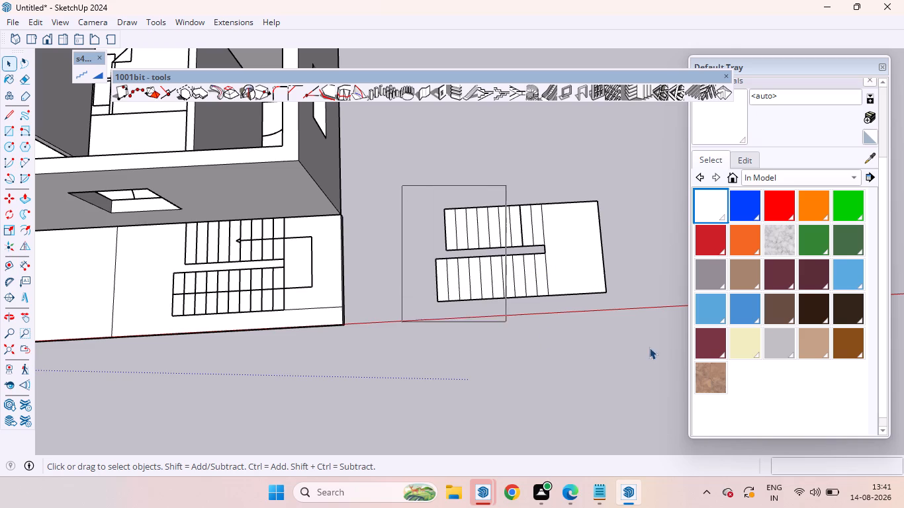
pyautogui.moveTo(649, 347); pyautogui.dragTo(696, 351)
pyautogui.click(81, 77)
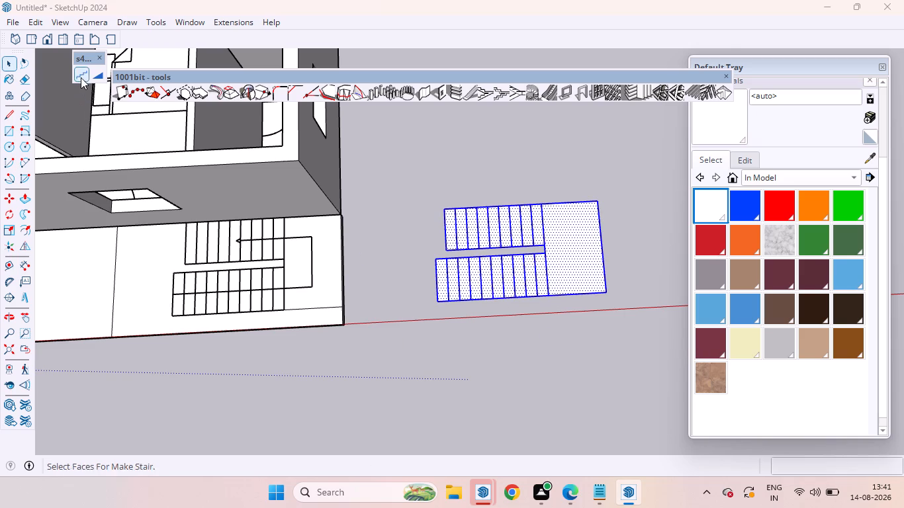
# Check the Make Stair-Simple preview around the landing, and generate the stair by switching to Make Slope on the same drawing.
pyautogui.scroll(-6, 381, 183)
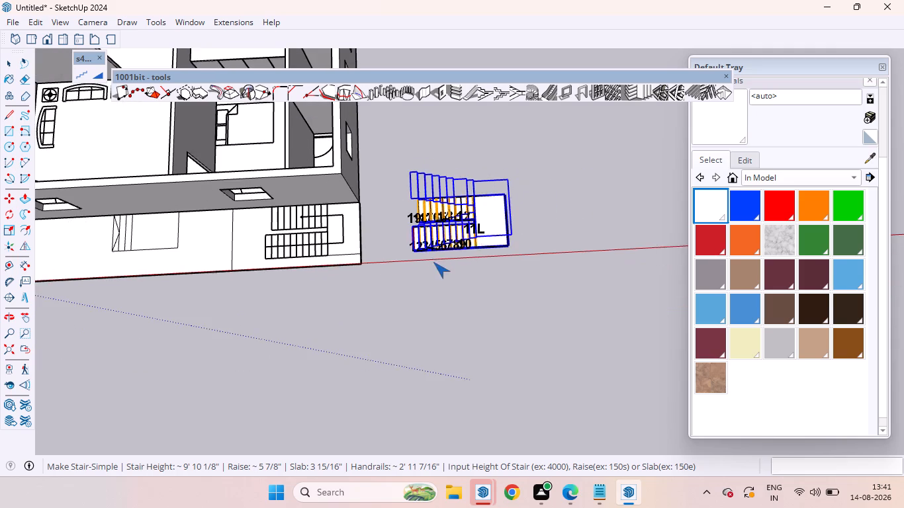
pyautogui.moveTo(433, 262); pyautogui.dragTo(449, 115, button='middle')
pyautogui.scroll(8, 475, 178)
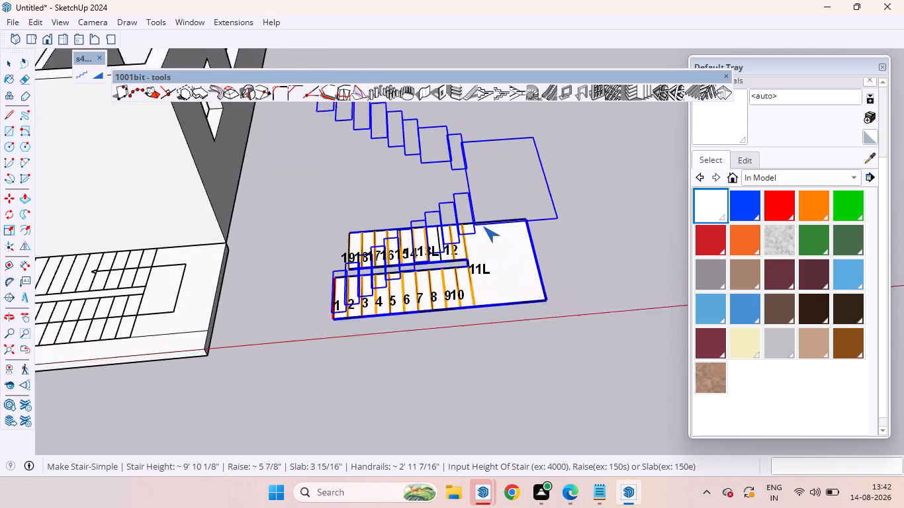
pyautogui.moveTo(451, 244); pyautogui.dragTo(476, 218, button='middle')
pyautogui.scroll(-10, 471, 237)
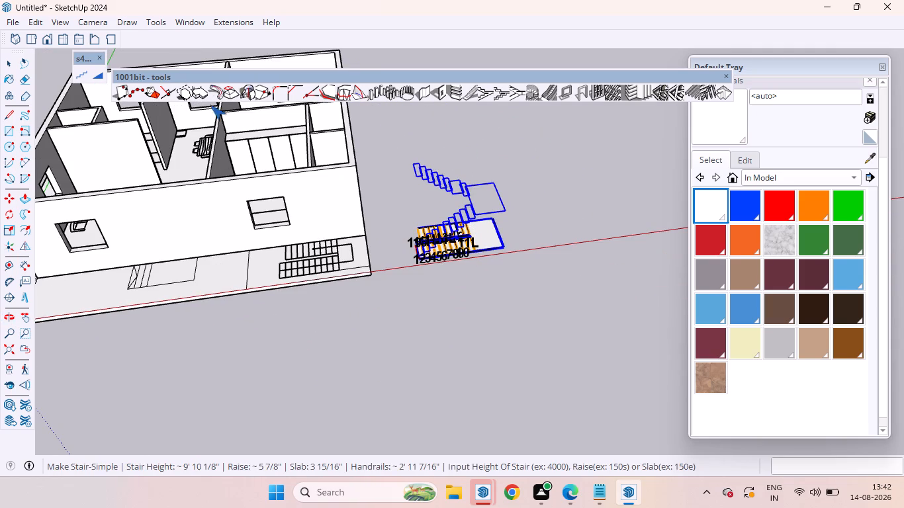
pyautogui.rightClick(474, 214)
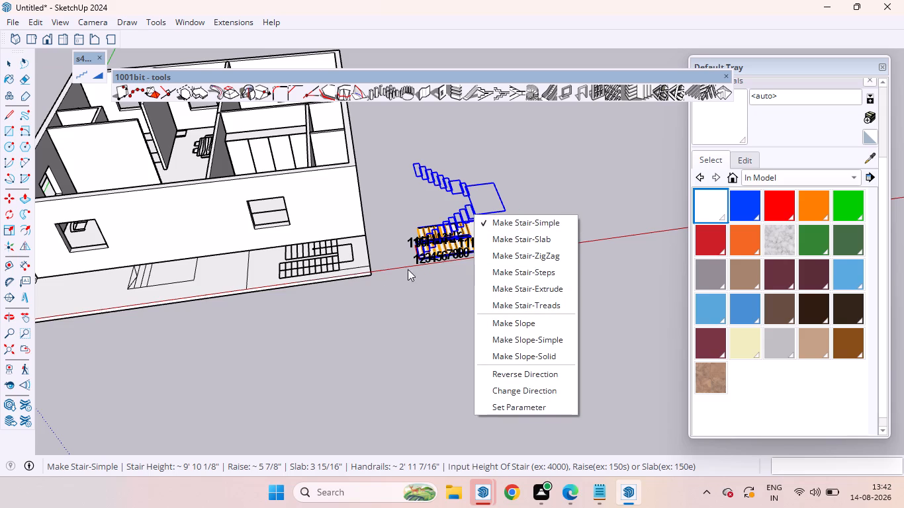
pyautogui.click(101, 73)
pyautogui.scroll(2, 418, 169)
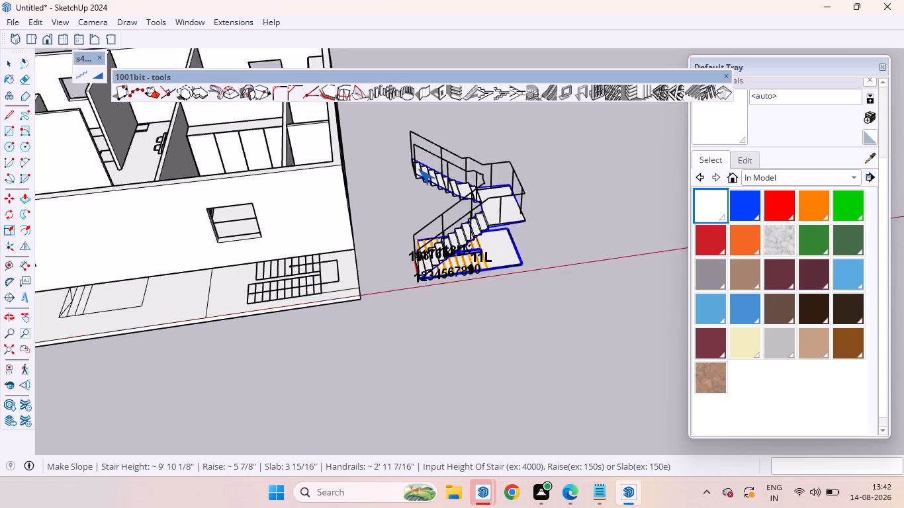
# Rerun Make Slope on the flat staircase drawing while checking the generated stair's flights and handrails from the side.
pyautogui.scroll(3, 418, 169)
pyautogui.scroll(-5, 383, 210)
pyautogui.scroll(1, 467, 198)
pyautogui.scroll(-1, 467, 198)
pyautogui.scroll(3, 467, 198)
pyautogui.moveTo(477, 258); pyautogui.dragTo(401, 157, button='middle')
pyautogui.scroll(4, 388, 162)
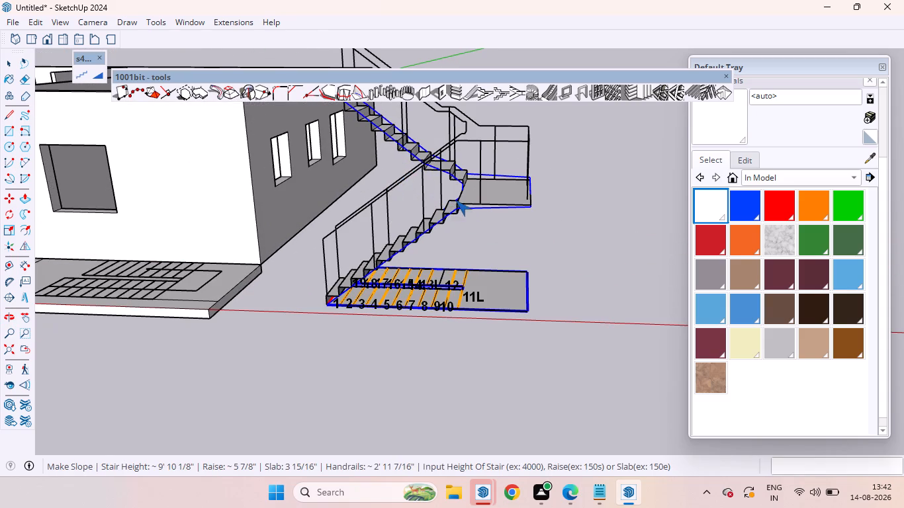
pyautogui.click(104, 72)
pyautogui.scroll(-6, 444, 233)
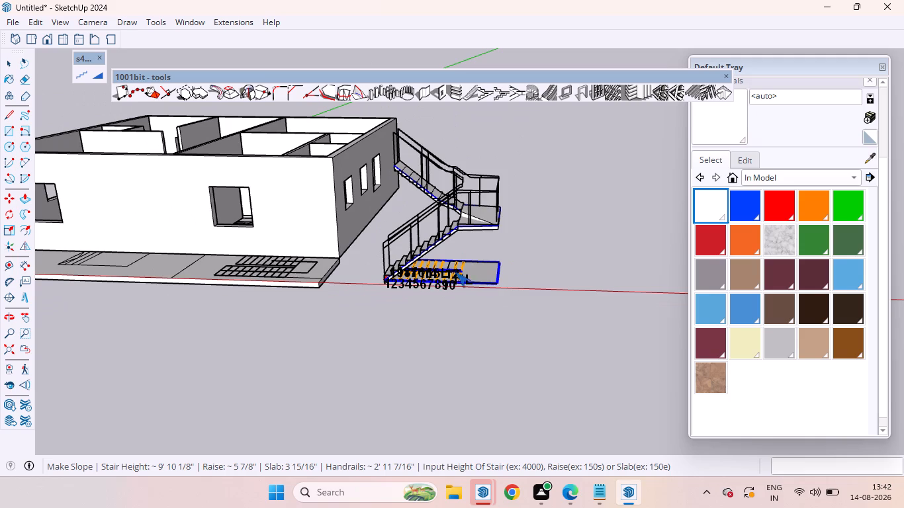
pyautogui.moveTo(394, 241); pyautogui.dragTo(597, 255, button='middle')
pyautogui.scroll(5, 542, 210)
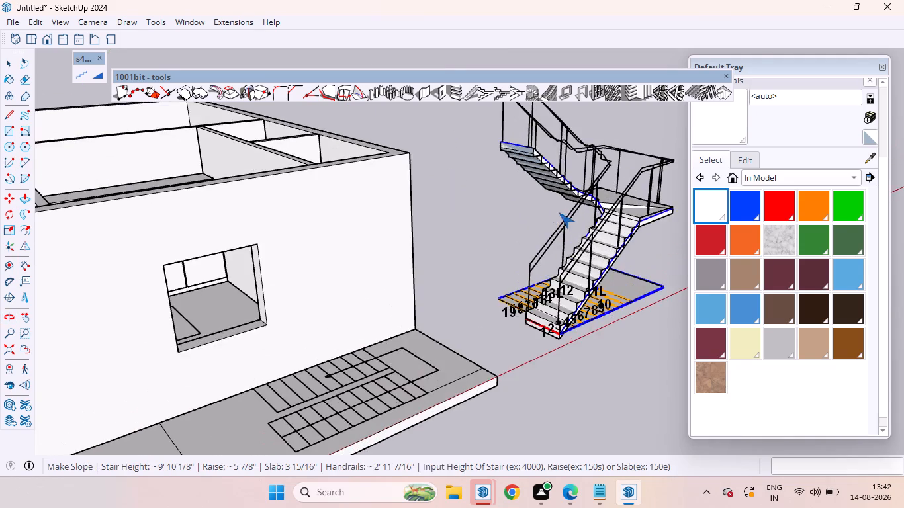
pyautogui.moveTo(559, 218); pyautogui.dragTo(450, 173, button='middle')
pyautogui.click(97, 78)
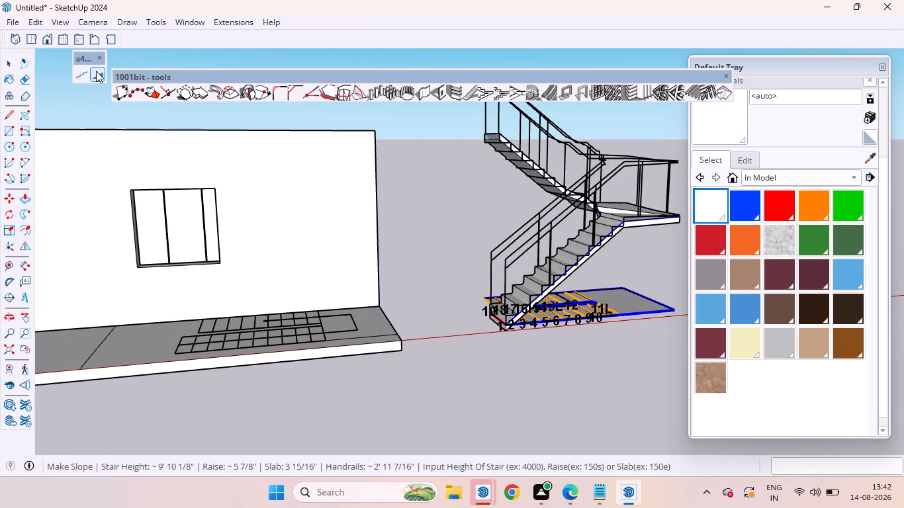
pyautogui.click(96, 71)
# Inspect the generated stair's flights, landing and handrails from several sides and from above.
pyautogui.scroll(-7, 519, 198)
pyautogui.moveTo(518, 198); pyautogui.dragTo(519, 220, button='middle')
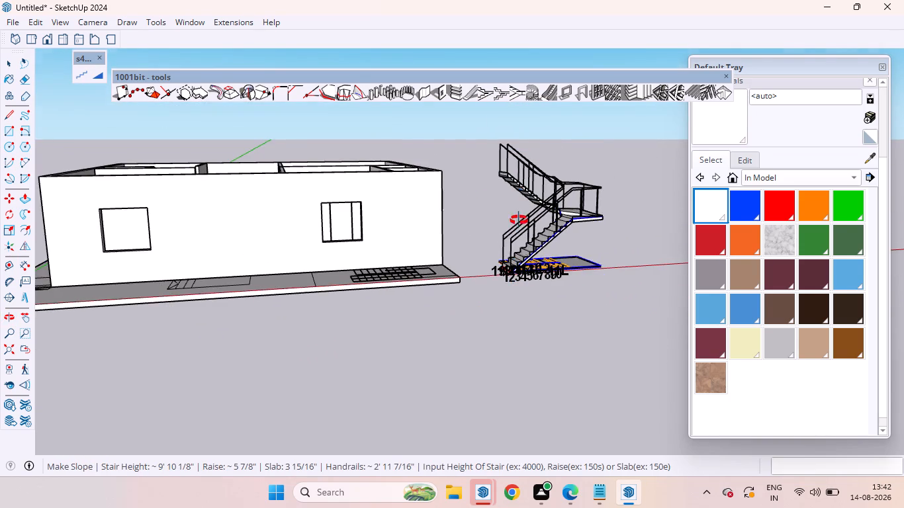
pyautogui.moveTo(519, 220); pyautogui.dragTo(474, 233, button='middle')
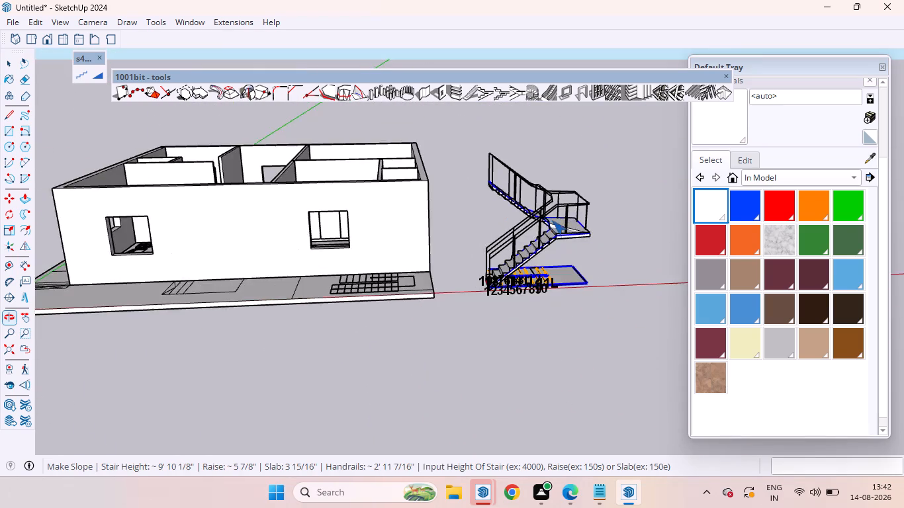
pyautogui.scroll(14, 552, 222)
pyautogui.scroll(-6, 518, 220)
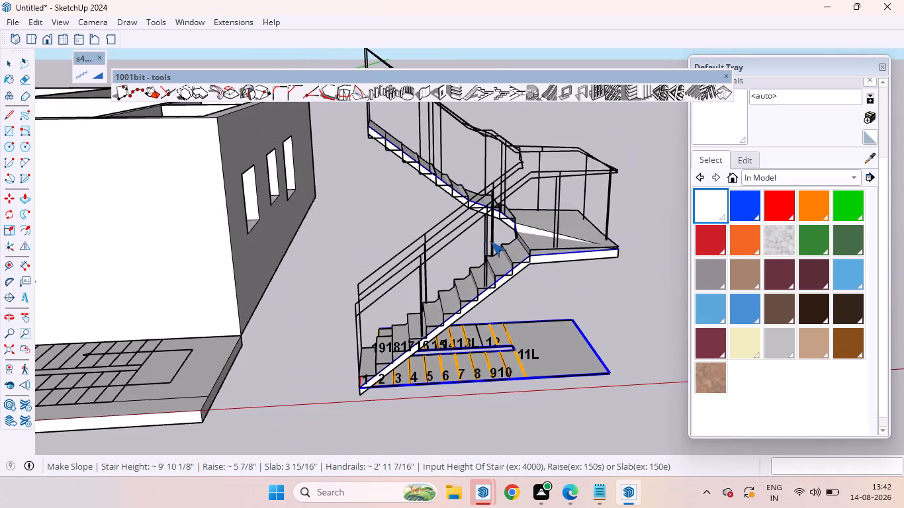
pyautogui.scroll(-5, 490, 241)
pyautogui.moveTo(497, 307); pyautogui.dragTo(596, 442, button='middle')
pyautogui.scroll(-6, 467, 249)
pyautogui.scroll(2, 551, 284)
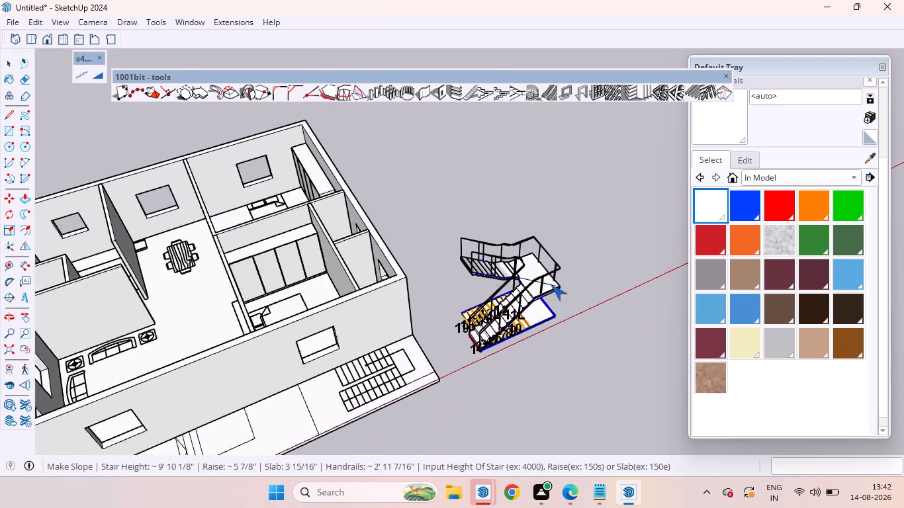
pyautogui.scroll(4, 551, 284)
pyautogui.moveTo(553, 298); pyautogui.dragTo(437, 252, button='middle')
pyautogui.scroll(3, 304, 235)
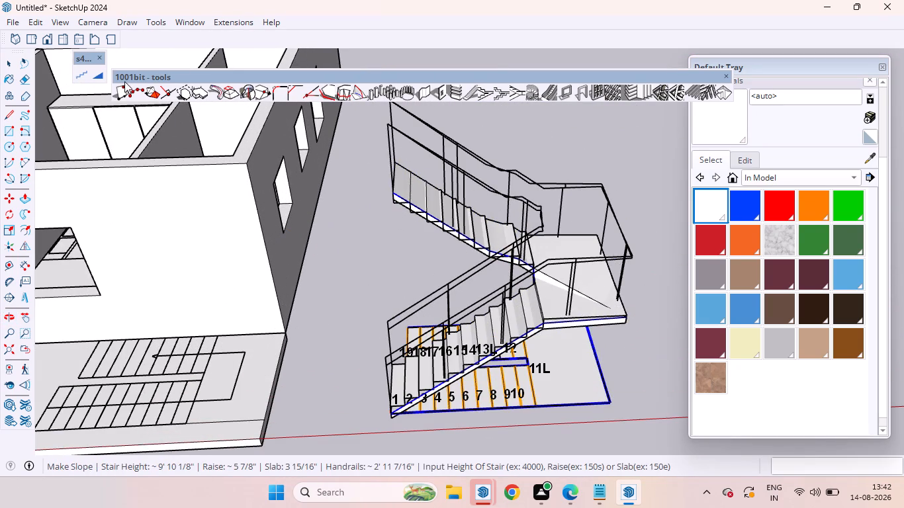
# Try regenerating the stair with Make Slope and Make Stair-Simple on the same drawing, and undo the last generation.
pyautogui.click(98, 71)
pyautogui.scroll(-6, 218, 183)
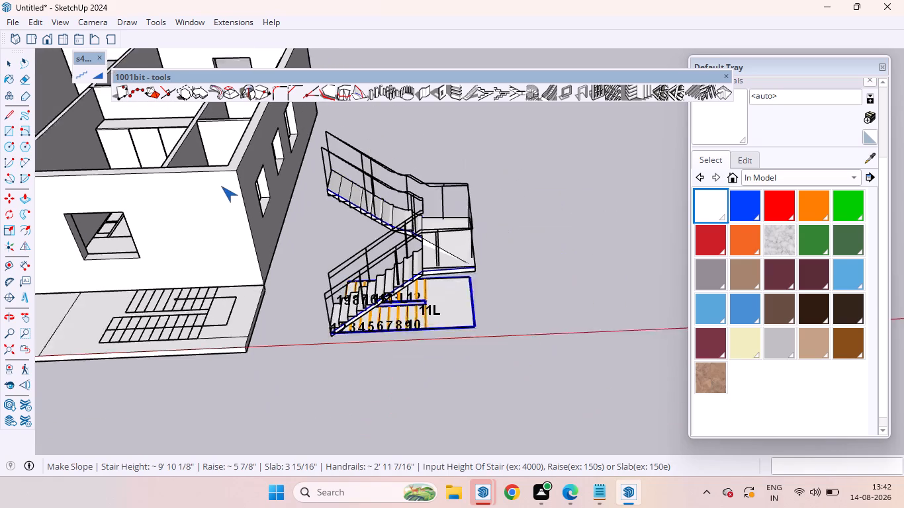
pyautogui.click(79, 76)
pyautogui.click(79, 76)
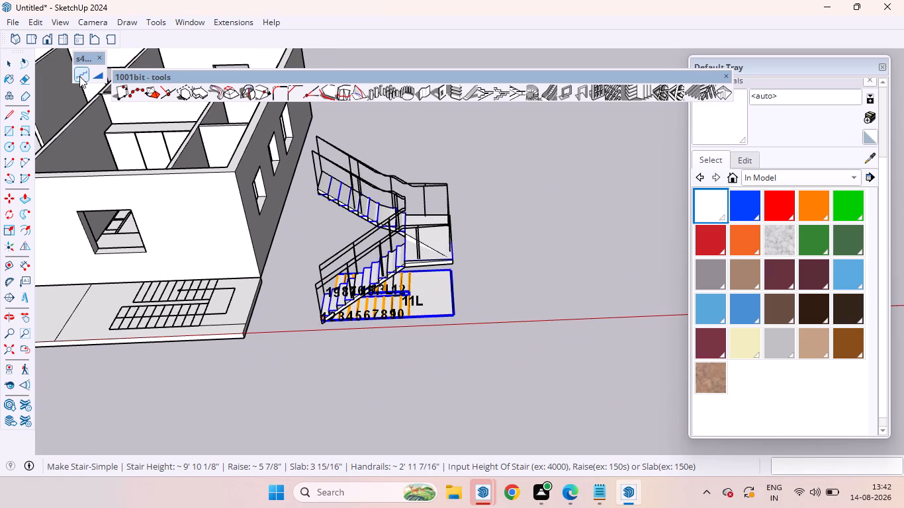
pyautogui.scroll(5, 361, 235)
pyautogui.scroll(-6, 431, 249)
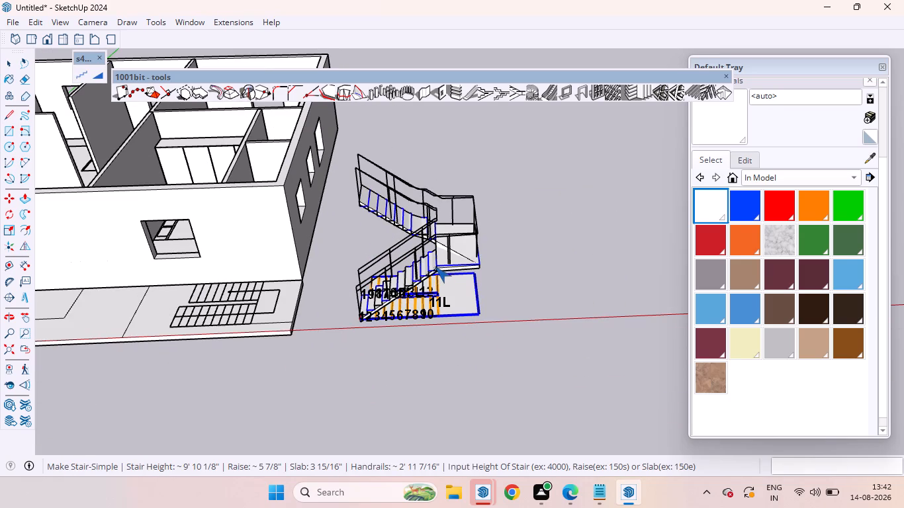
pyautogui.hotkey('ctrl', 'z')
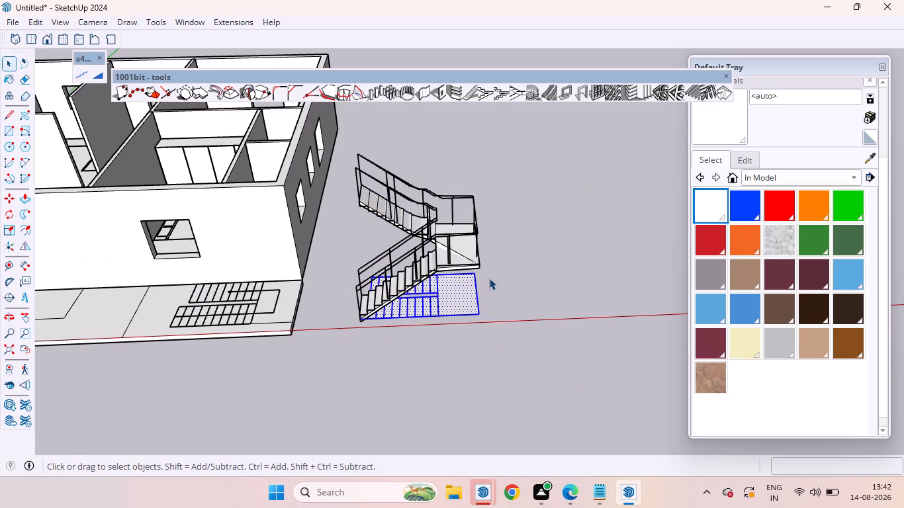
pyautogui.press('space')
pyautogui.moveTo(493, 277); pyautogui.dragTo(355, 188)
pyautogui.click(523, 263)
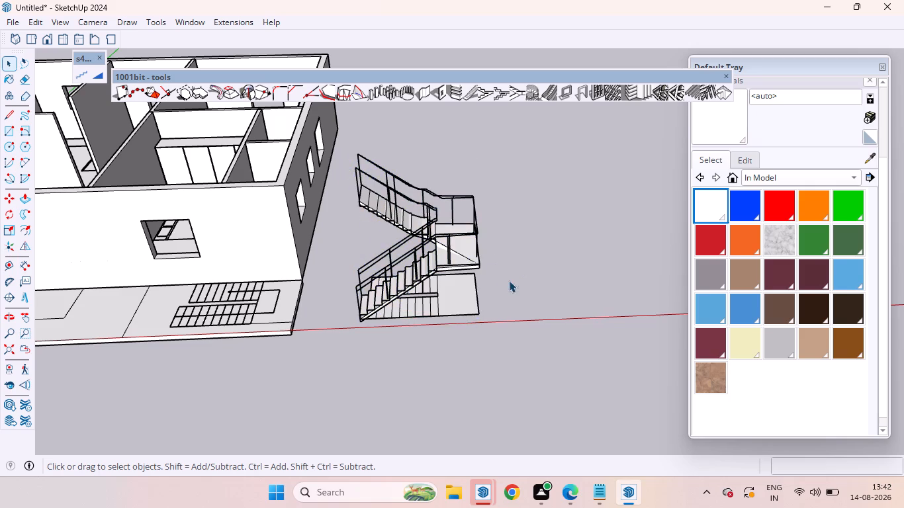
# Delete the overlapping stepped tread pieces of the generated stair beside the house.
pyautogui.moveTo(509, 280); pyautogui.dragTo(404, 151, button='middle')
pyautogui.click(386, 177)
pyautogui.moveTo(378, 177); pyautogui.dragTo(525, 257, button='middle')
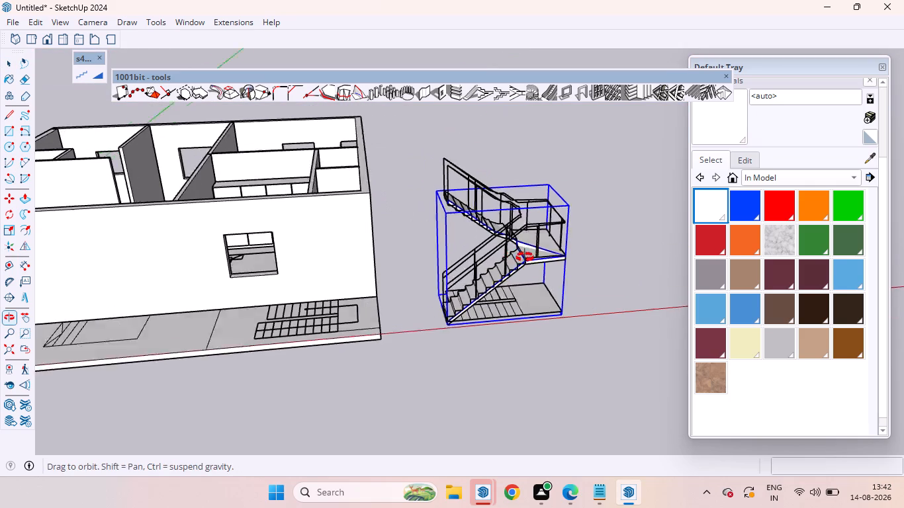
pyautogui.moveTo(525, 257); pyautogui.dragTo(525, 258, button='middle')
pyautogui.press('Delete')
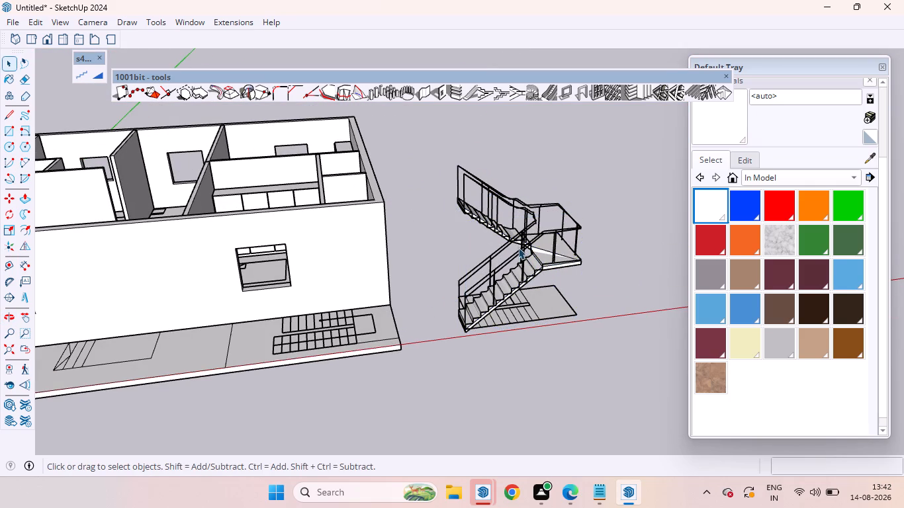
pyautogui.click(525, 247)
pyautogui.press('Delete')
pyautogui.click(541, 242)
pyautogui.press('Delete')
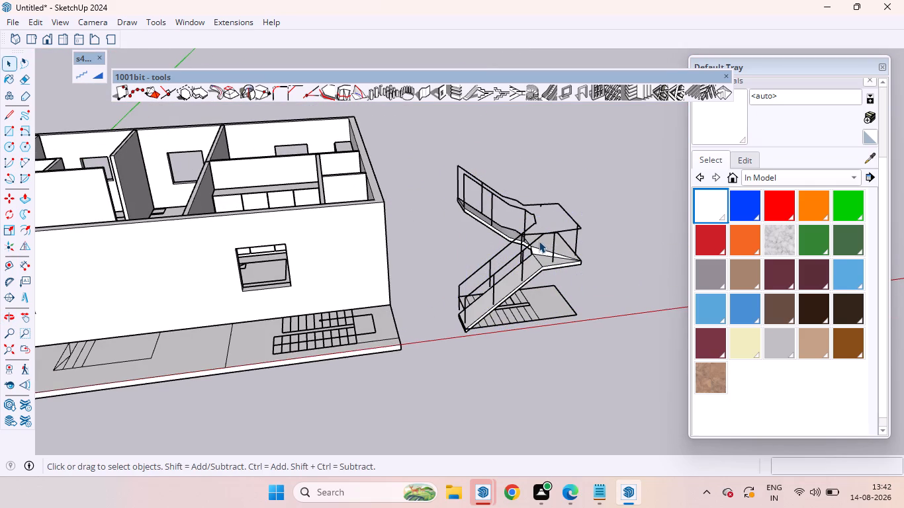
# Delete the stacked duplicate handrails and sloped slab pieces one by one from the generated stair.
pyautogui.click(539, 241)
pyautogui.press('Delete')
pyautogui.click(539, 241)
pyautogui.press('Delete')
pyautogui.press('Delete')
pyautogui.click(537, 239)
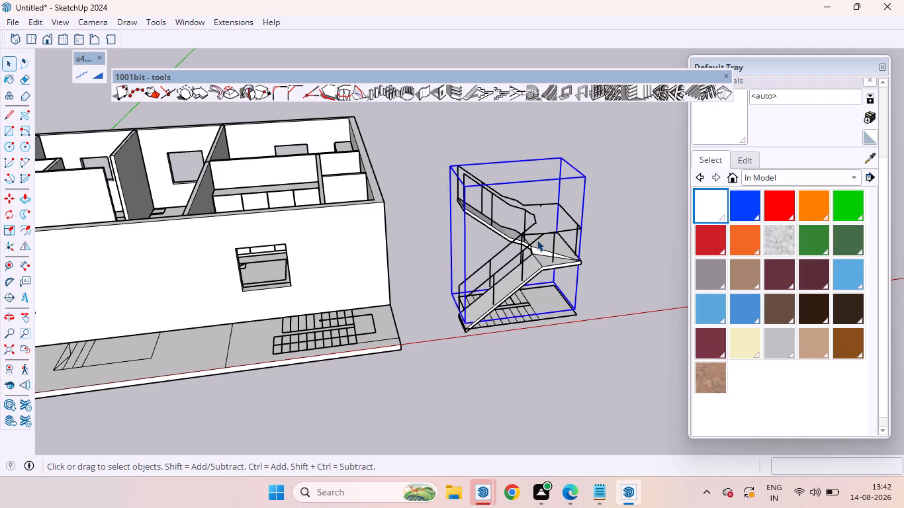
pyautogui.press('Delete')
pyautogui.click(537, 239)
pyautogui.press('Delete')
pyautogui.click(537, 239)
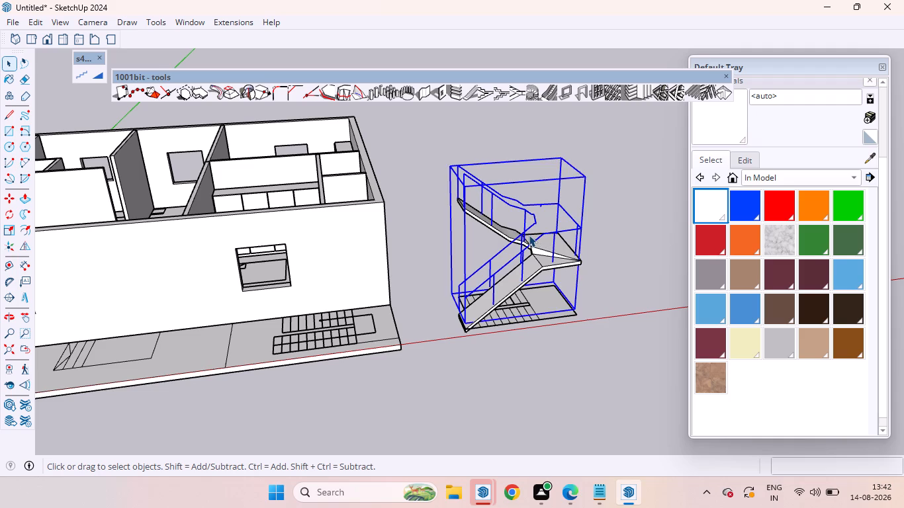
pyautogui.click(529, 235)
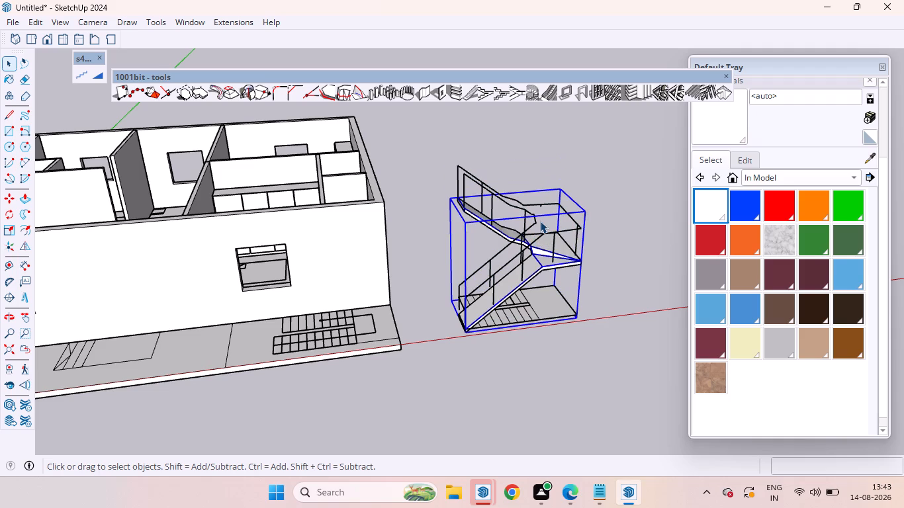
pyautogui.press('Delete')
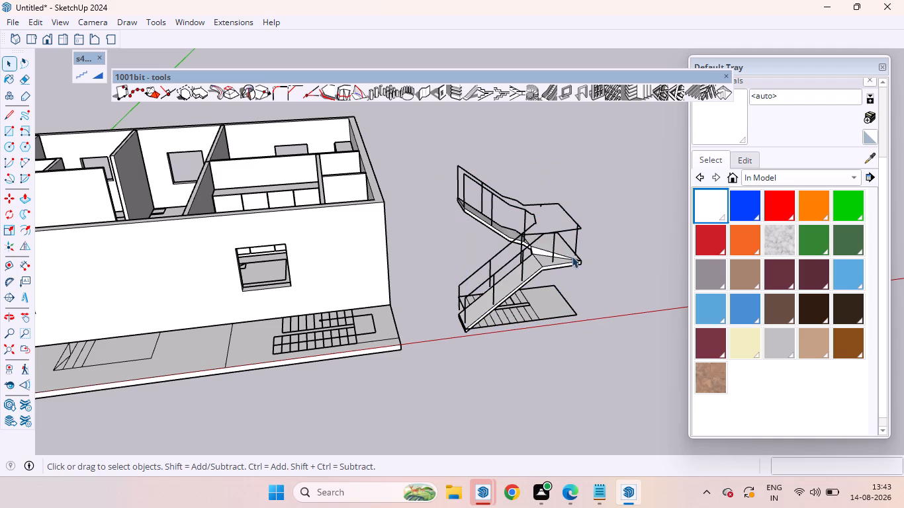
# Delete all remaining slab and handrail pieces of the generated stair together, keeping the flat staircase drawing.
pyautogui.moveTo(602, 275); pyautogui.dragTo(432, 167)
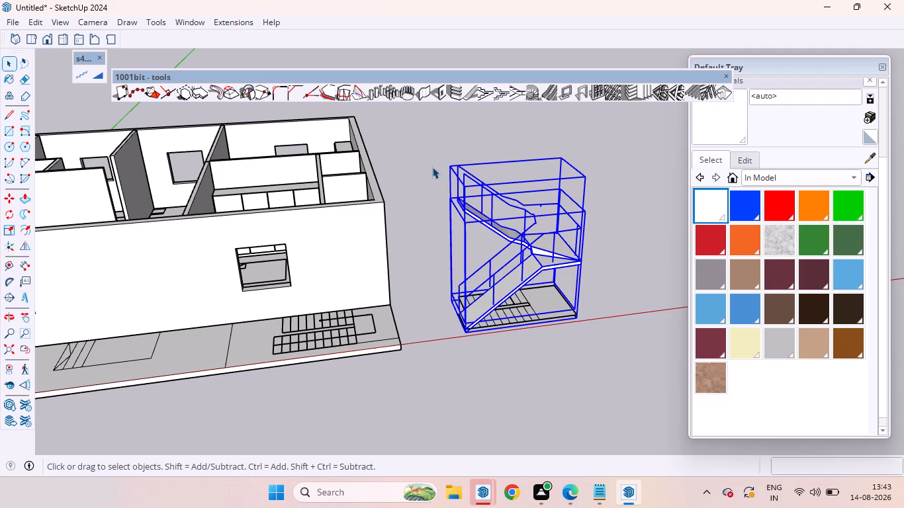
pyautogui.press('Delete')
# Start Make Stair on the whole flat staircase drawing beside the house and view its preview from the side.
pyautogui.scroll(-3, 489, 210)
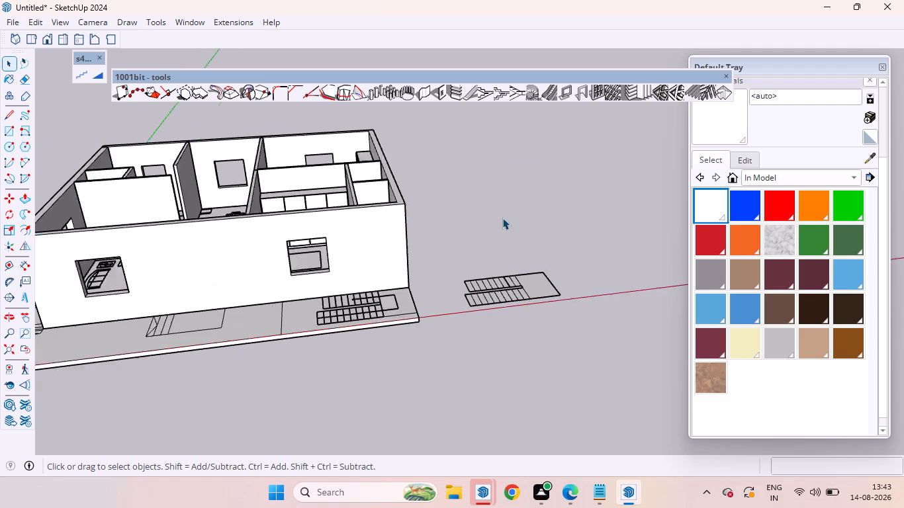
pyautogui.scroll(-4, 502, 218)
pyautogui.moveTo(511, 207); pyautogui.dragTo(547, 463, button='middle')
pyautogui.scroll(6, 480, 286)
pyautogui.moveTo(461, 245); pyautogui.dragTo(625, 400)
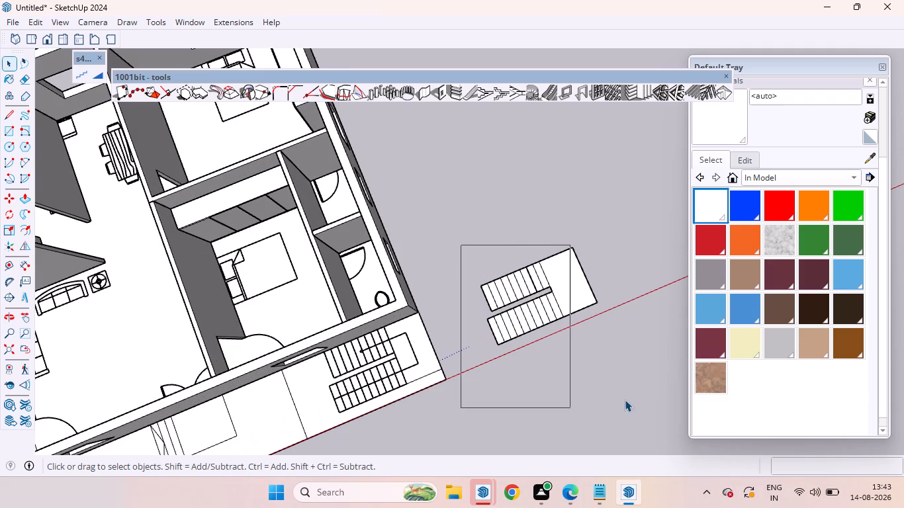
pyautogui.moveTo(625, 400); pyautogui.dragTo(631, 396)
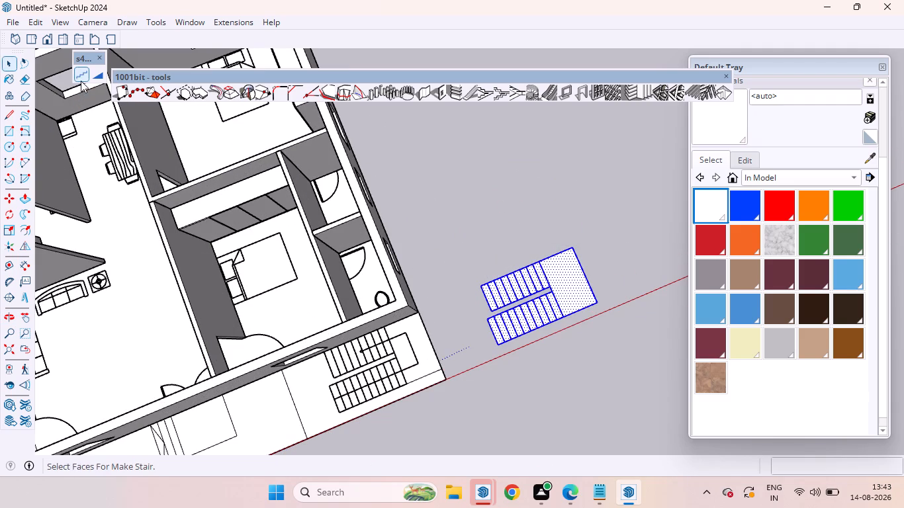
pyautogui.click(81, 81)
pyautogui.scroll(6, 507, 295)
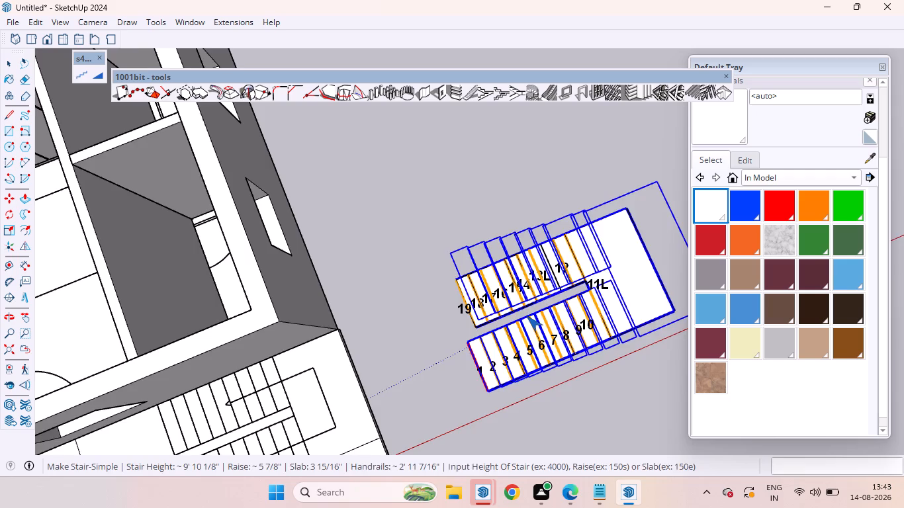
pyautogui.moveTo(526, 316); pyautogui.dragTo(453, 92, button='middle')
pyautogui.scroll(-4, 500, 266)
pyautogui.scroll(1, 495, 275)
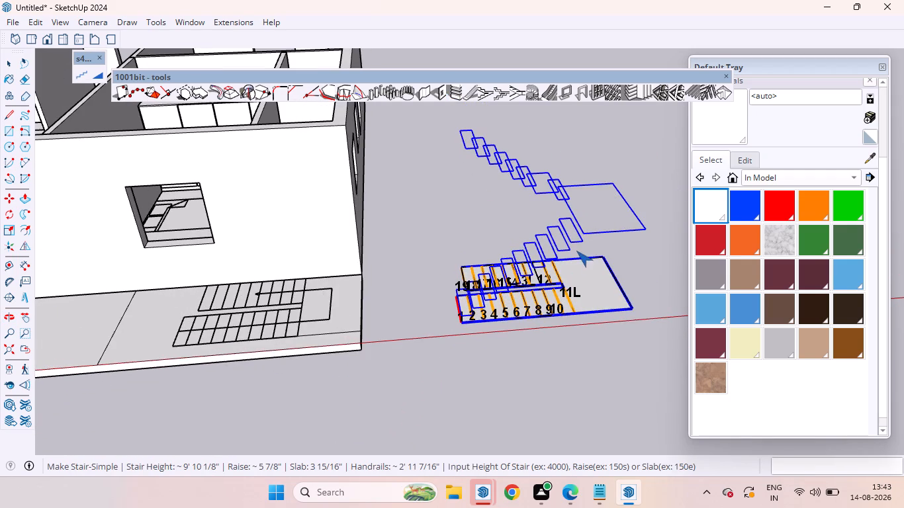
# Change the stair type to Make Stair-ZigZag and generate the stair by switching to Make Slope on the same drawing.
pyautogui.rightClick(582, 232)
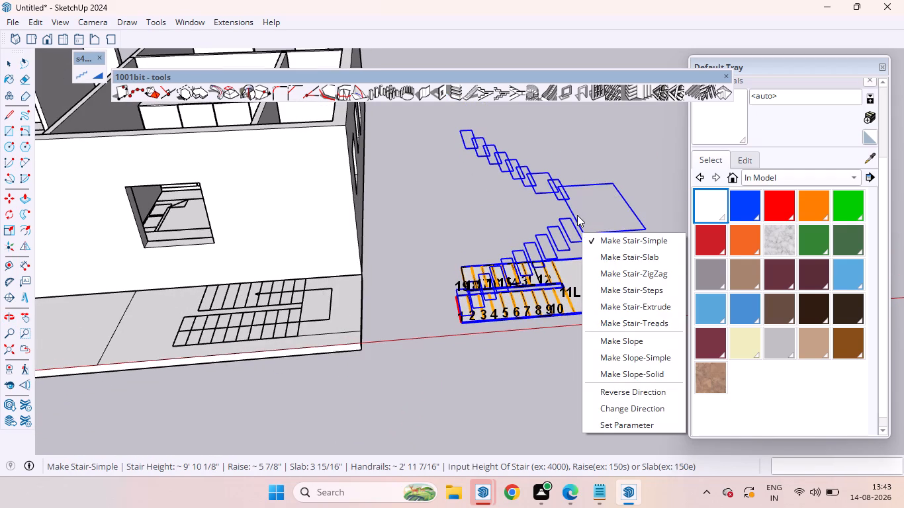
pyautogui.click(643, 271)
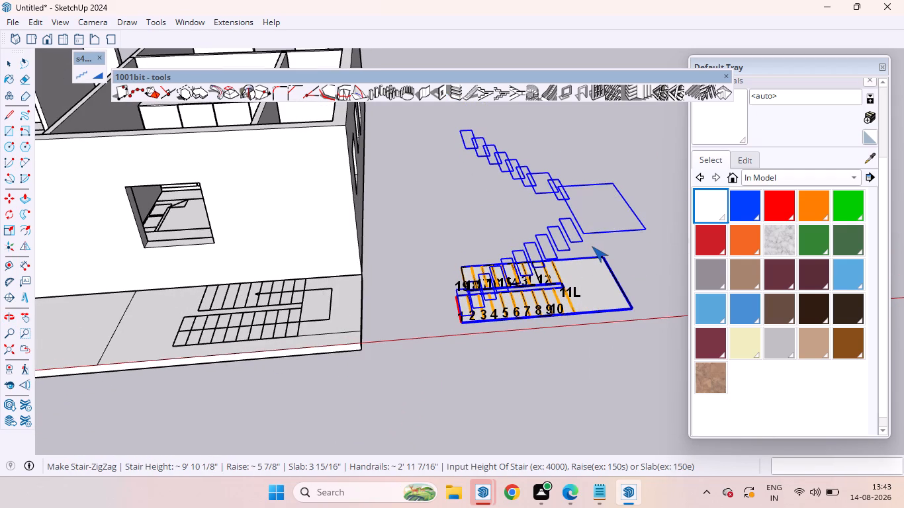
pyautogui.click(99, 78)
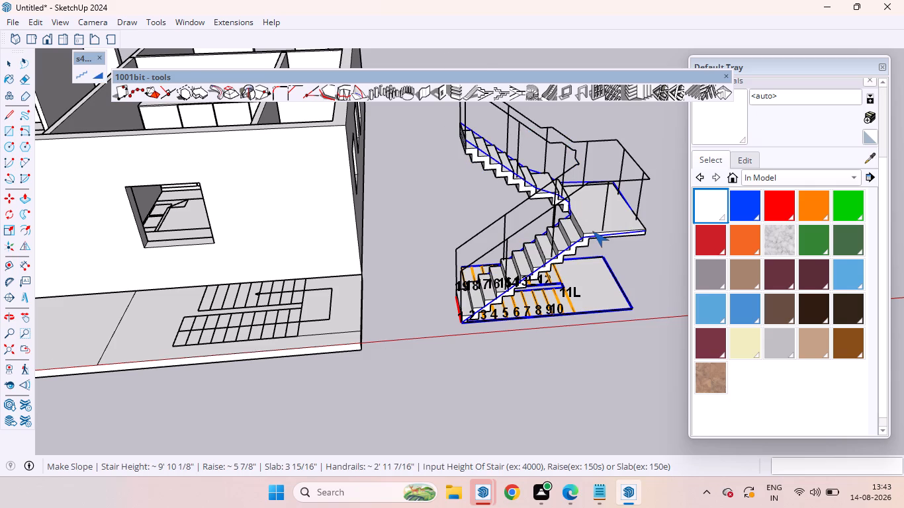
pyautogui.scroll(3, 592, 231)
pyautogui.scroll(-6, 582, 248)
pyautogui.moveTo(596, 241); pyautogui.dragTo(554, 223, button='middle')
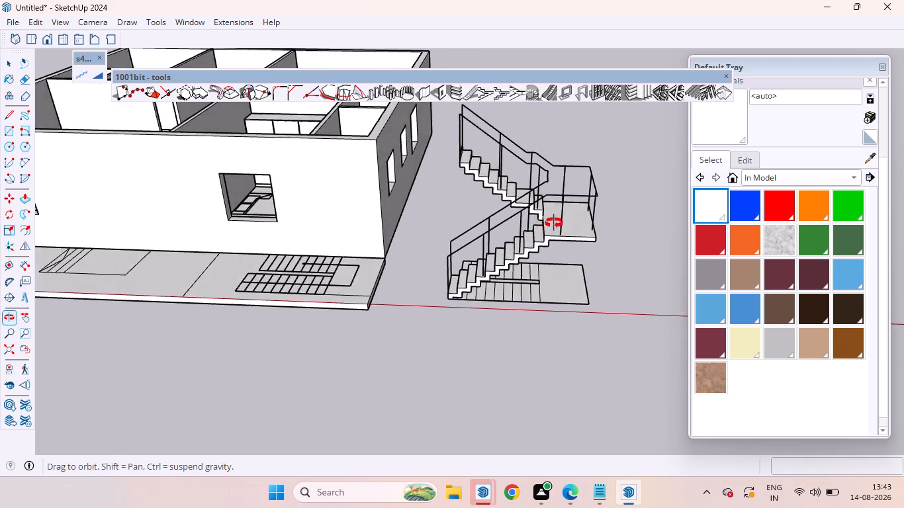
pyautogui.moveTo(554, 223); pyautogui.dragTo(611, 228, button='middle')
pyautogui.scroll(4, 449, 278)
pyautogui.scroll(-7, 416, 280)
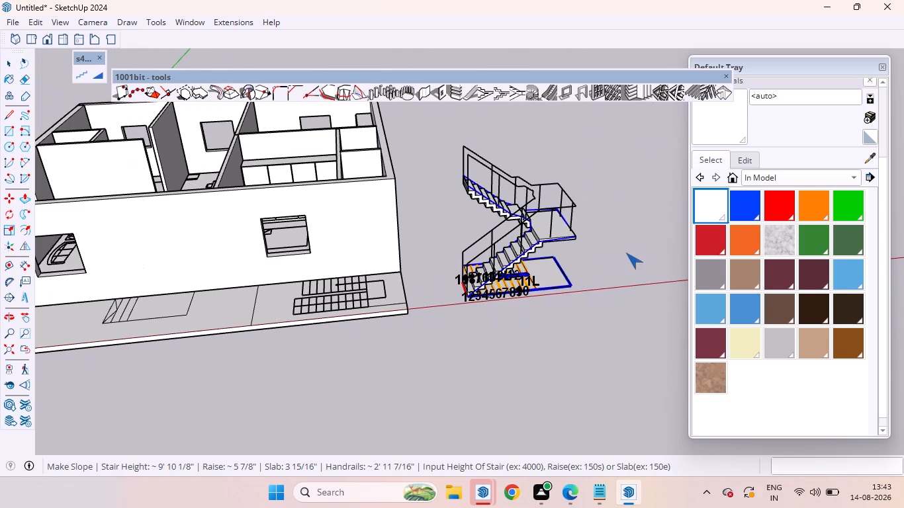
pyautogui.press('space')
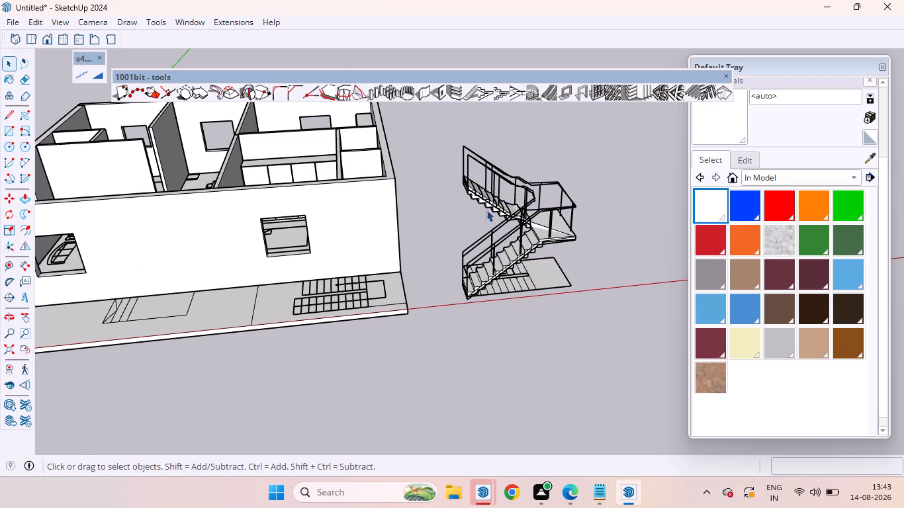
# Examine the generated stair's handrails, sloped undersides and landing from several sides.
pyautogui.scroll(5, 490, 197)
pyautogui.moveTo(514, 201); pyautogui.dragTo(614, 160, button='middle')
pyautogui.scroll(1, 614, 159)
pyautogui.scroll(-6, 462, 212)
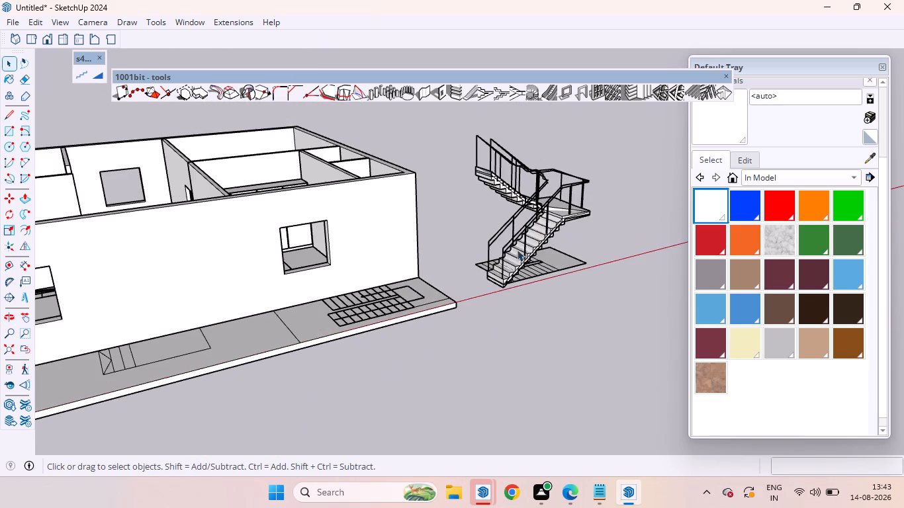
pyautogui.scroll(4, 526, 249)
pyautogui.click(581, 159)
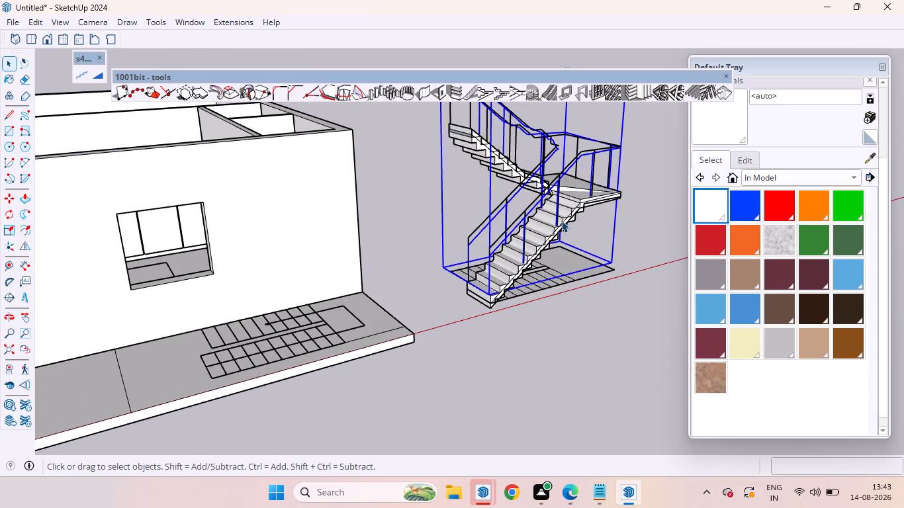
pyautogui.doubleClick(636, 212)
pyautogui.tripleClick(601, 161)
pyautogui.doubleClick(599, 160)
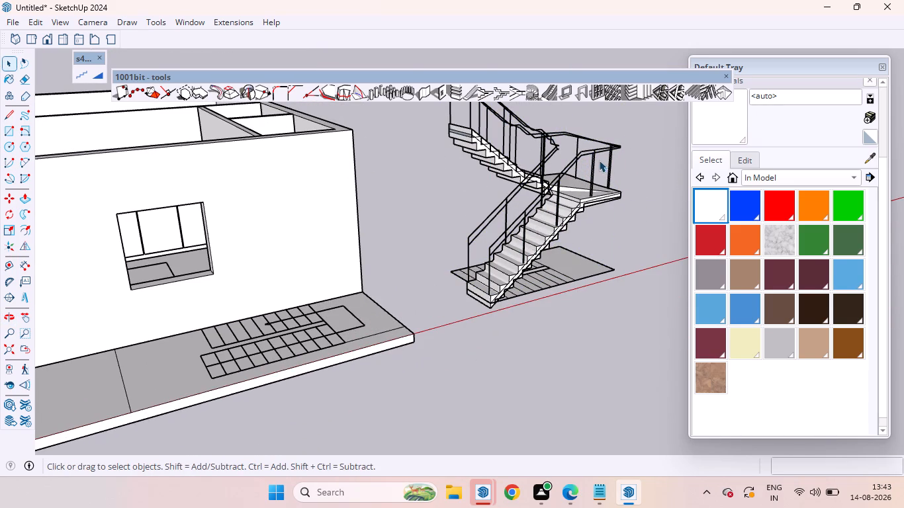
pyautogui.tripleClick(593, 155)
pyautogui.click(593, 155)
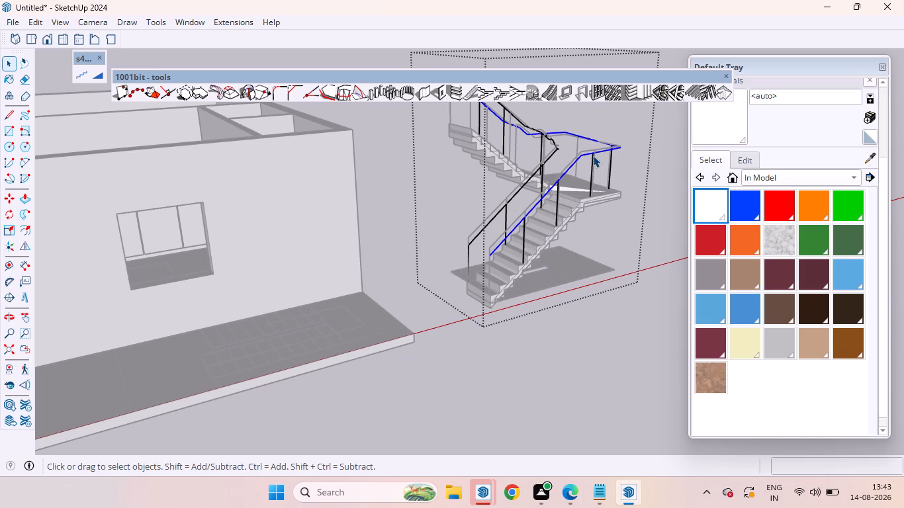
pyautogui.click(629, 172)
pyautogui.click(623, 282)
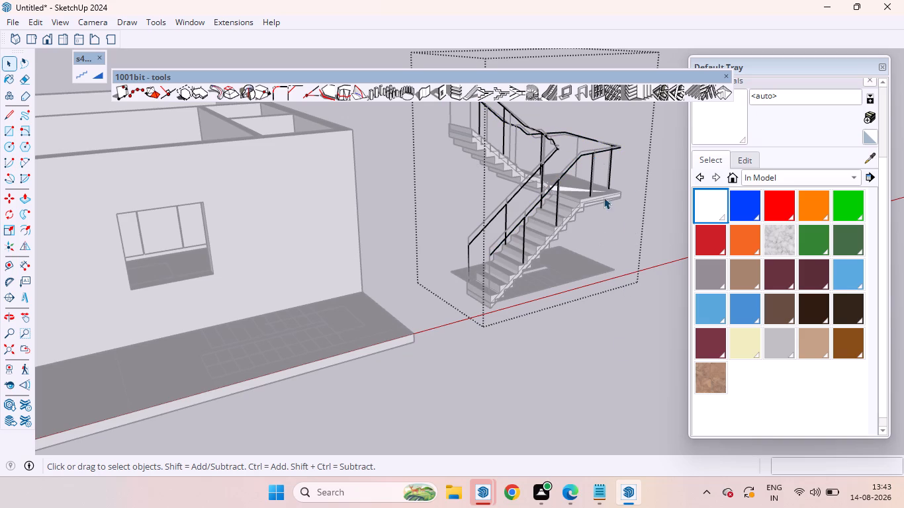
pyautogui.click(623, 379)
pyautogui.click(616, 370)
pyautogui.click(604, 364)
pyautogui.scroll(1, 588, 290)
pyautogui.scroll(-5, 585, 323)
pyautogui.moveTo(590, 302); pyautogui.dragTo(500, 325, button='middle')
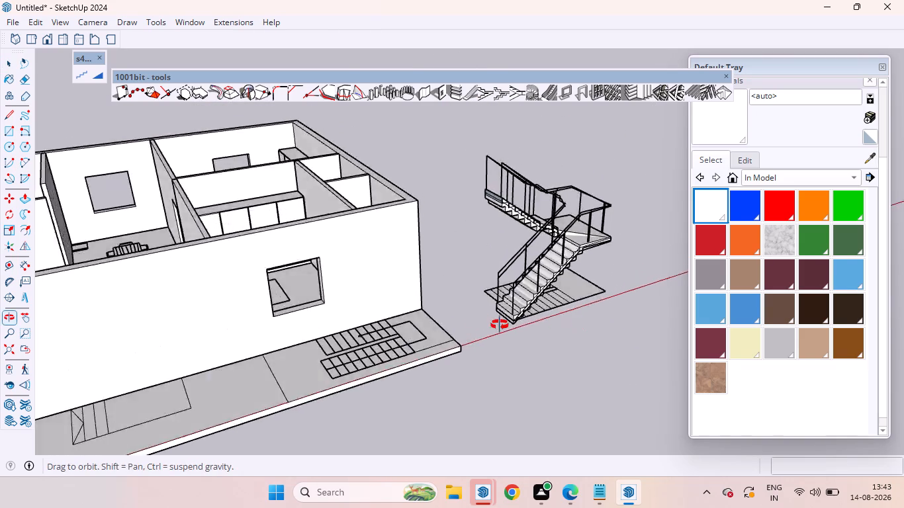
pyautogui.moveTo(500, 325); pyautogui.dragTo(410, 296, button='middle')
pyautogui.scroll(-1, 410, 296)
pyautogui.scroll(12, 490, 235)
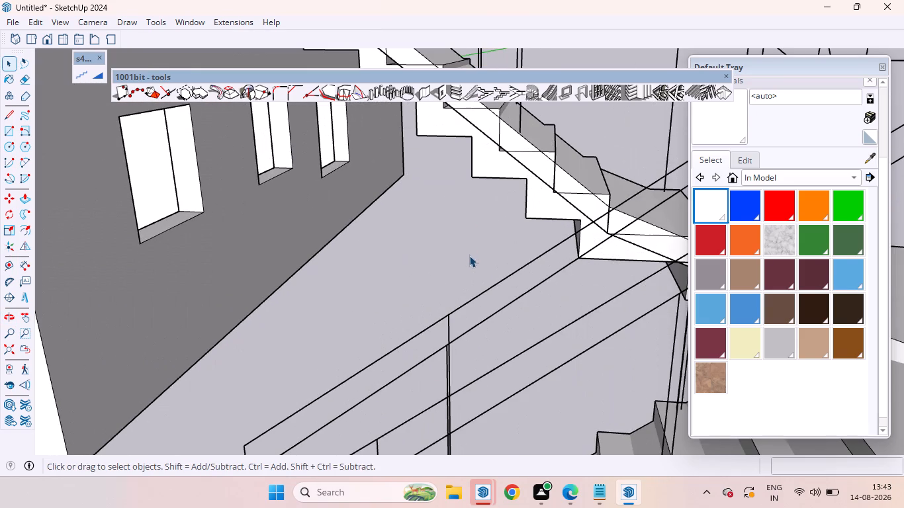
pyautogui.moveTo(539, 175); pyautogui.dragTo(386, 195, button='middle')
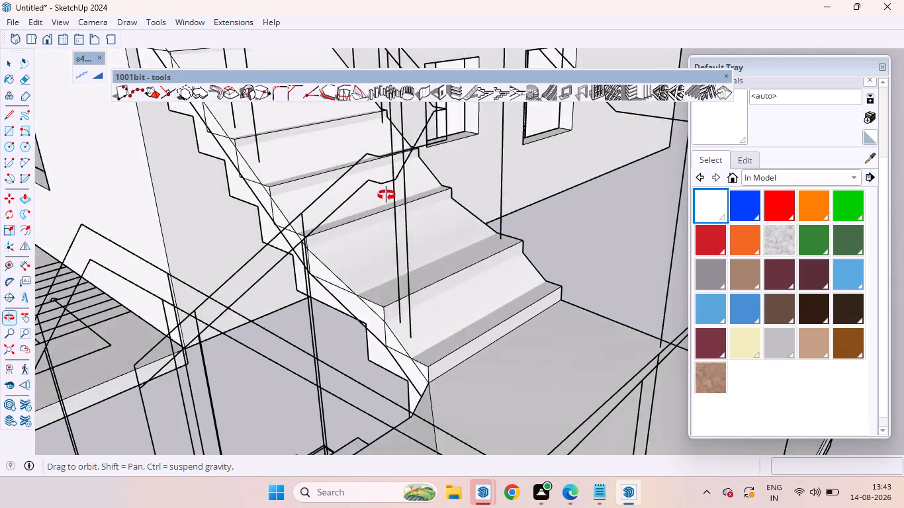
pyautogui.moveTo(386, 195); pyautogui.dragTo(531, 160, button='middle')
pyautogui.scroll(-12, 385, 228)
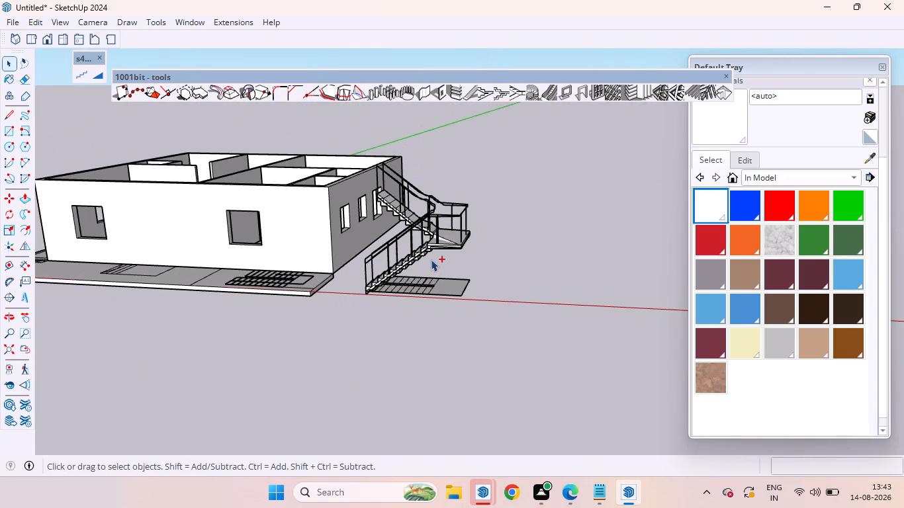
# Undo the Make Slope generation, keeping the plain zigzag stair with its handrails.
pyautogui.hotkey('ctrl', 'z')
pyautogui.hotkey('ctrl', 'z')
pyautogui.hotkey('ctrl', 'z')
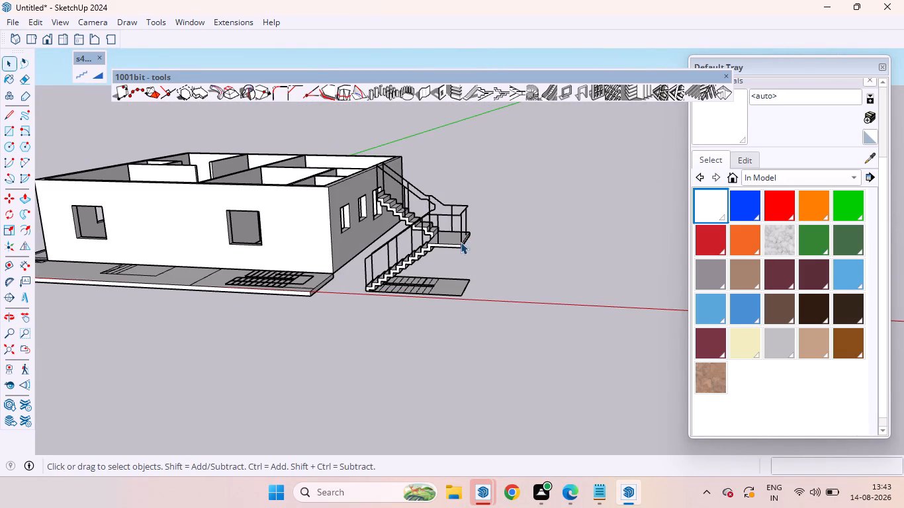
# Move the zigzag stair body without its handrails onto the house plinth, its bottom corner at the staircase drawing's corner, about 15' 10" away.
pyautogui.scroll(3, 404, 206)
pyautogui.moveTo(414, 214); pyautogui.dragTo(536, 208, button='middle')
pyautogui.scroll(1, 547, 171)
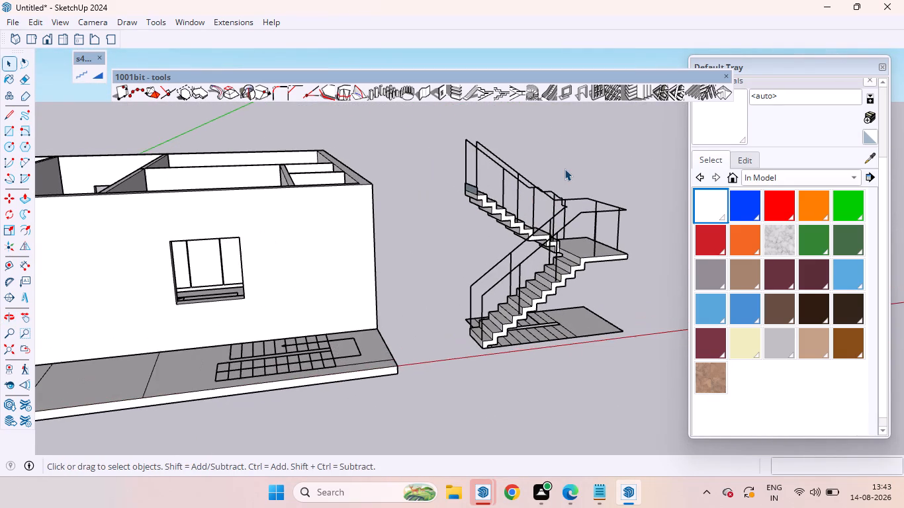
pyautogui.scroll(4, 591, 238)
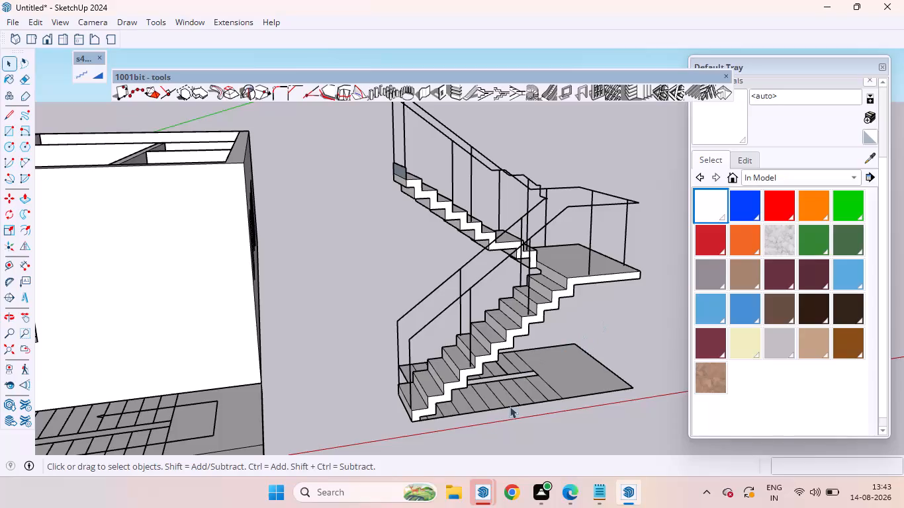
pyautogui.click(467, 372)
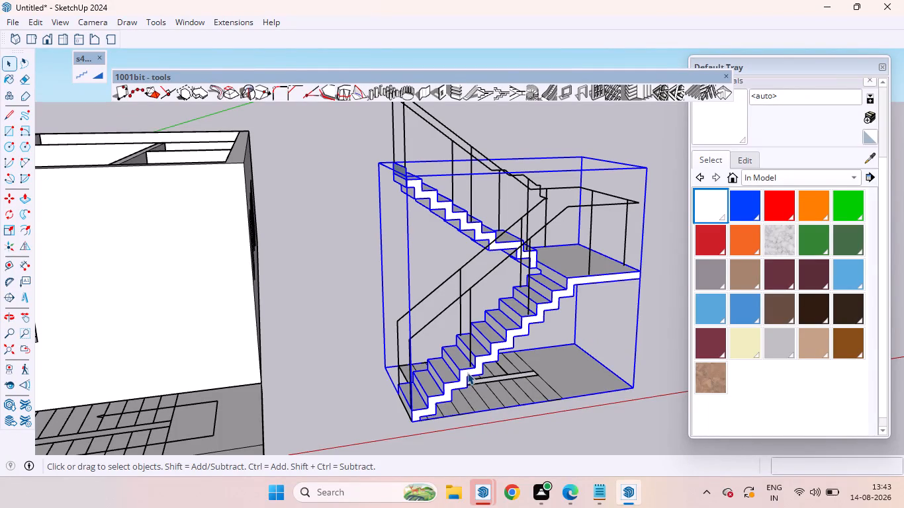
pyautogui.press('m')
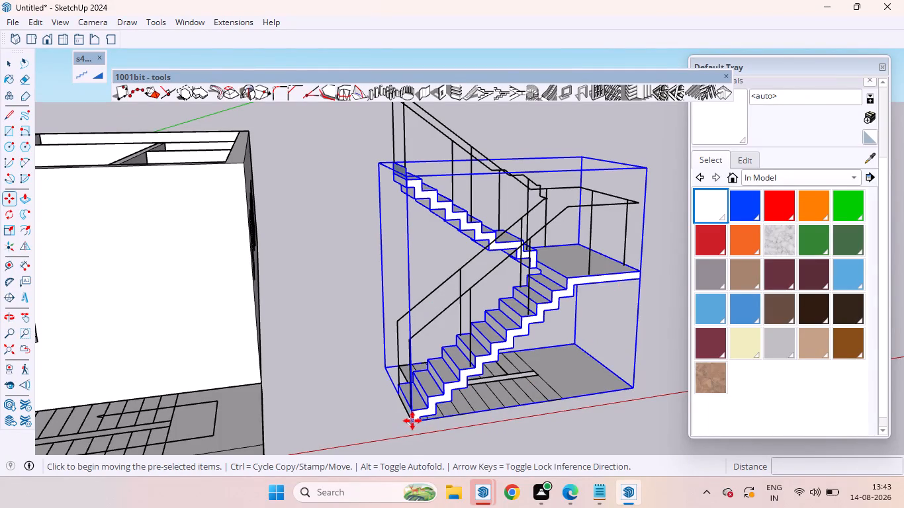
pyautogui.click(415, 420)
pyautogui.scroll(-7, 367, 403)
pyautogui.scroll(-6, 512, 355)
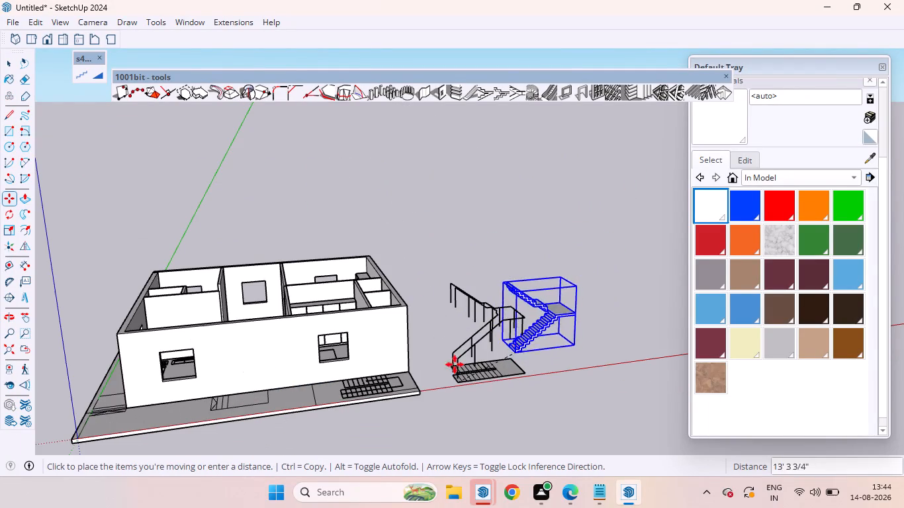
pyautogui.scroll(-6, 381, 371)
pyautogui.scroll(1, 384, 368)
pyautogui.moveTo(384, 368); pyautogui.dragTo(410, 450, button='middle')
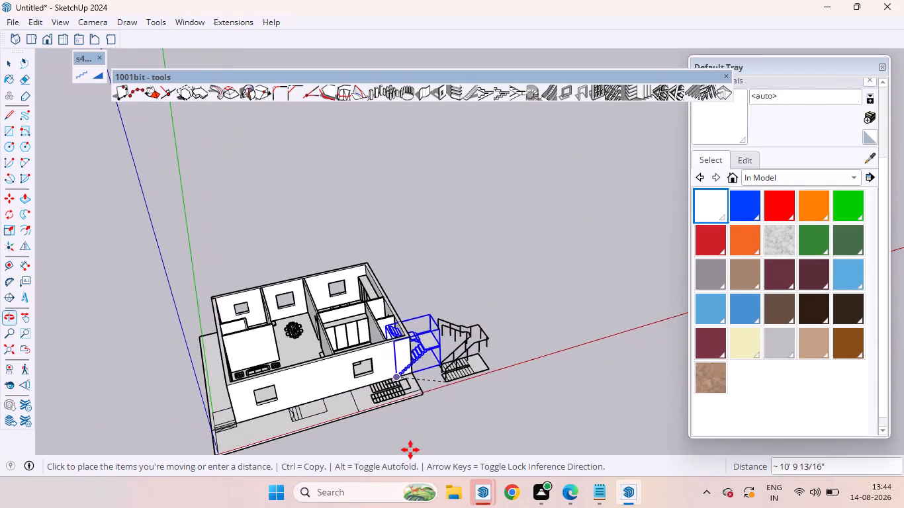
pyautogui.scroll(12, 397, 429)
pyautogui.scroll(12, 354, 389)
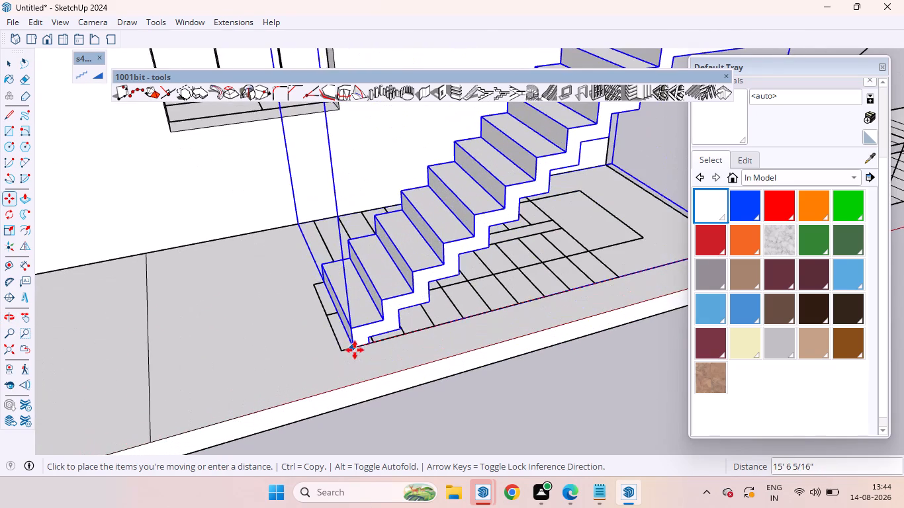
pyautogui.click(341, 349)
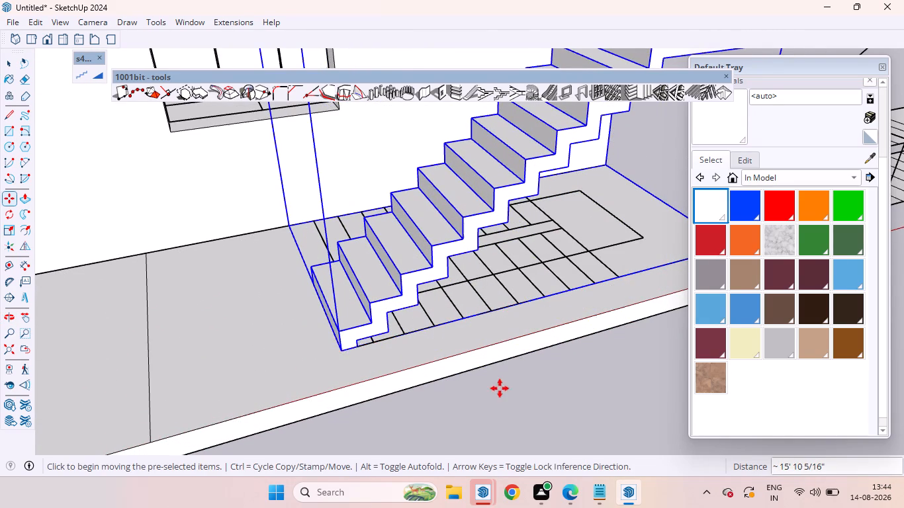
# Check the moved stair's fit against the plinth drawing, the house wall and the window from several sides.
pyautogui.scroll(-7, 464, 395)
pyautogui.scroll(5, 447, 385)
pyautogui.moveTo(478, 394); pyautogui.dragTo(363, 350, button='middle')
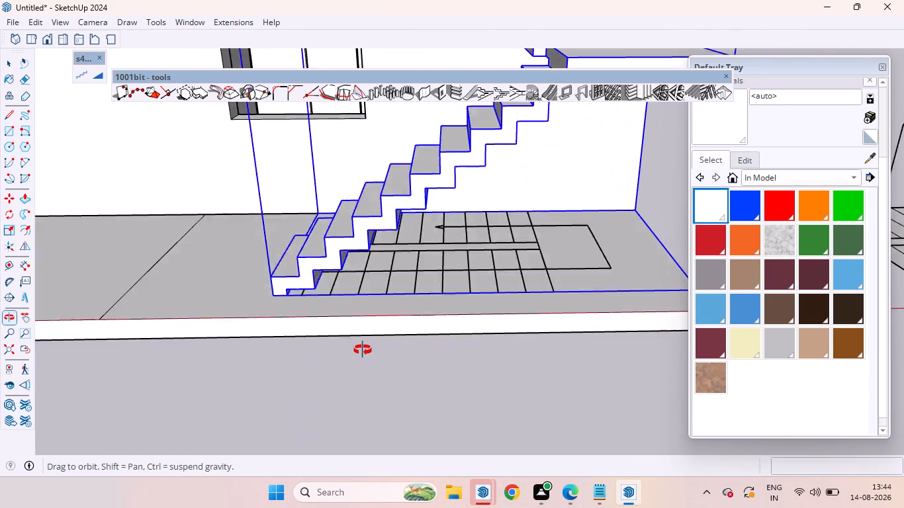
pyautogui.moveTo(363, 350); pyautogui.dragTo(357, 349, button='middle')
pyautogui.scroll(7, 273, 305)
pyautogui.scroll(-1, 275, 299)
pyautogui.scroll(2, 275, 299)
pyautogui.moveTo(285, 300); pyautogui.dragTo(419, 297, button='middle')
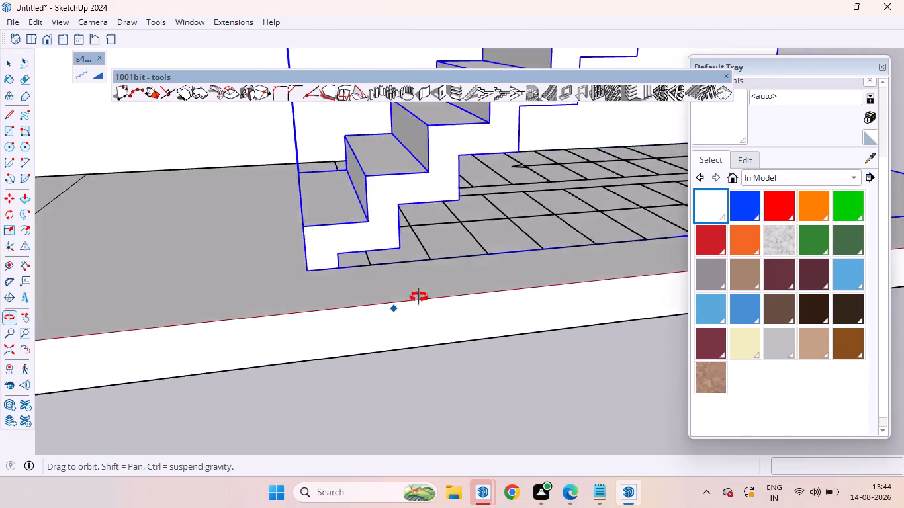
pyautogui.moveTo(419, 297); pyautogui.dragTo(354, 402, button='middle')
pyautogui.scroll(-9, 376, 341)
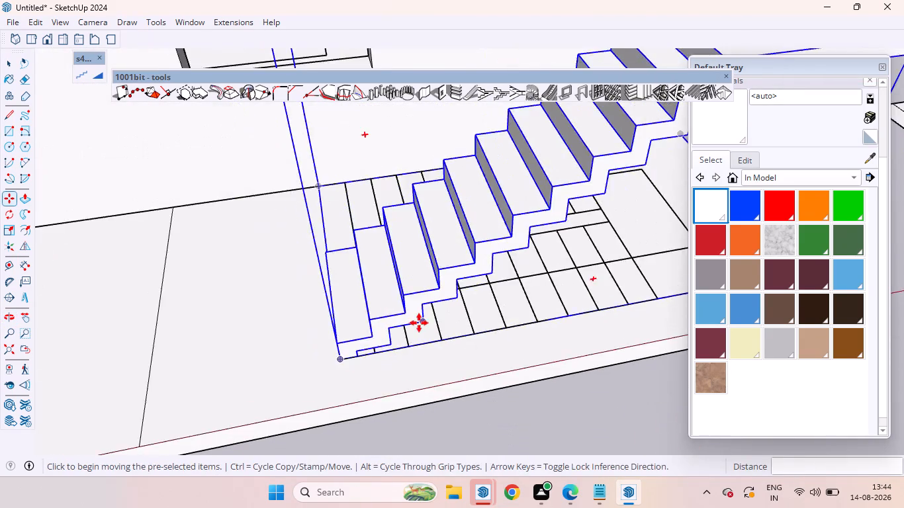
pyautogui.scroll(-2, 419, 323)
pyautogui.scroll(1, 419, 327)
pyautogui.scroll(-15, 419, 327)
pyautogui.scroll(1, 413, 358)
pyautogui.scroll(-1, 414, 358)
pyautogui.press('space')
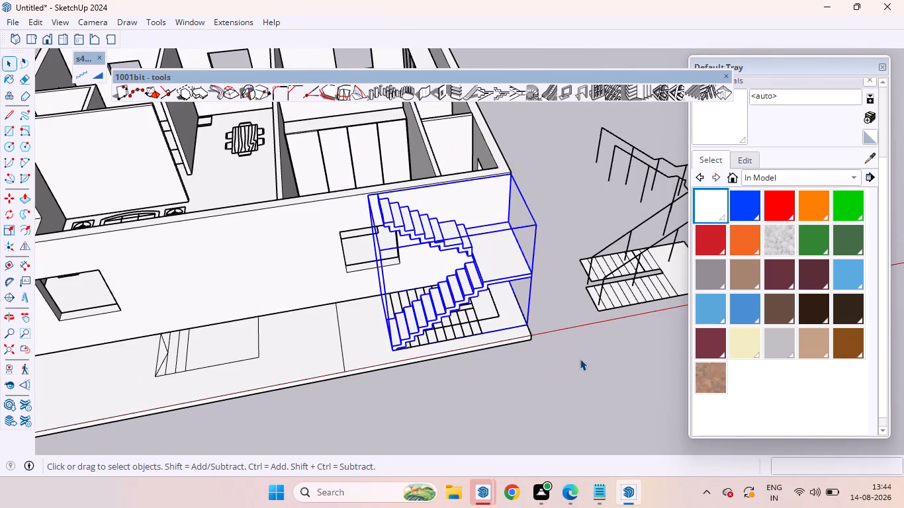
pyautogui.press('space')
pyautogui.click(574, 359)
pyautogui.scroll(4, 394, 205)
pyautogui.moveTo(392, 218); pyautogui.dragTo(234, 155, button='middle')
pyautogui.scroll(-7, 262, 198)
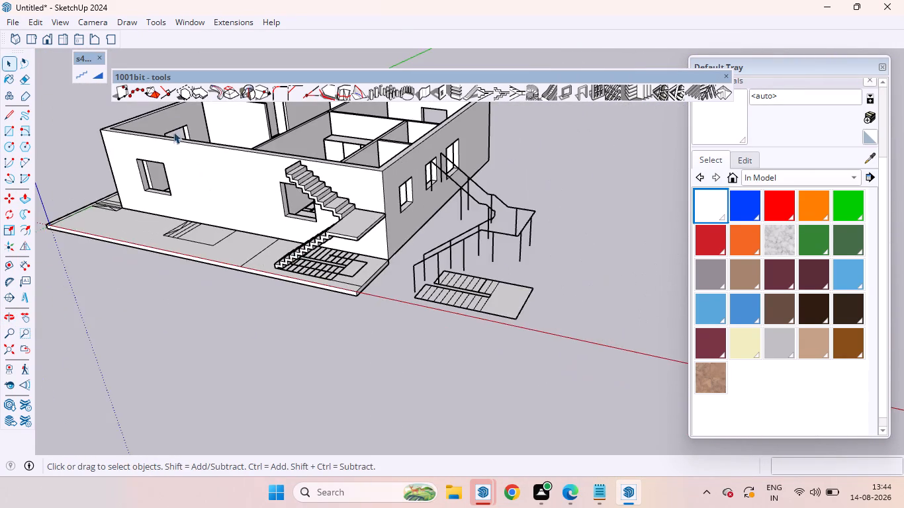
pyautogui.moveTo(175, 132); pyautogui.dragTo(345, 165, button='middle')
pyautogui.scroll(9, 356, 248)
pyautogui.scroll(-7, 324, 200)
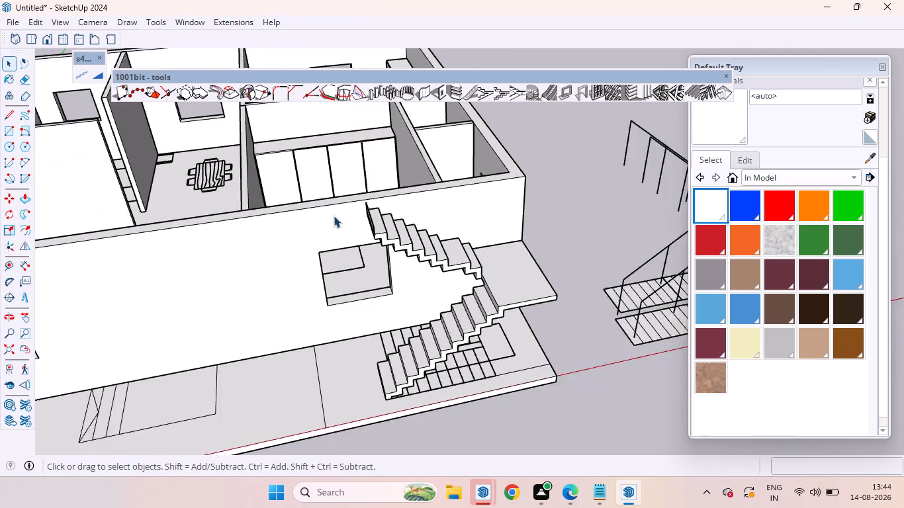
pyautogui.moveTo(317, 264); pyautogui.dragTo(471, 284, button='middle')
pyautogui.scroll(-6, 457, 179)
pyautogui.scroll(7, 517, 232)
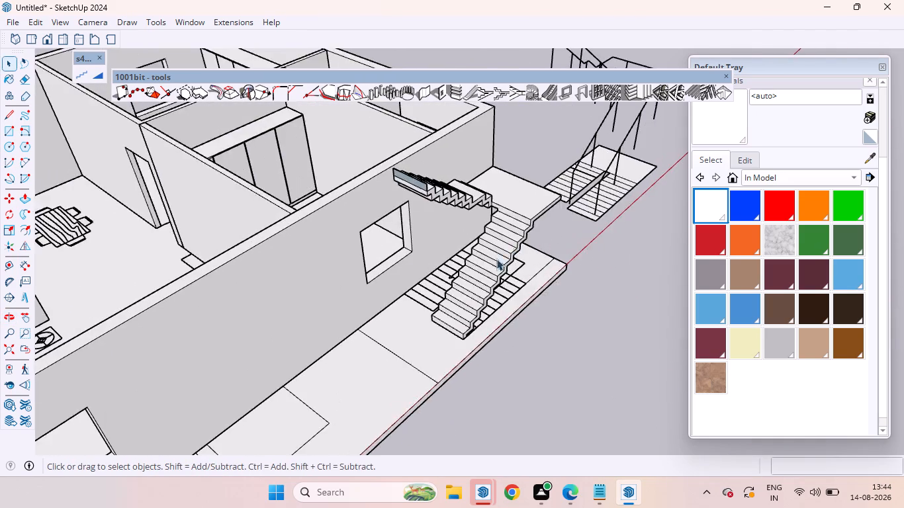
pyautogui.scroll(4, 496, 259)
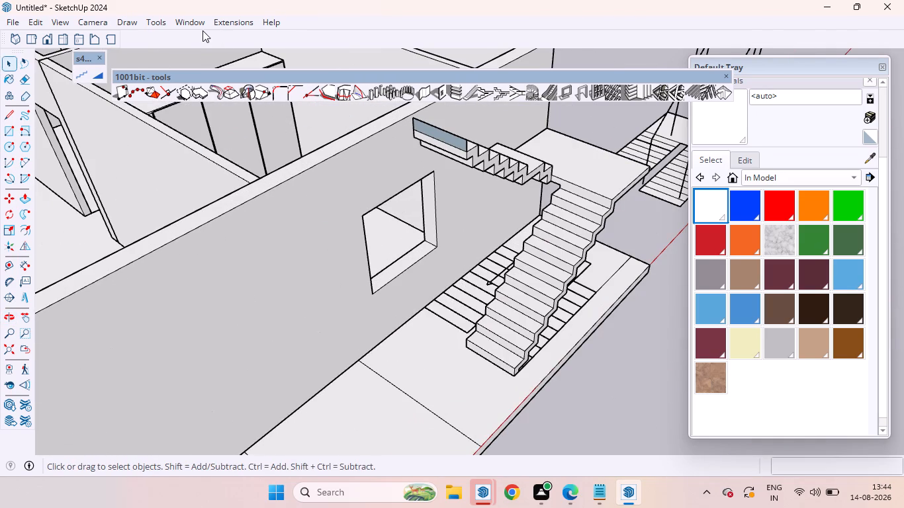
# Start MajRail and set the rail height to 24 inches.
pyautogui.click(224, 25)
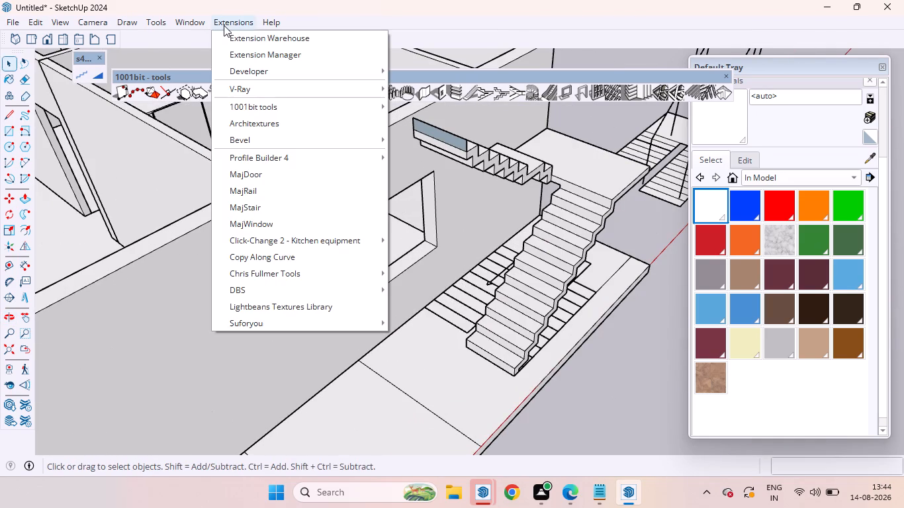
pyautogui.click(267, 188)
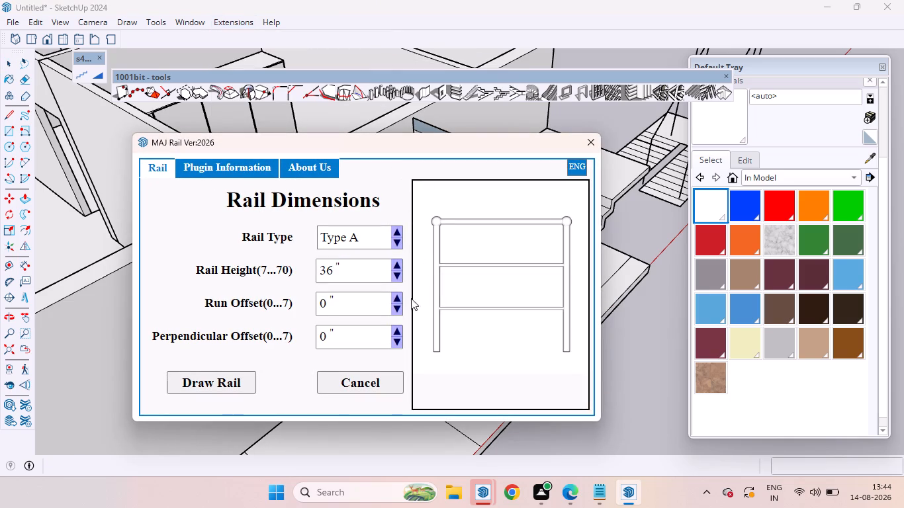
pyautogui.moveTo(351, 269); pyautogui.dragTo(304, 267)
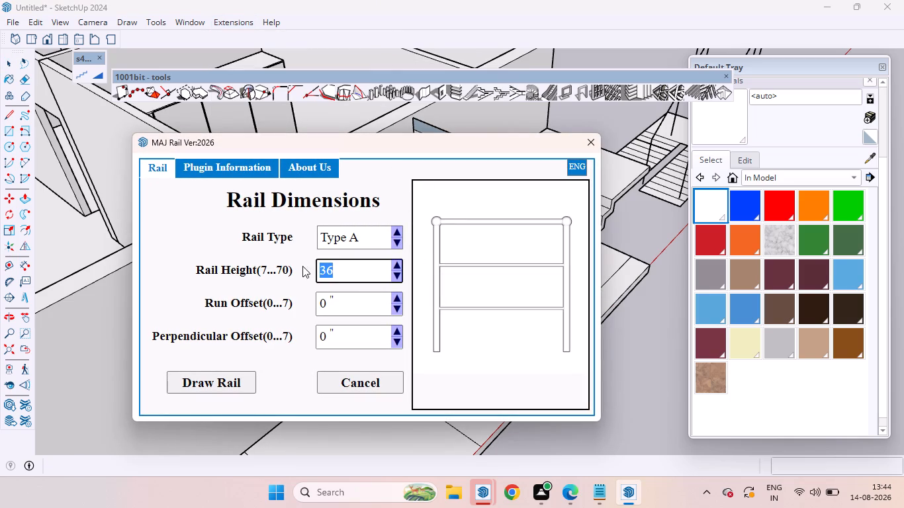
pyautogui.press('BackSpace')
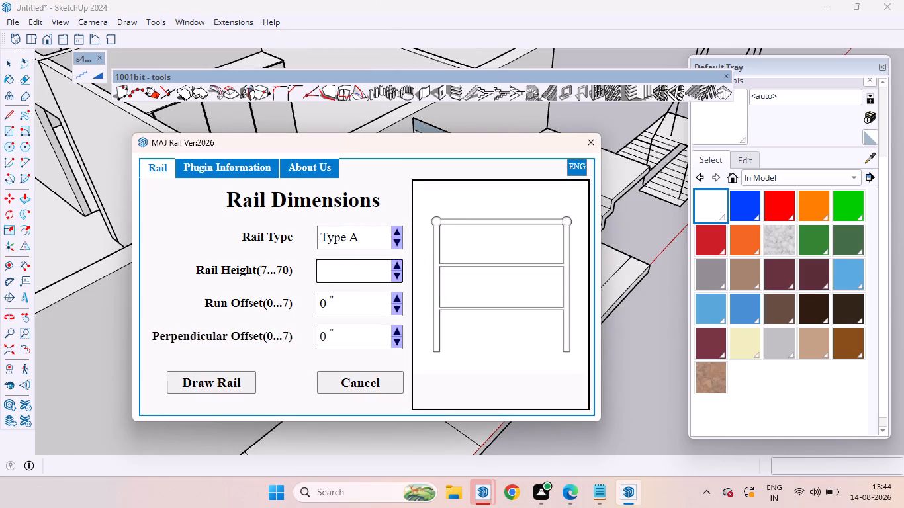
pyautogui.write('24')
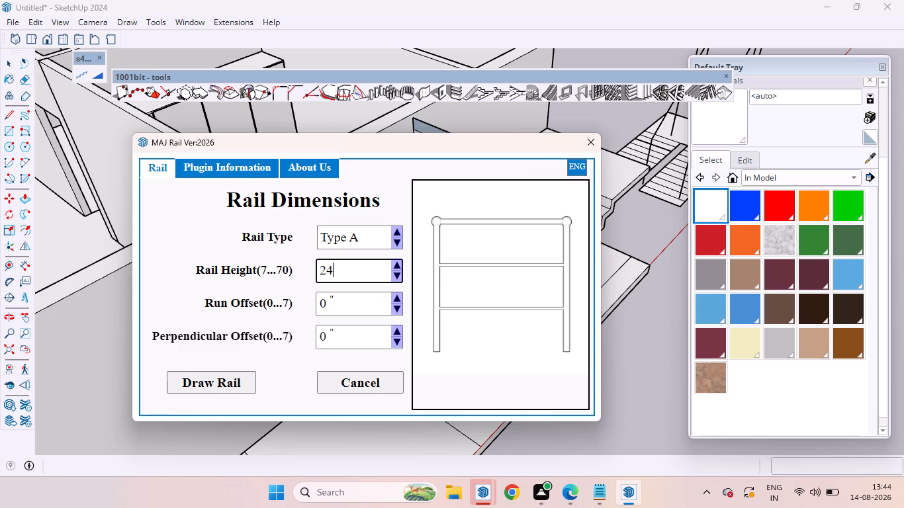
pyautogui.hotkey('shift', '"')
# Browse the MajRail rail designs and set the rail type to Type C, the framed panel design.
pyautogui.click(394, 242)
pyautogui.click(394, 242)
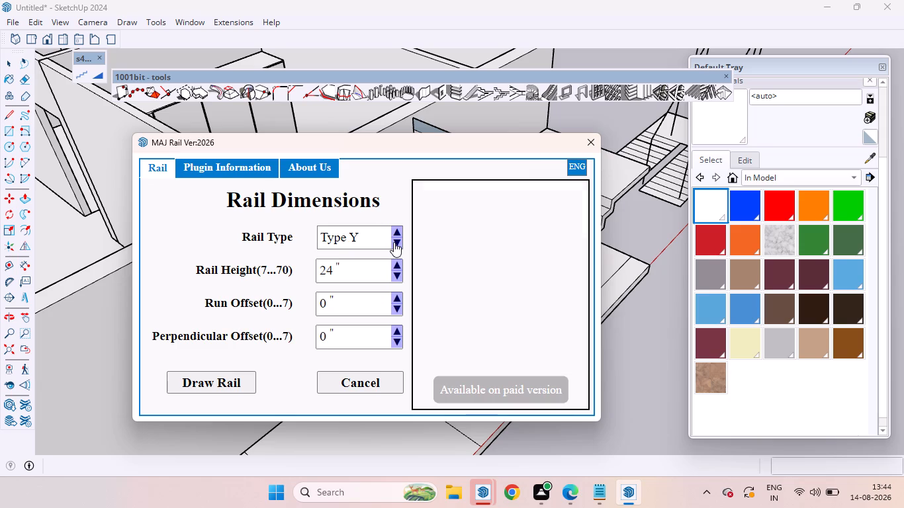
pyautogui.click(394, 242)
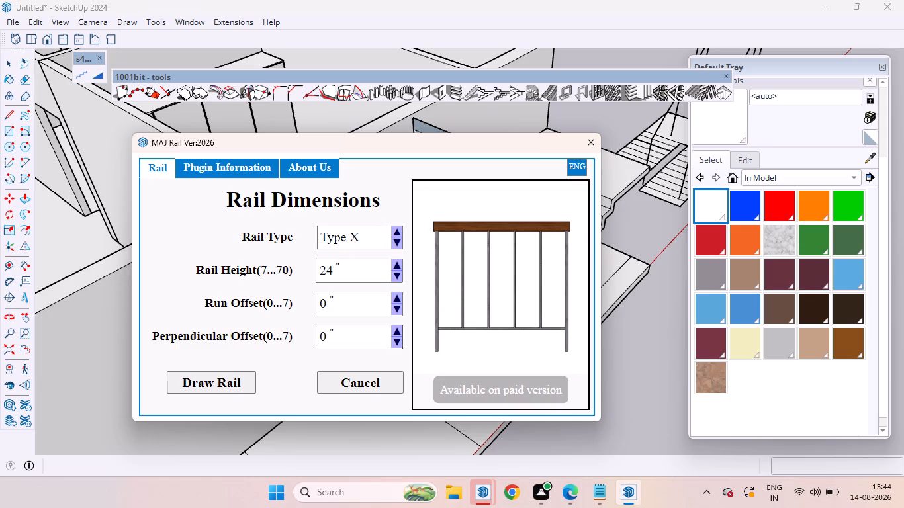
pyautogui.click(397, 245)
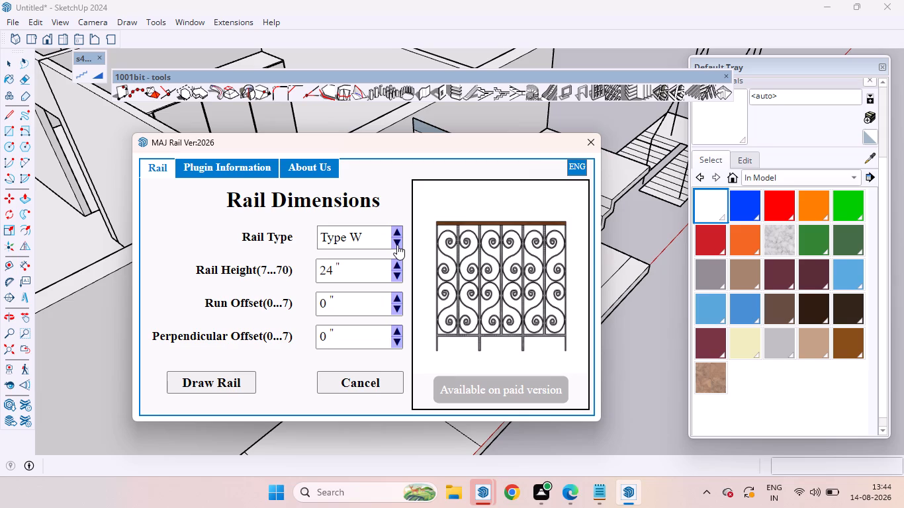
pyautogui.click(397, 245)
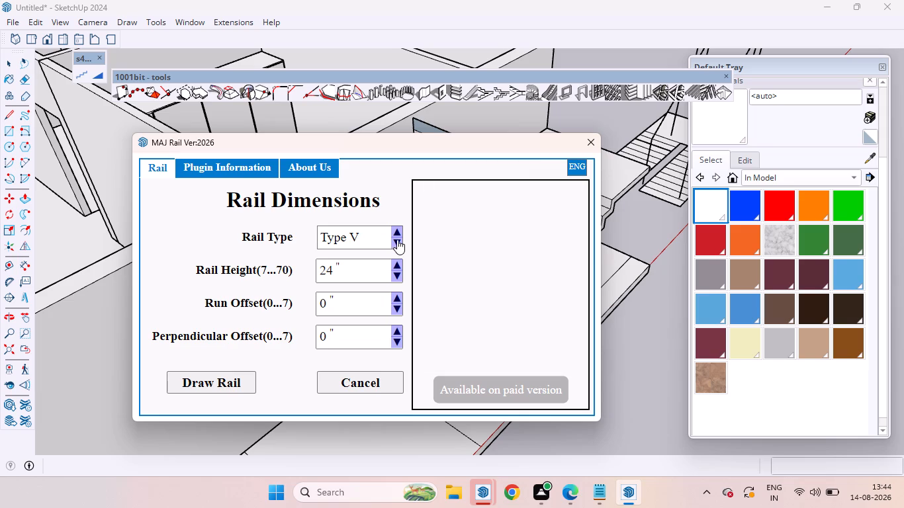
pyautogui.click(394, 232)
pyautogui.doubleClick(394, 232)
pyautogui.click(394, 232)
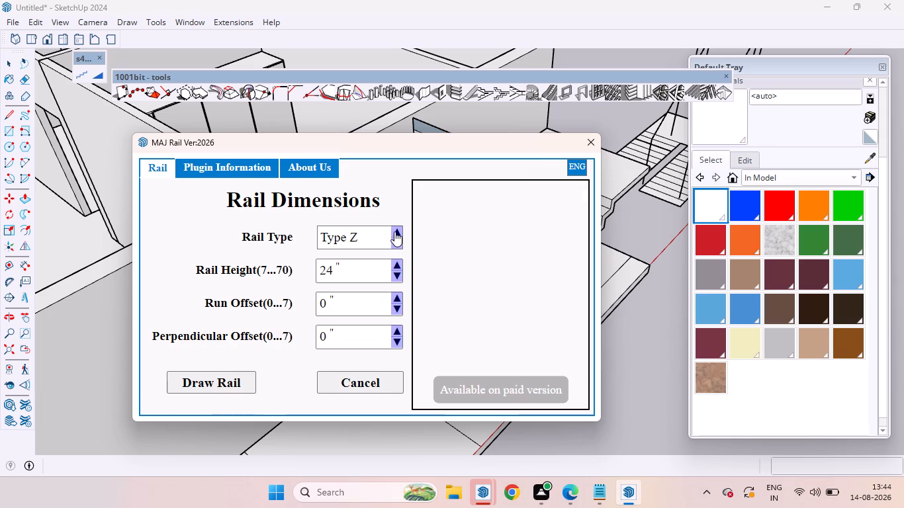
pyautogui.doubleClick(394, 232)
pyautogui.click(394, 232)
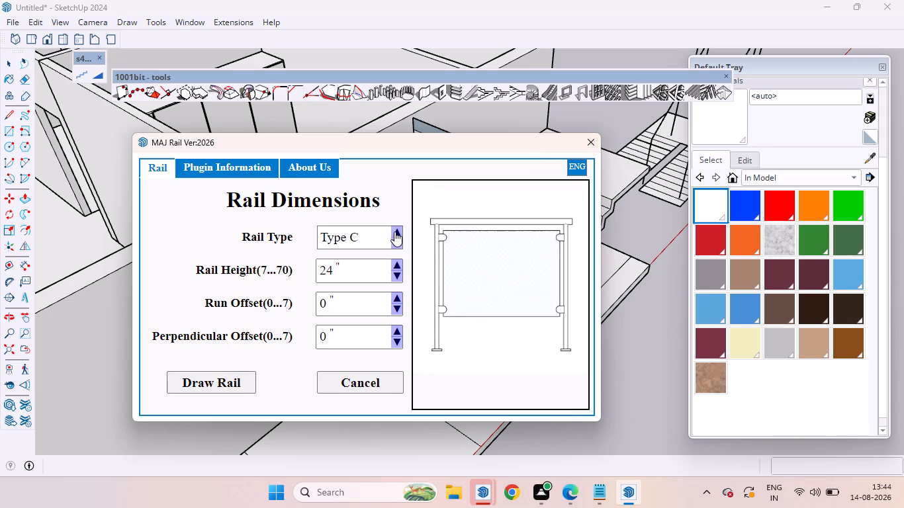
pyautogui.click(394, 232)
pyautogui.click(396, 240)
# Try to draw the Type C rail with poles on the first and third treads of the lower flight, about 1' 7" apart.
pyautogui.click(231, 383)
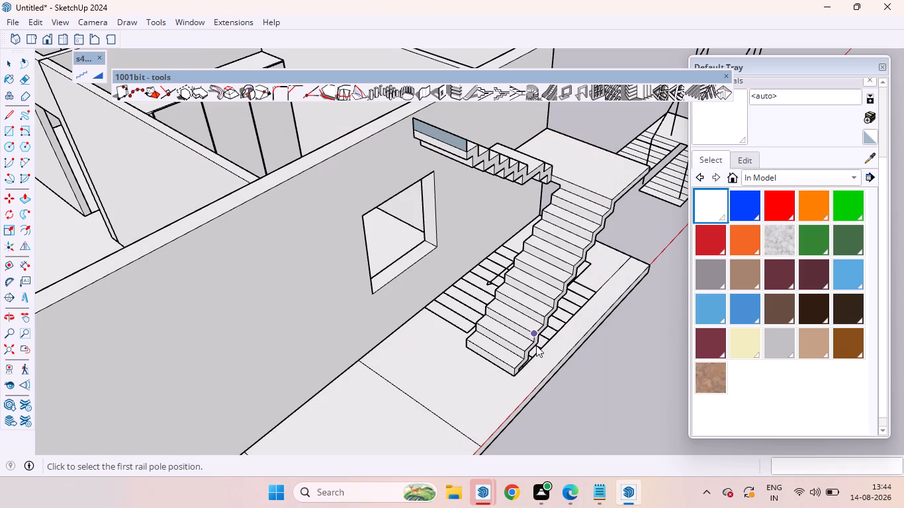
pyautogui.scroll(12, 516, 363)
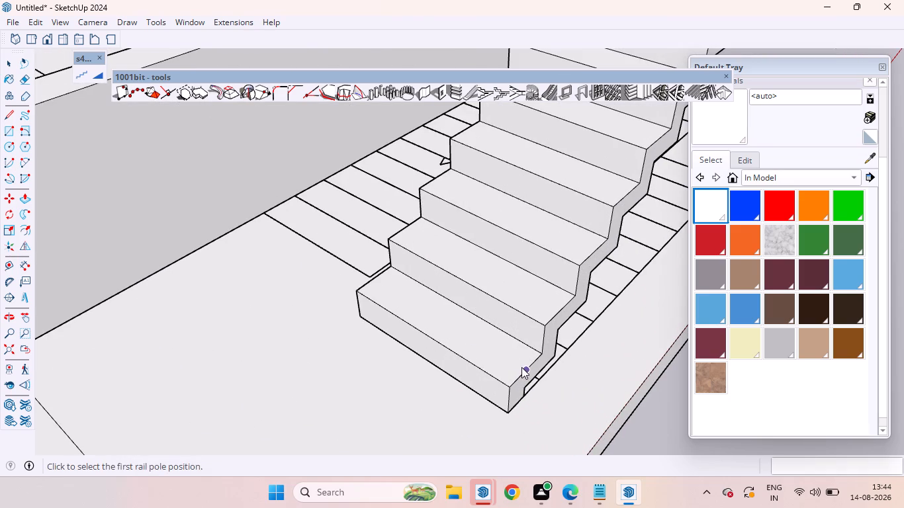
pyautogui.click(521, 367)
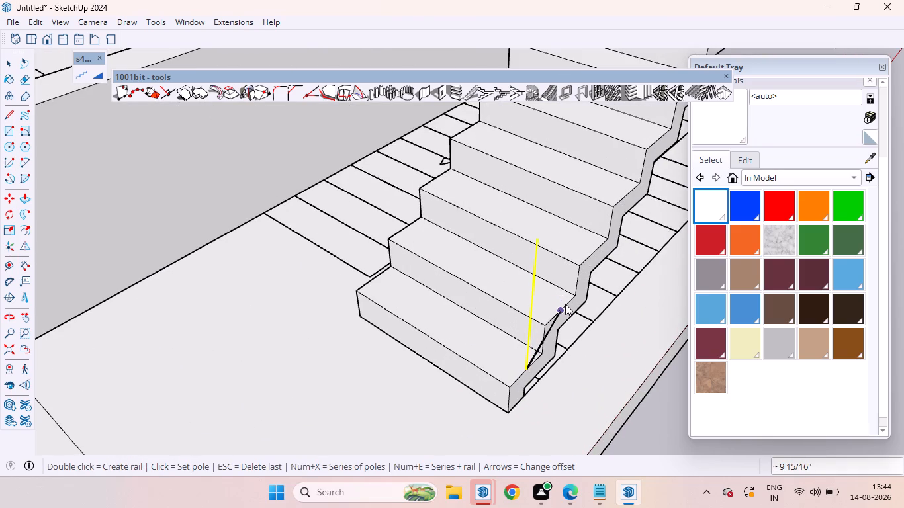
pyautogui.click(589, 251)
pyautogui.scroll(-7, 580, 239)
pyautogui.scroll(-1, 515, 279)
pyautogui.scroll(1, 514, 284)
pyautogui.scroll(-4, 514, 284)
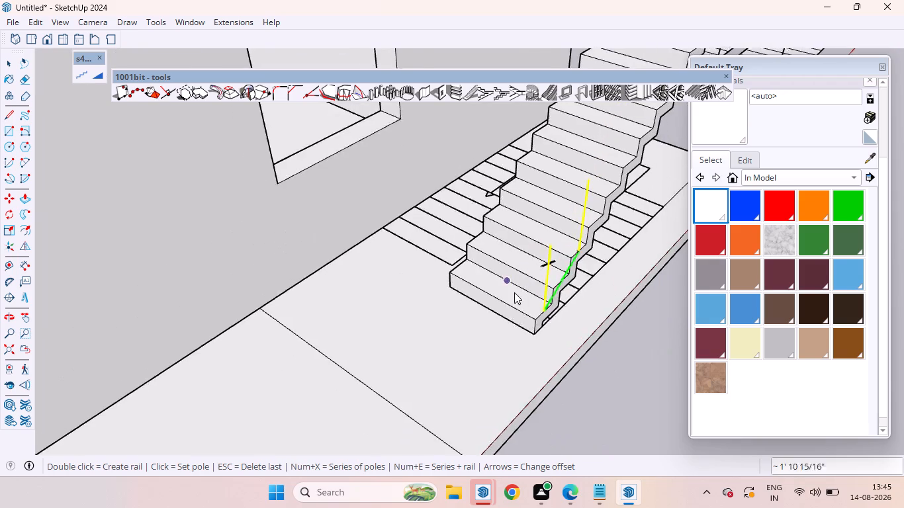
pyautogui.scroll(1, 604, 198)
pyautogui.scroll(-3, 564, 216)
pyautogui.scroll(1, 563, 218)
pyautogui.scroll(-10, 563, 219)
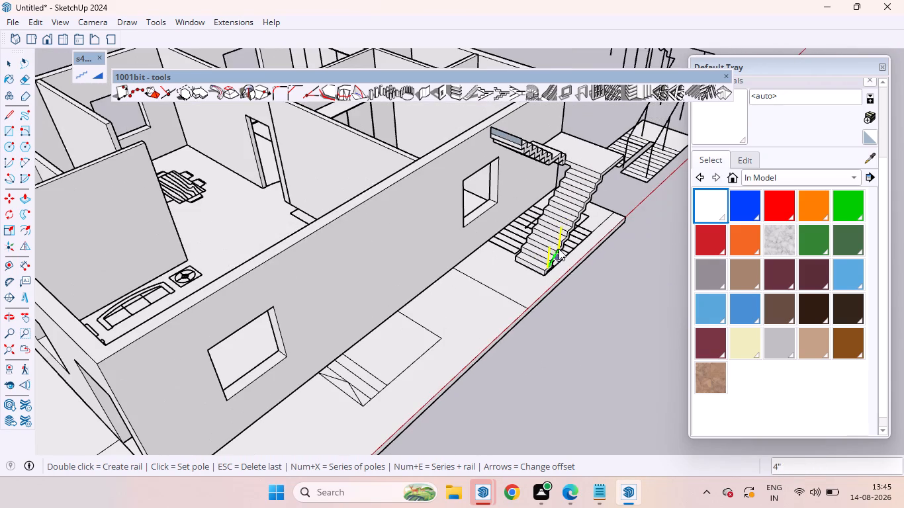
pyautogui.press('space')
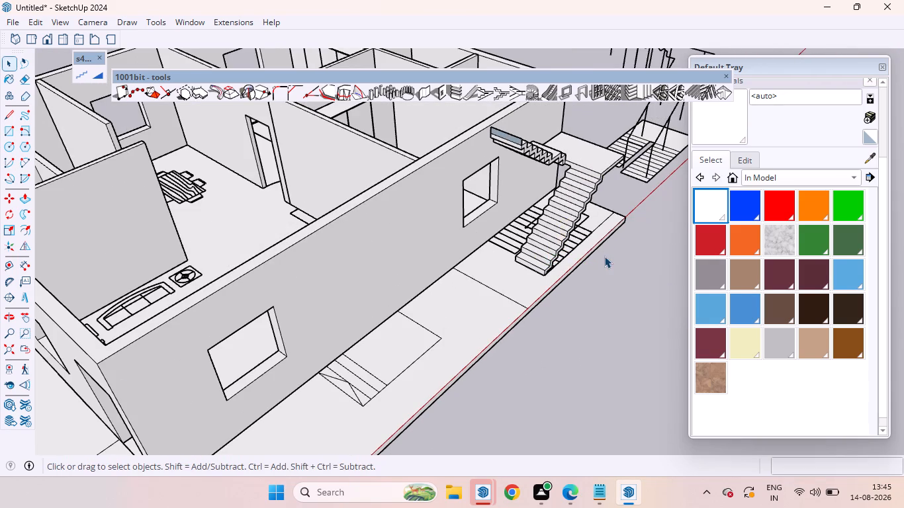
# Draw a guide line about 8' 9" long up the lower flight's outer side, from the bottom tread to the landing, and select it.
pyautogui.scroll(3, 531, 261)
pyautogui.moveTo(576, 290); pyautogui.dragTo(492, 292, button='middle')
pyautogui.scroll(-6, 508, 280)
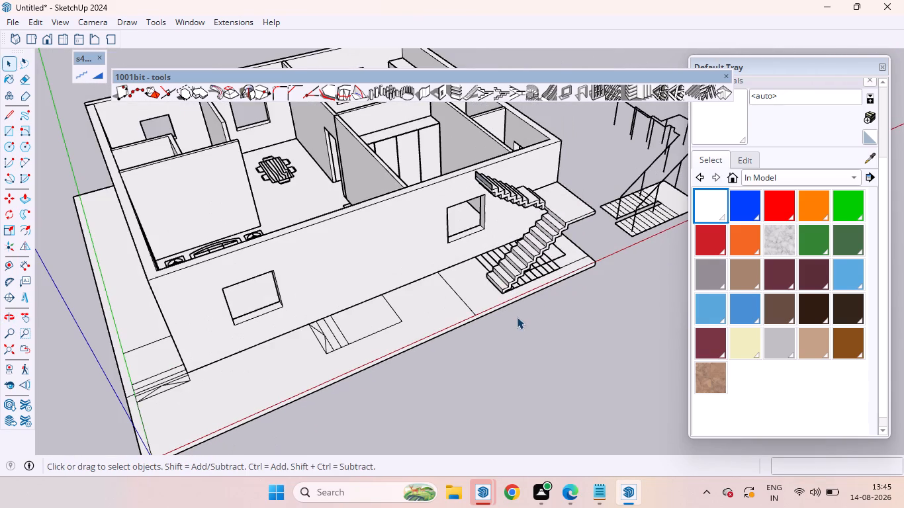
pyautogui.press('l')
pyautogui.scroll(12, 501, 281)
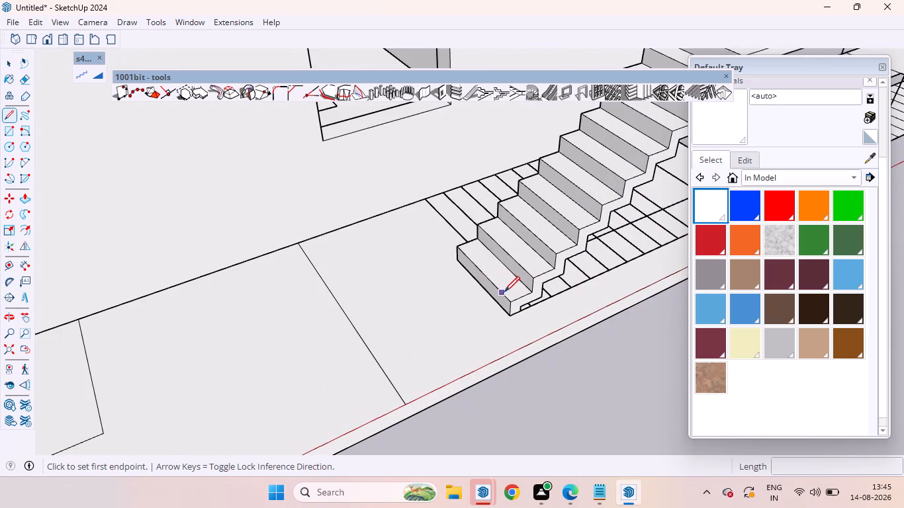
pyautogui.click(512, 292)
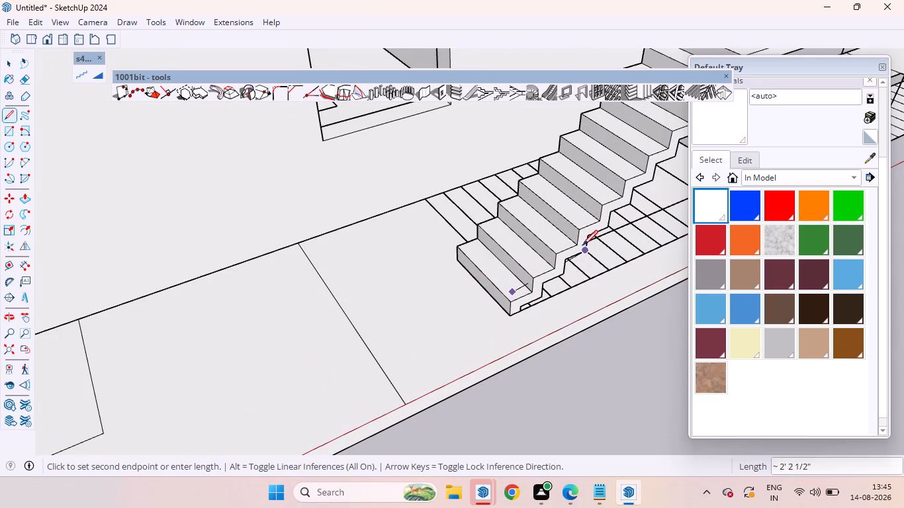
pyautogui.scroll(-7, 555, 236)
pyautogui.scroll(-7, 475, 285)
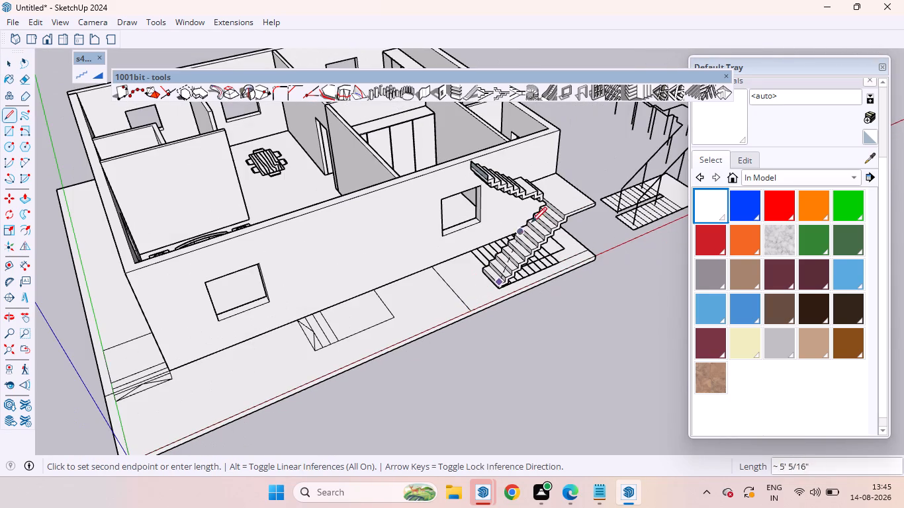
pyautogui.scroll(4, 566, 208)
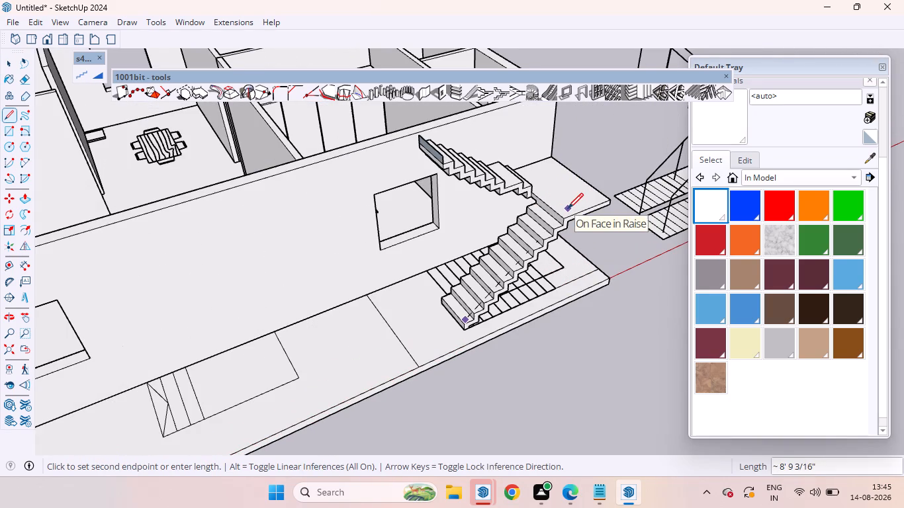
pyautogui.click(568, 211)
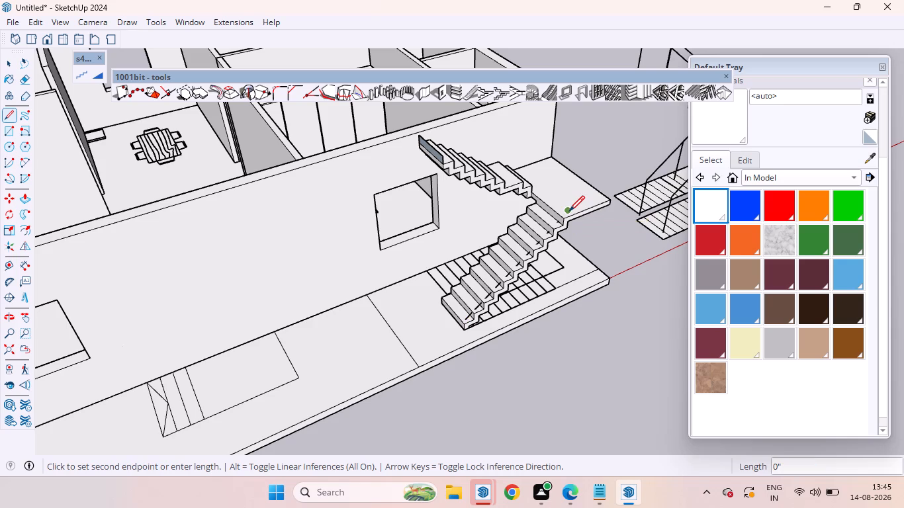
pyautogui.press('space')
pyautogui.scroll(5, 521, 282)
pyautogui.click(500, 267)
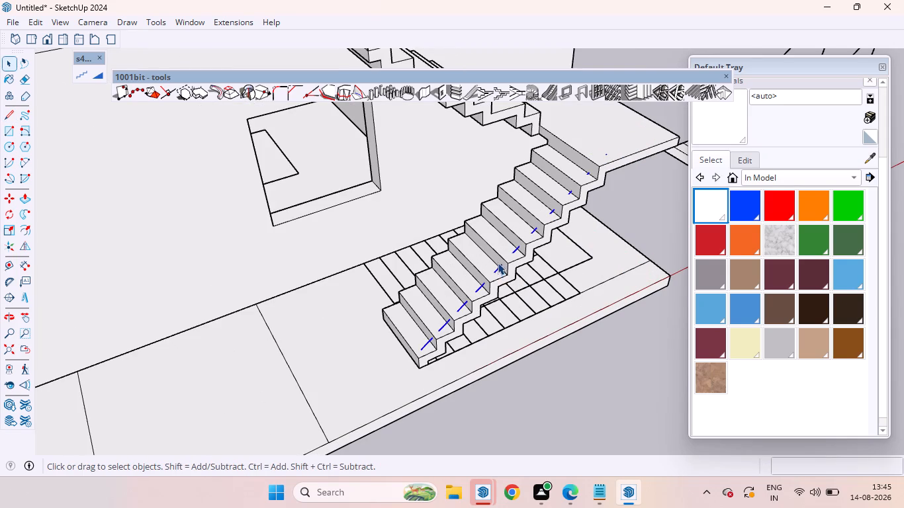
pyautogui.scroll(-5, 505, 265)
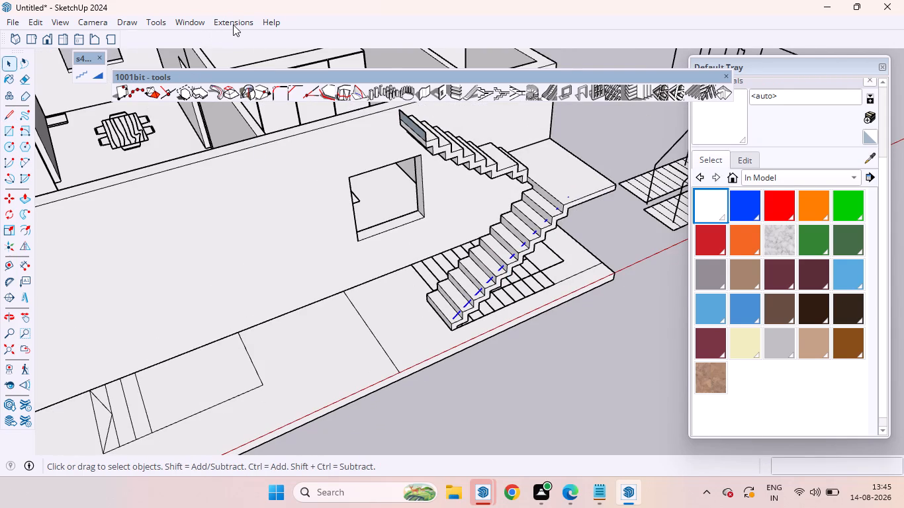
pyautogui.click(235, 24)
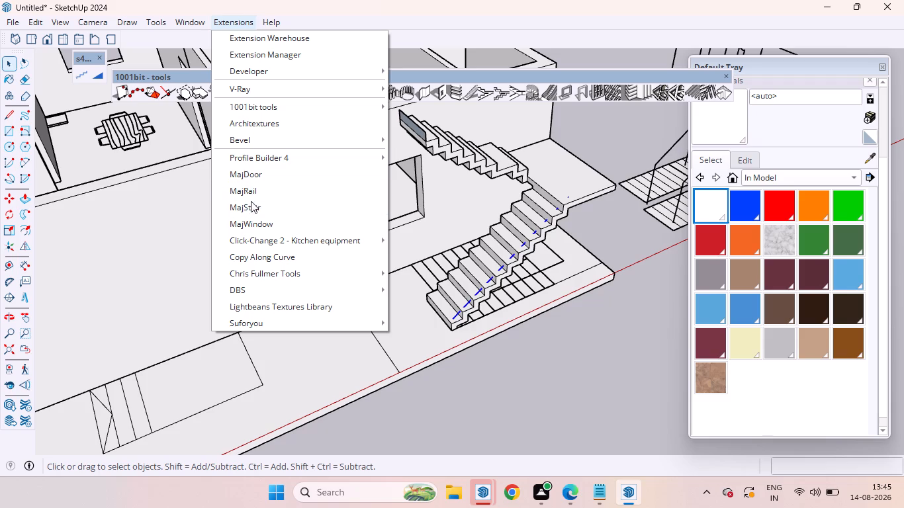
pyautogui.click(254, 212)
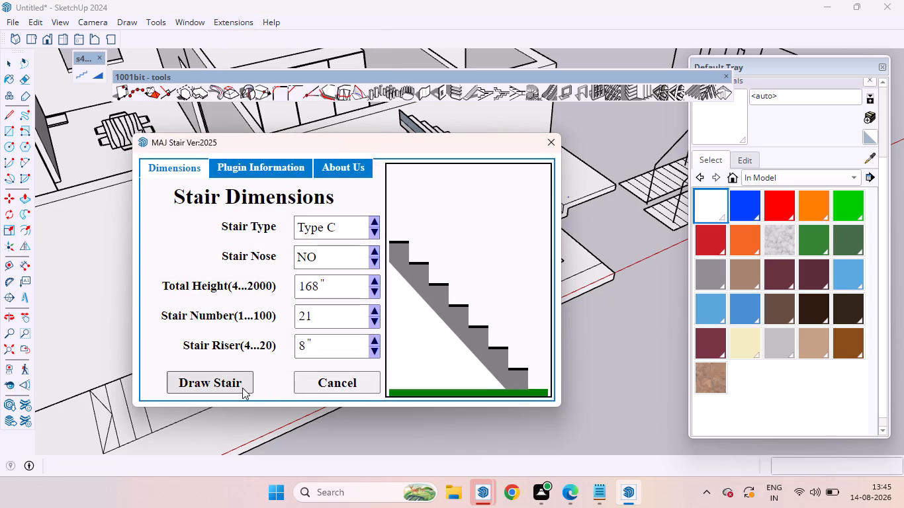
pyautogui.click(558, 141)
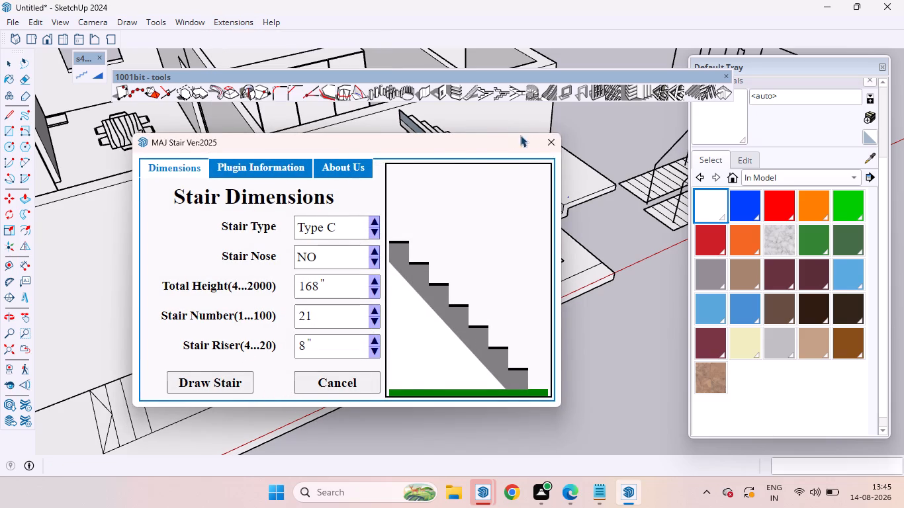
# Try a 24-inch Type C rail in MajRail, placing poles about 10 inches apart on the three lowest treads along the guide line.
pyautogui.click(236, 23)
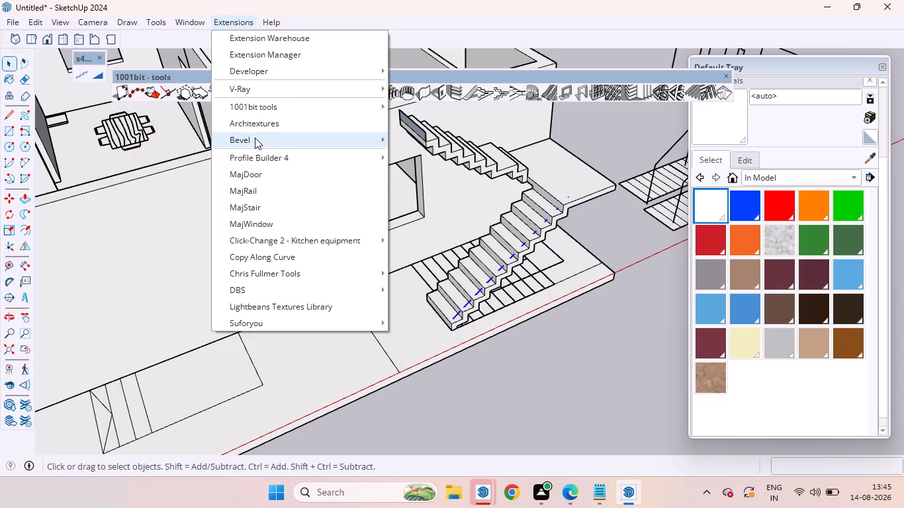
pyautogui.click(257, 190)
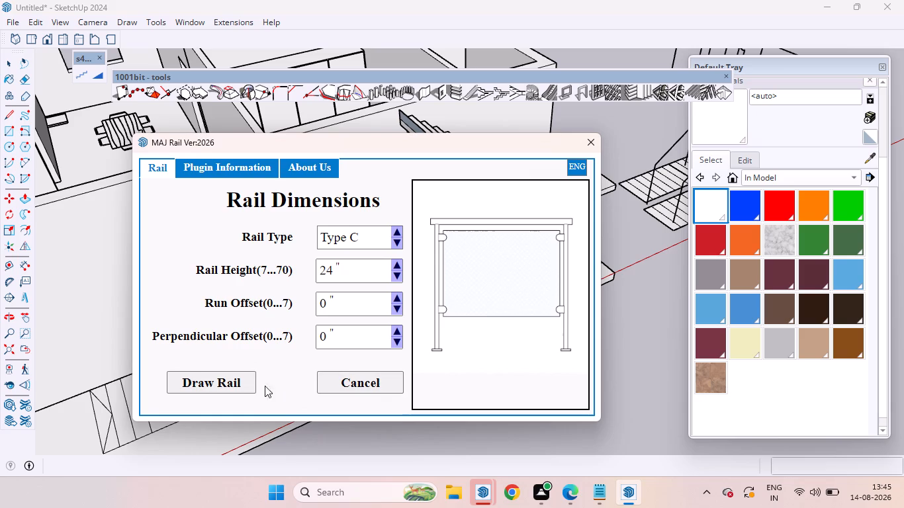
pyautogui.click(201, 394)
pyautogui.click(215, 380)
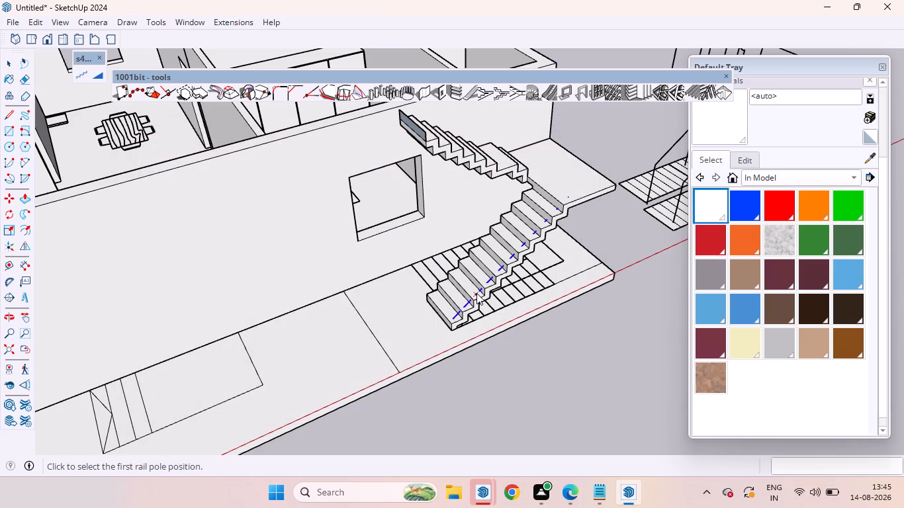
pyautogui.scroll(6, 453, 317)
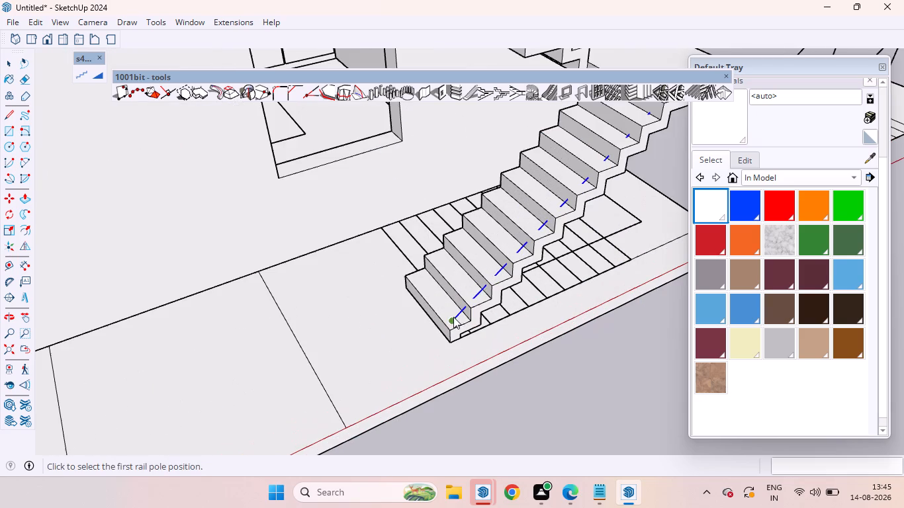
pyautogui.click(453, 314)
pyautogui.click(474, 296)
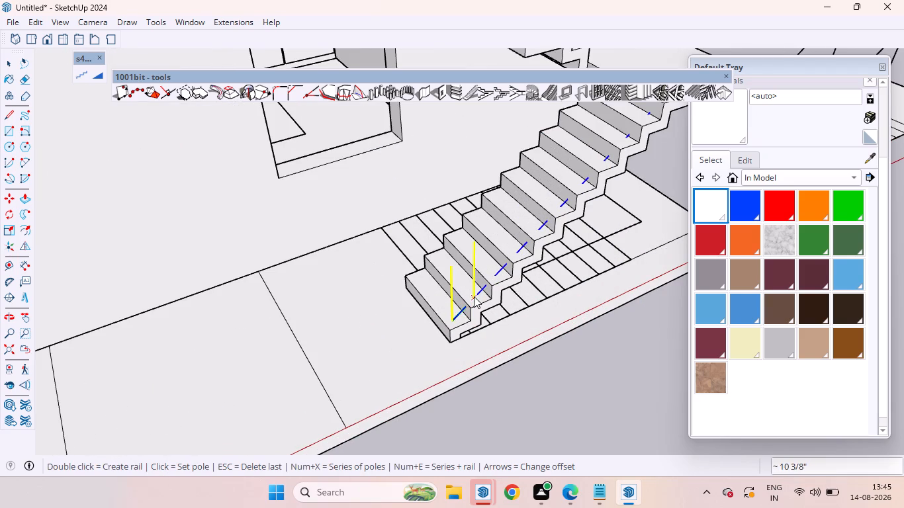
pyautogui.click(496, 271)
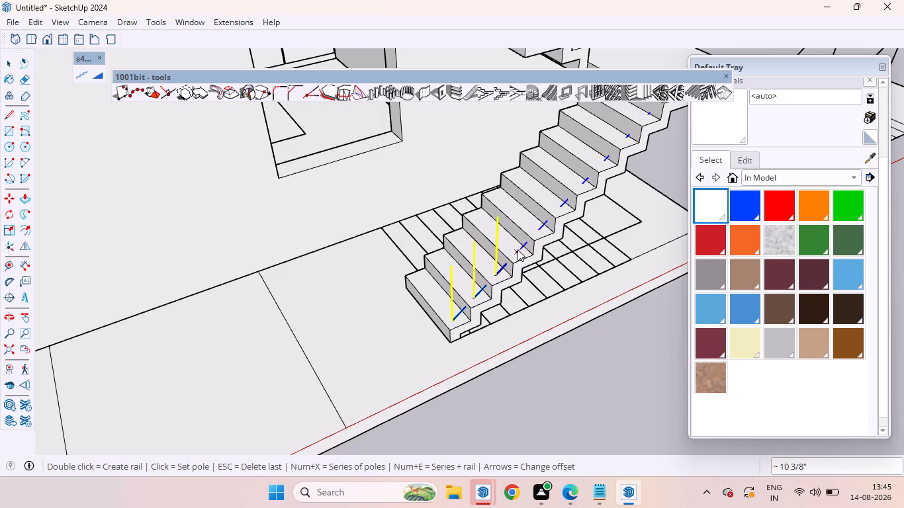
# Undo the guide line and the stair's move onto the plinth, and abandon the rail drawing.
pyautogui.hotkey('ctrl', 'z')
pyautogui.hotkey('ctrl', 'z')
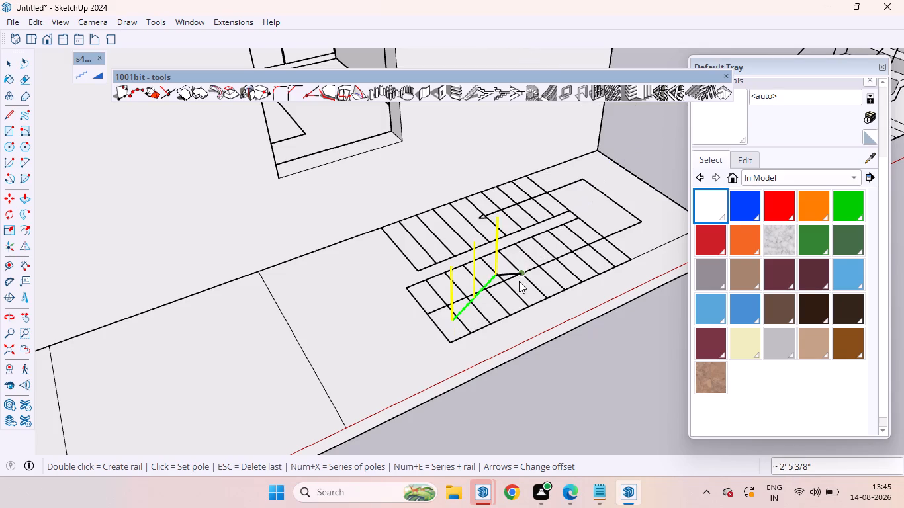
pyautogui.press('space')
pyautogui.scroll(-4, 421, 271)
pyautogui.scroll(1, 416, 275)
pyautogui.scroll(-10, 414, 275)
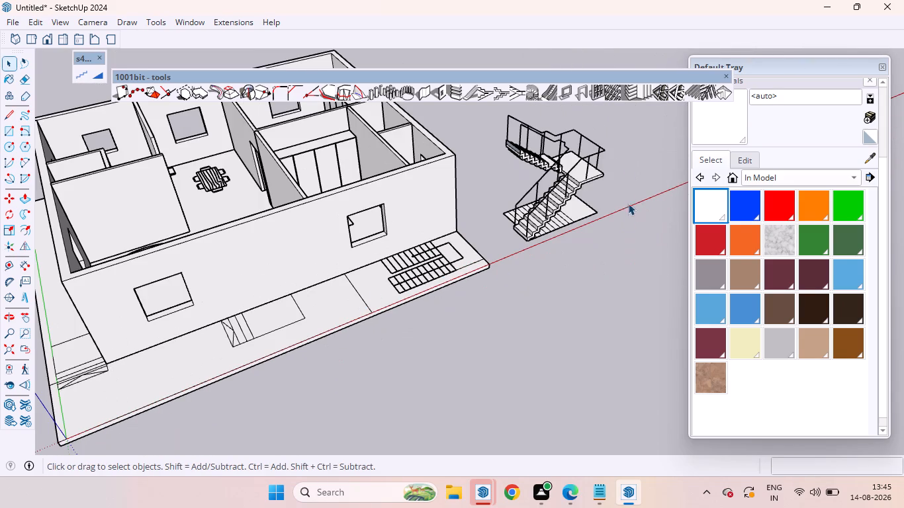
# Move the zigzag staircase from its bottom outer corner to the outer corner of the stair plan on the plinth, about 15' 10" away.
pyautogui.click(575, 194)
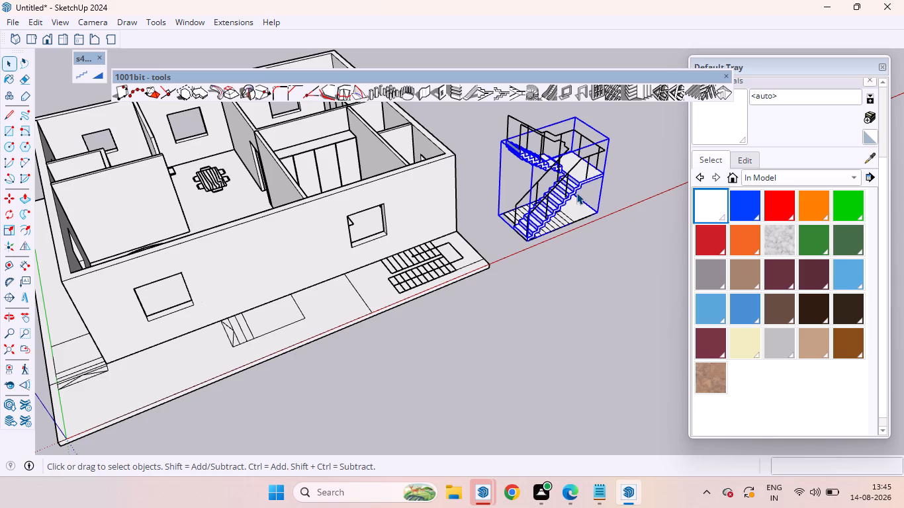
pyautogui.press('m')
pyautogui.click(530, 241)
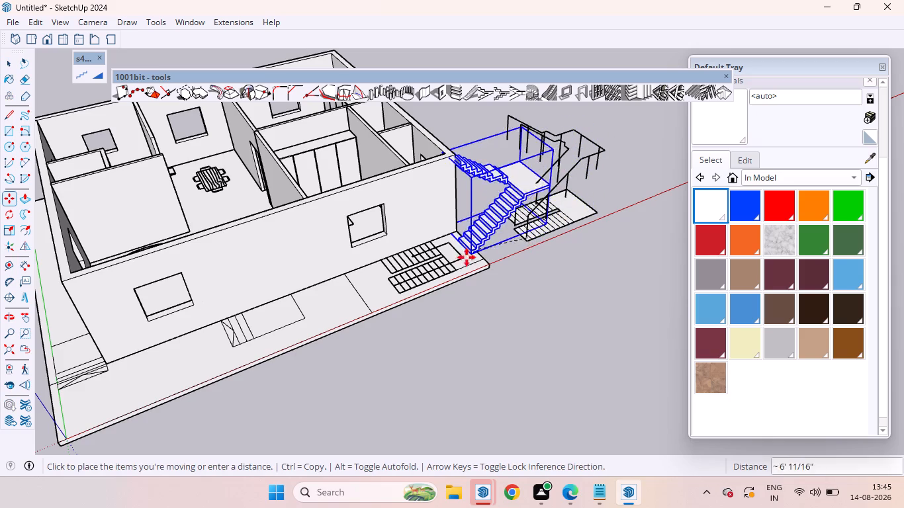
pyautogui.scroll(19, 428, 277)
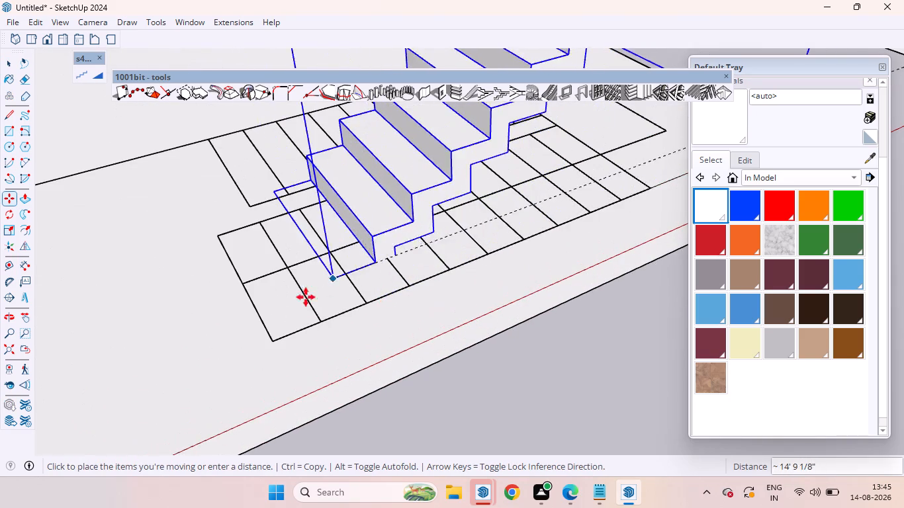
pyautogui.click(275, 341)
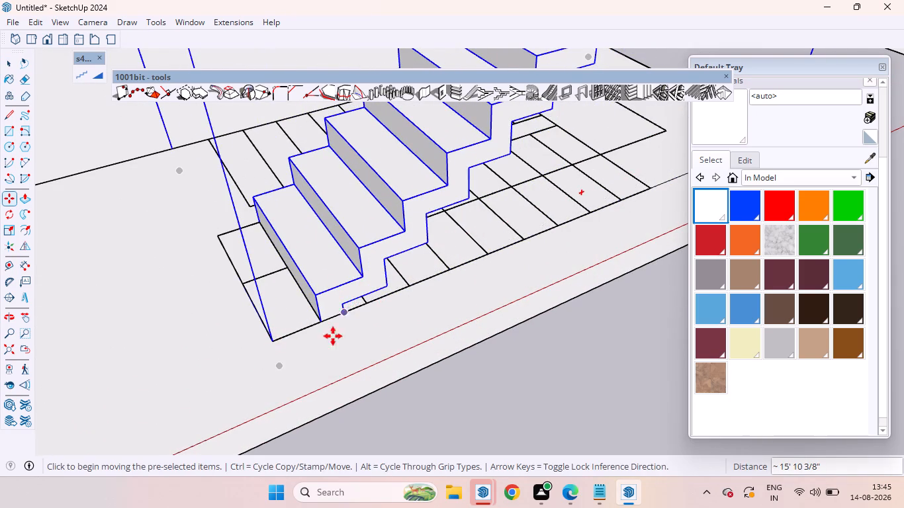
# Shift the staircase 8" along the plinth so its lowest riser meets the outer corner of the stair plan.
pyautogui.scroll(-15, 323, 345)
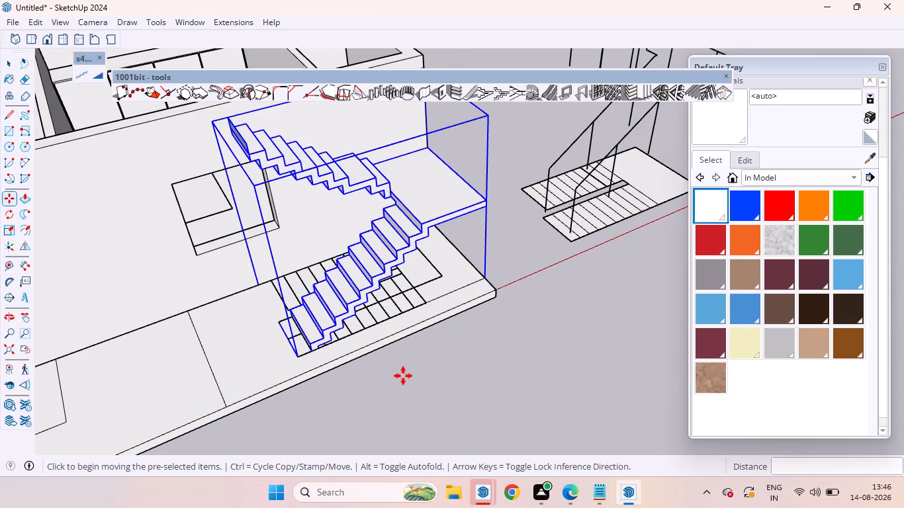
pyautogui.click(312, 351)
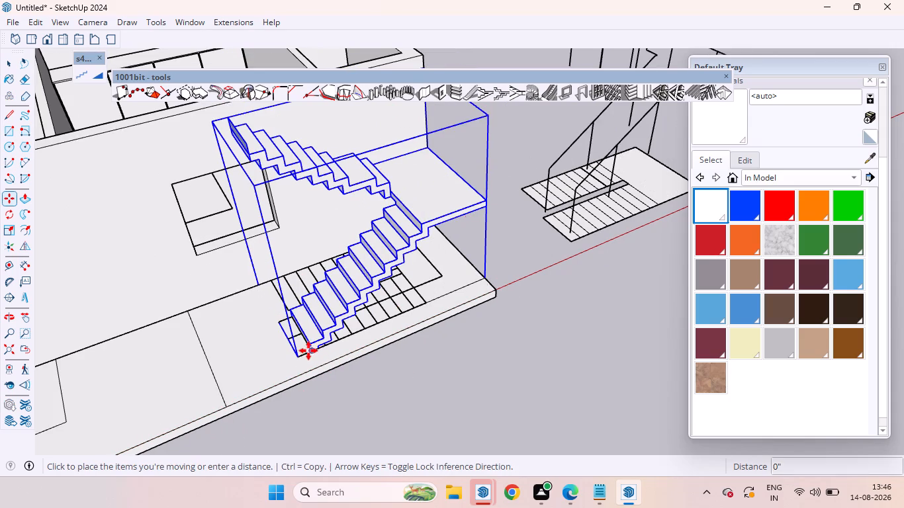
pyautogui.scroll(6, 304, 356)
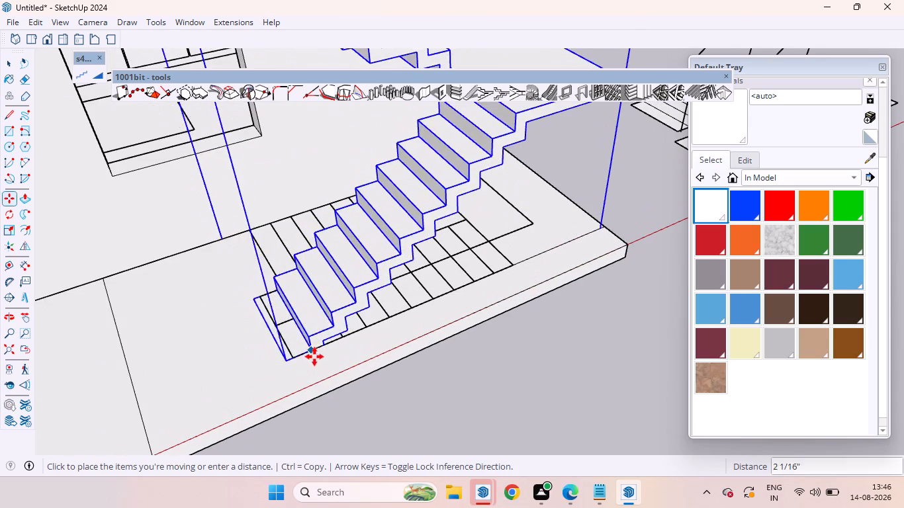
pyautogui.click(297, 355)
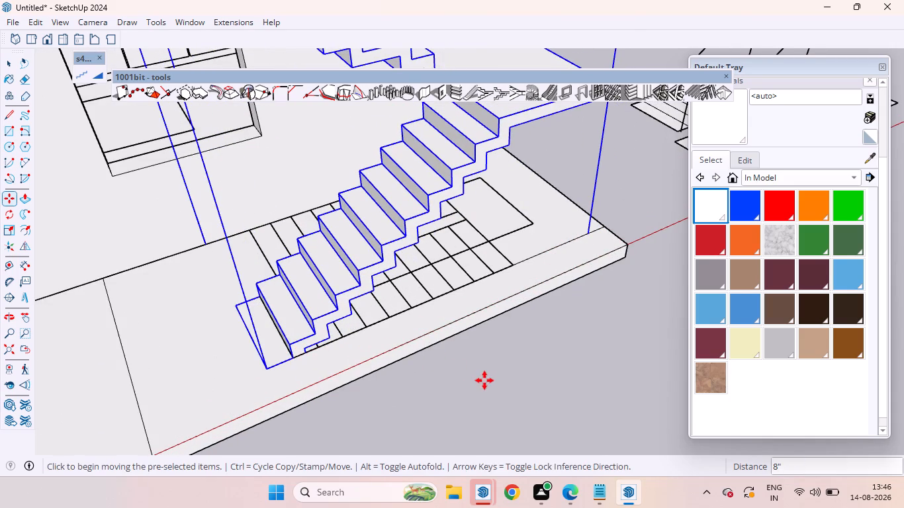
pyautogui.press('space')
pyautogui.click(465, 370)
# Examine the placed staircase against the plinth, side wall and window from several angles.
pyautogui.scroll(-15, 364, 263)
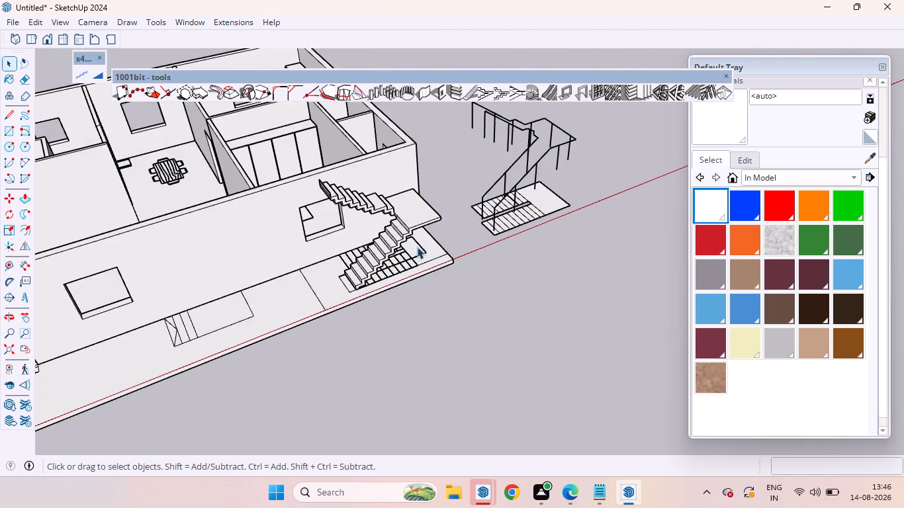
pyautogui.moveTo(417, 247); pyautogui.dragTo(265, 133, button='middle')
pyautogui.scroll(5, 351, 126)
pyautogui.scroll(5, 285, 130)
pyautogui.scroll(-4, 309, 126)
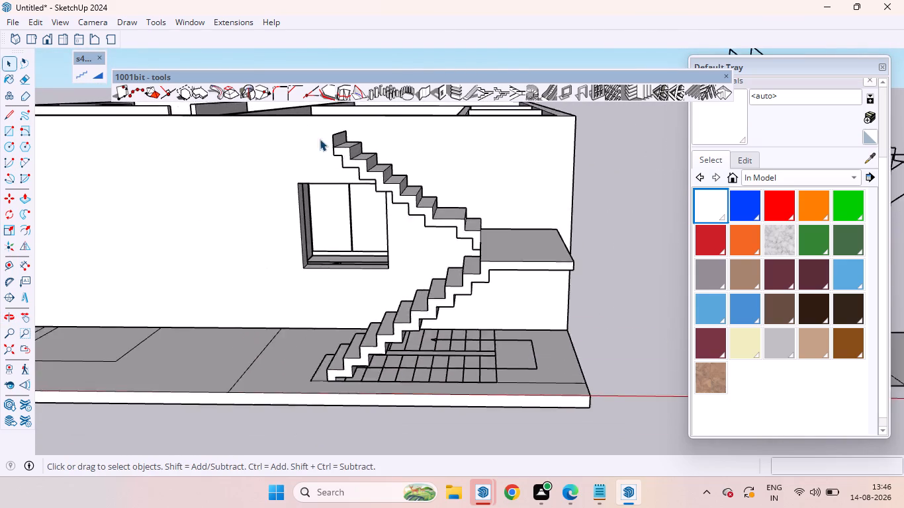
pyautogui.scroll(-2, 320, 139)
pyautogui.moveTo(329, 177); pyautogui.dragTo(469, 245, button='middle')
pyautogui.scroll(-3, 464, 231)
pyautogui.scroll(1, 464, 230)
pyautogui.scroll(-4, 464, 230)
pyautogui.moveTo(518, 258); pyautogui.dragTo(598, 286, button='middle')
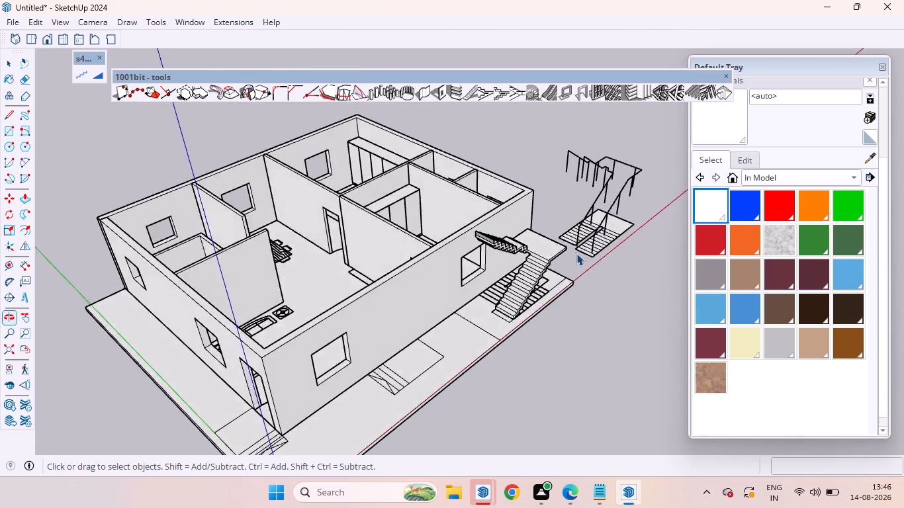
pyautogui.scroll(10, 575, 253)
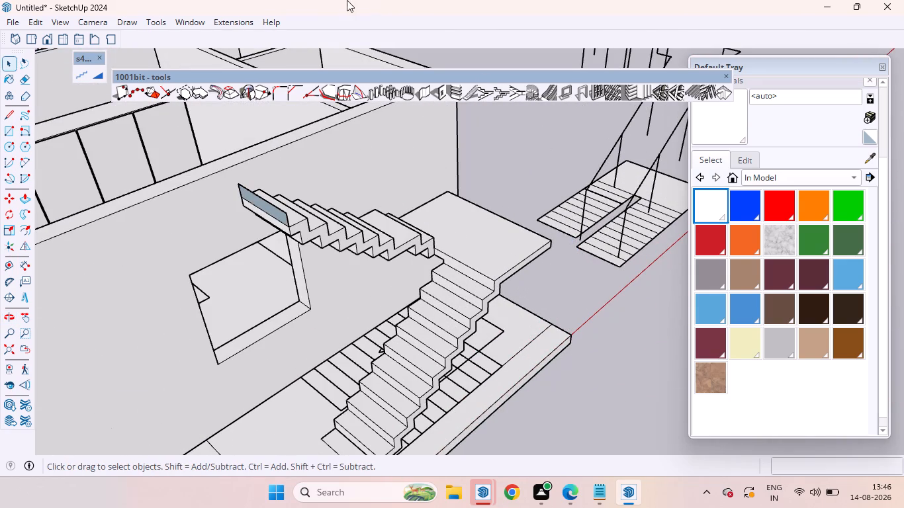
# Make the Profile Builder 4 tools available, set its update window aside and bring up its assembly settings.
pyautogui.rightClick(328, 15)
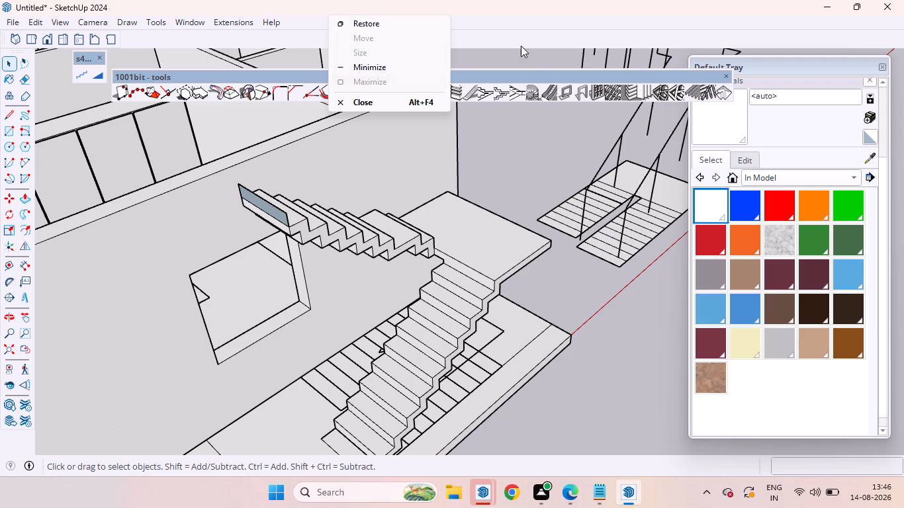
pyautogui.rightClick(467, 36)
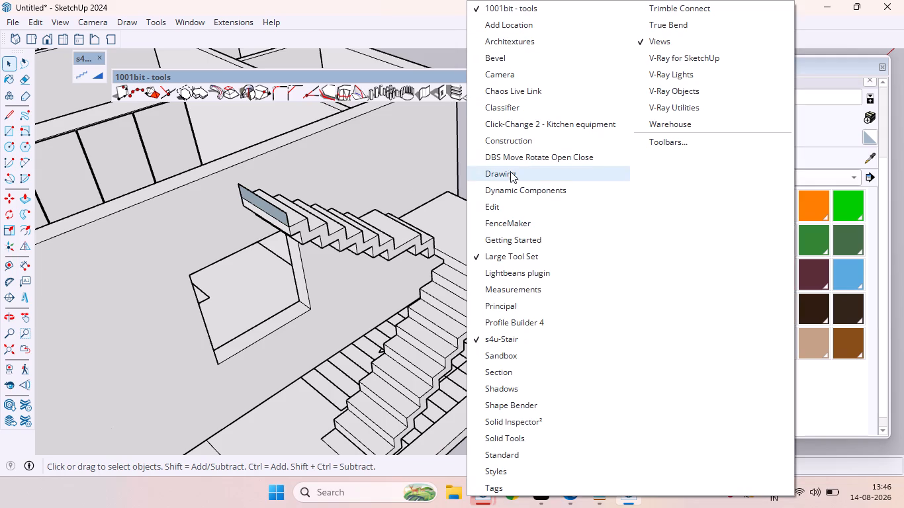
pyautogui.click(508, 327)
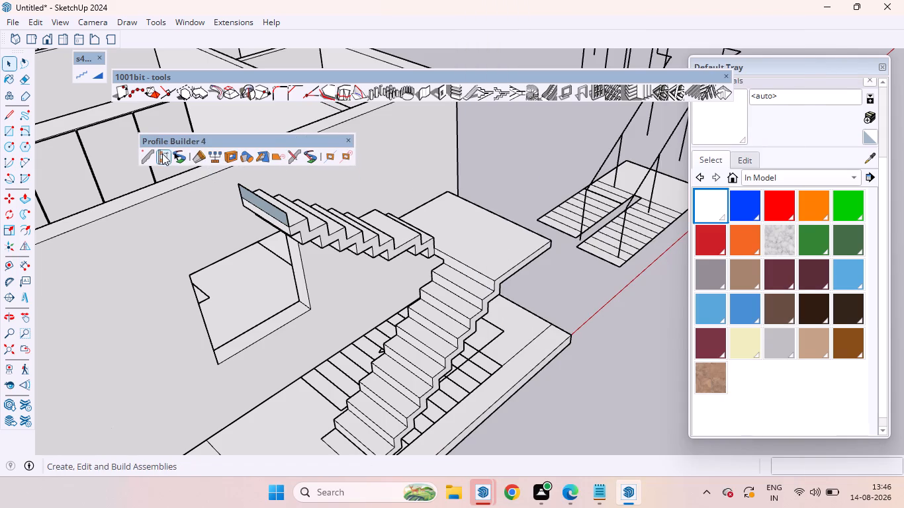
pyautogui.click(165, 155)
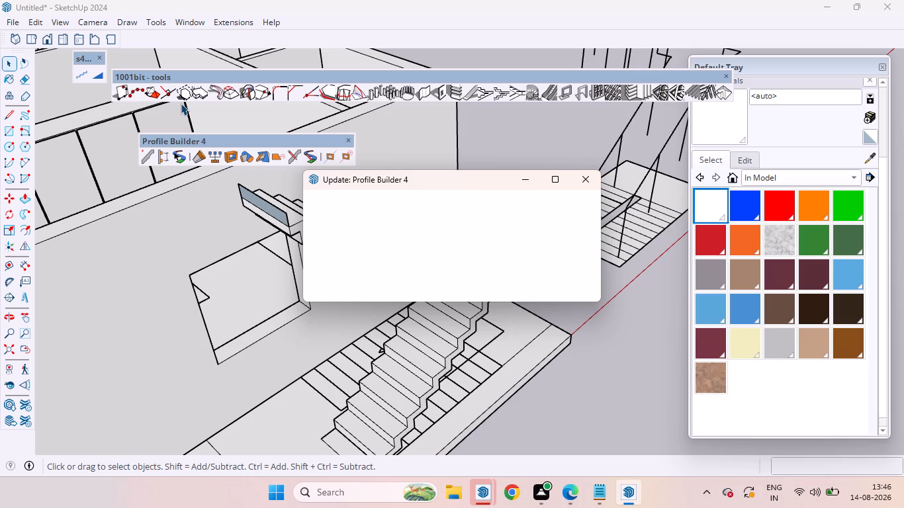
pyautogui.click(529, 177)
pyautogui.click(159, 153)
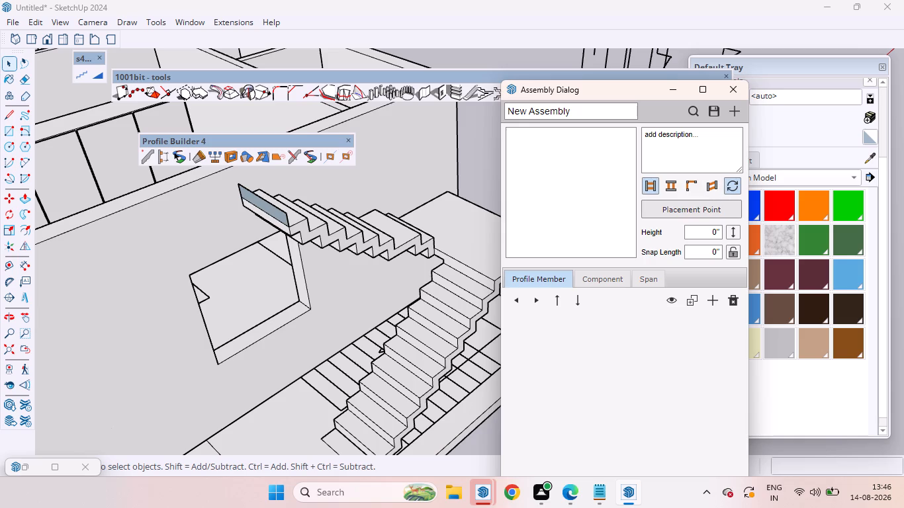
# Load the Simple Glass Railing assembly from the recent assemblies and set its dialog aside.
pyautogui.click(693, 108)
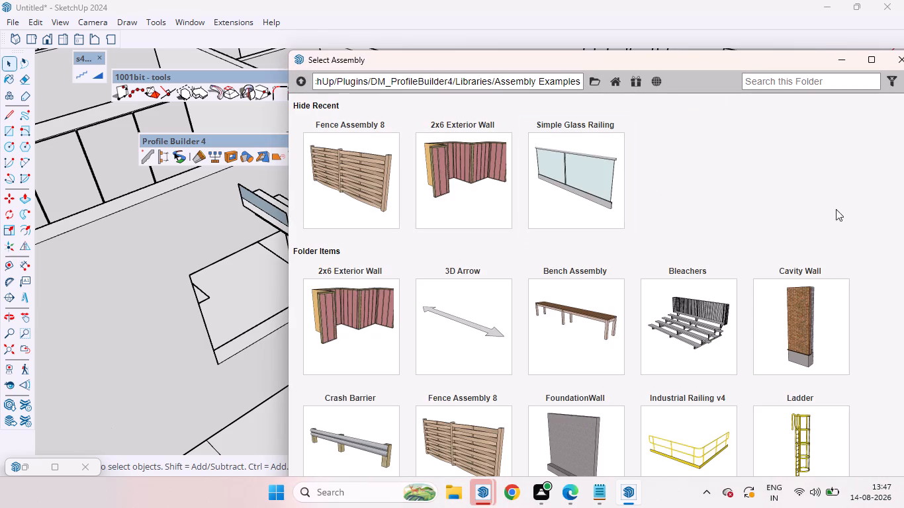
pyautogui.click(565, 196)
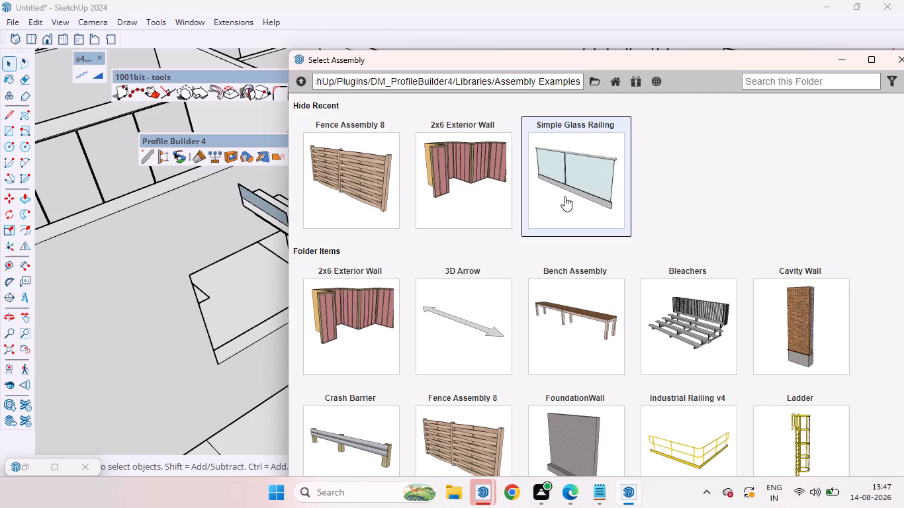
pyautogui.moveTo(613, 85); pyautogui.dragTo(611, 85)
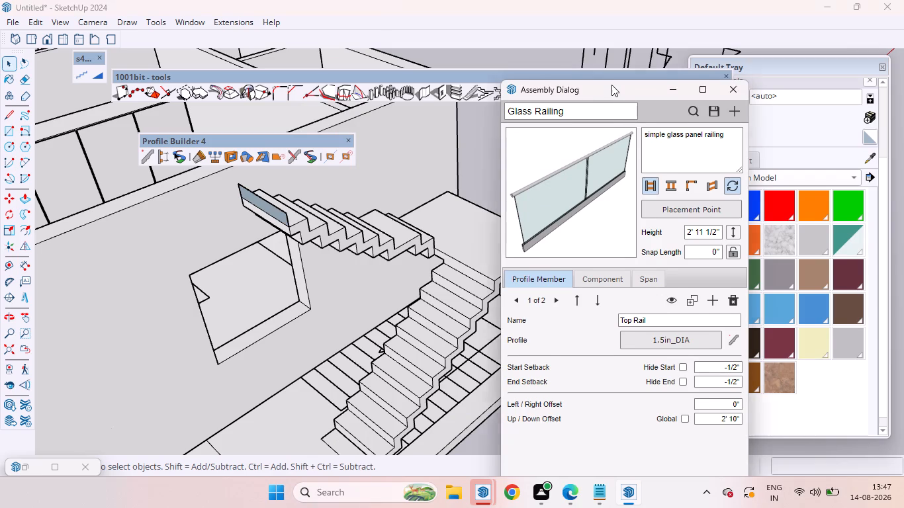
pyautogui.moveTo(611, 85); pyautogui.dragTo(553, 35)
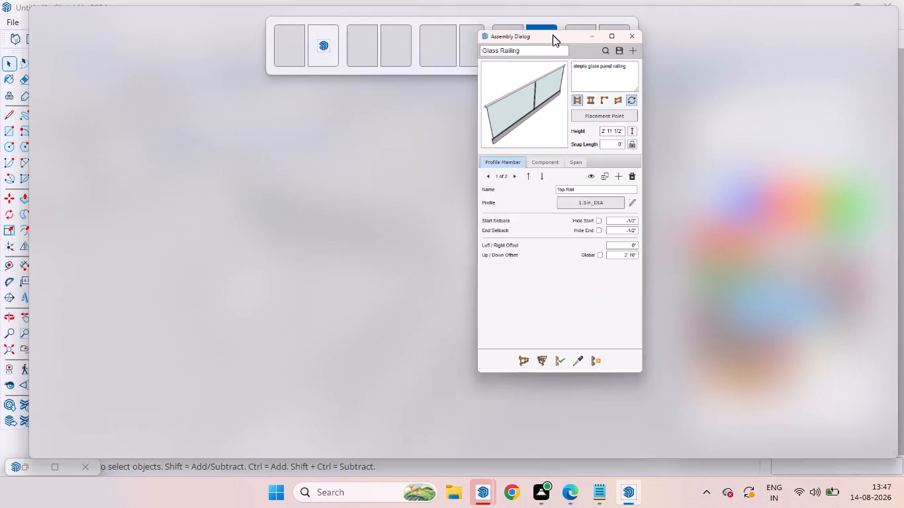
pyautogui.moveTo(553, 35); pyautogui.dragTo(547, 87)
pyautogui.click(641, 92)
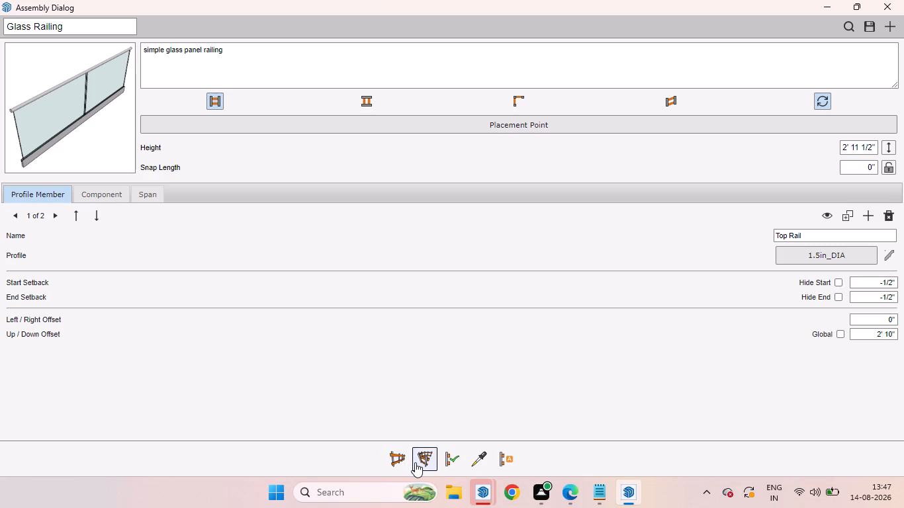
pyautogui.click(827, 0)
# Draw a path line about 7' 5" up the lower flight's outer side from the bottom tread, continuing along the landing's edge to its outer corner.
pyautogui.scroll(-5, 582, 226)
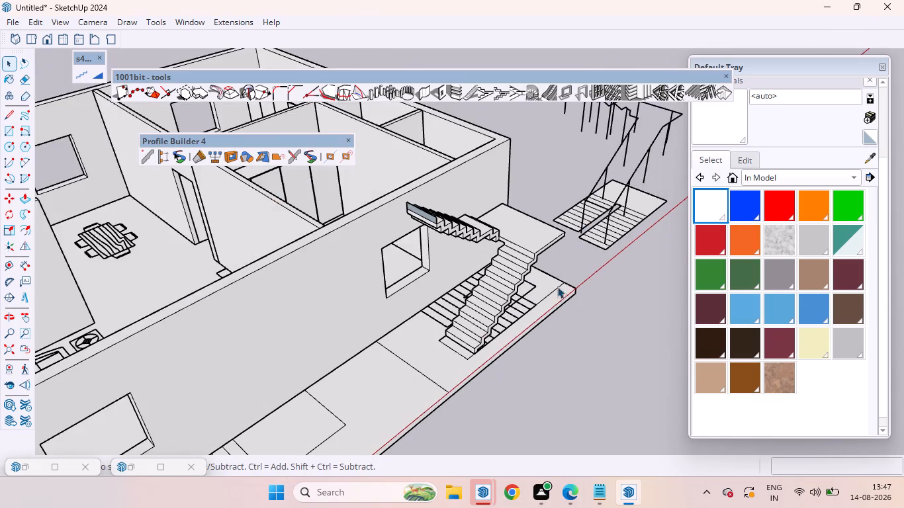
pyautogui.scroll(2, 552, 296)
pyautogui.moveTo(552, 294); pyautogui.dragTo(516, 309, button='middle')
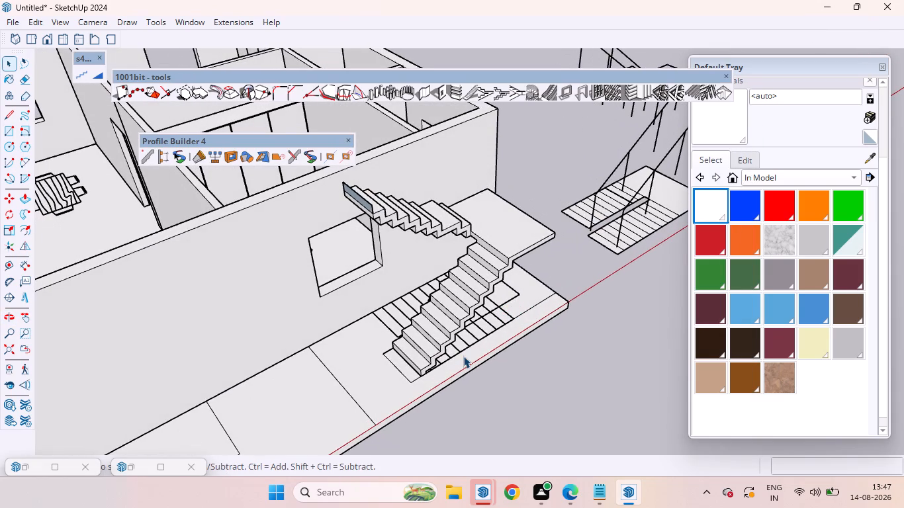
pyautogui.press('l')
pyautogui.press('Return')
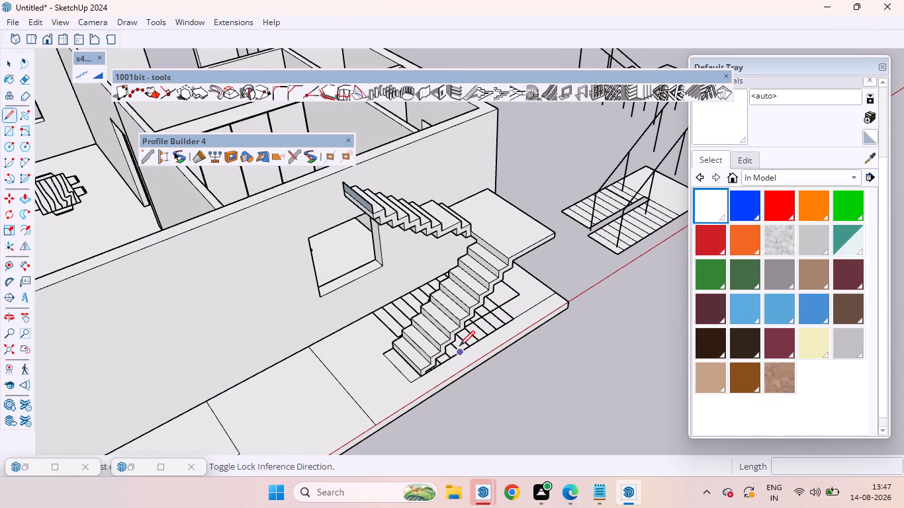
pyautogui.scroll(1, 438, 350)
pyautogui.moveTo(427, 379); pyautogui.dragTo(307, 297, button='middle')
pyautogui.scroll(6, 310, 282)
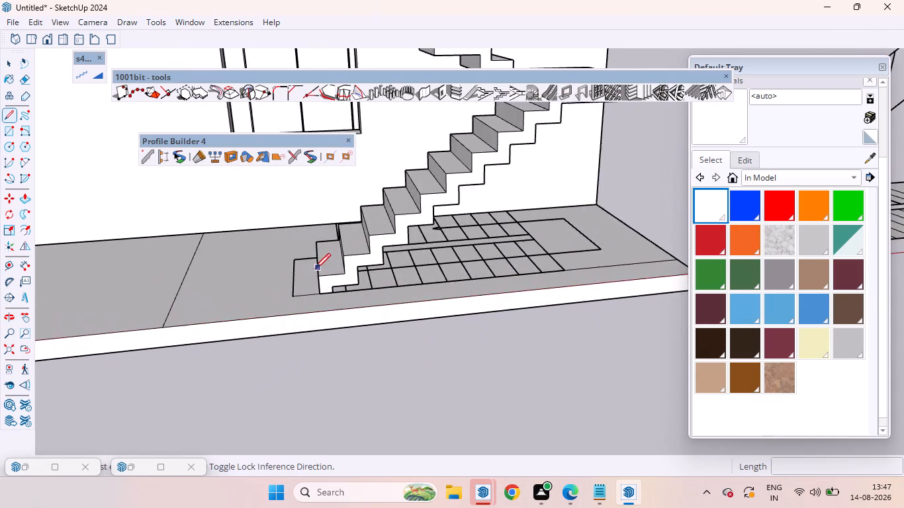
pyautogui.scroll(8, 315, 269)
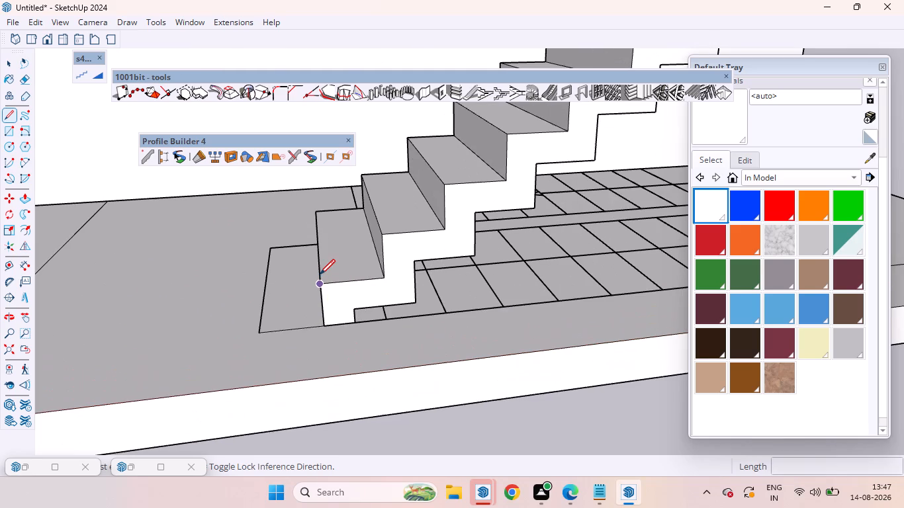
pyautogui.moveTo(314, 262); pyautogui.dragTo(330, 319, button='middle')
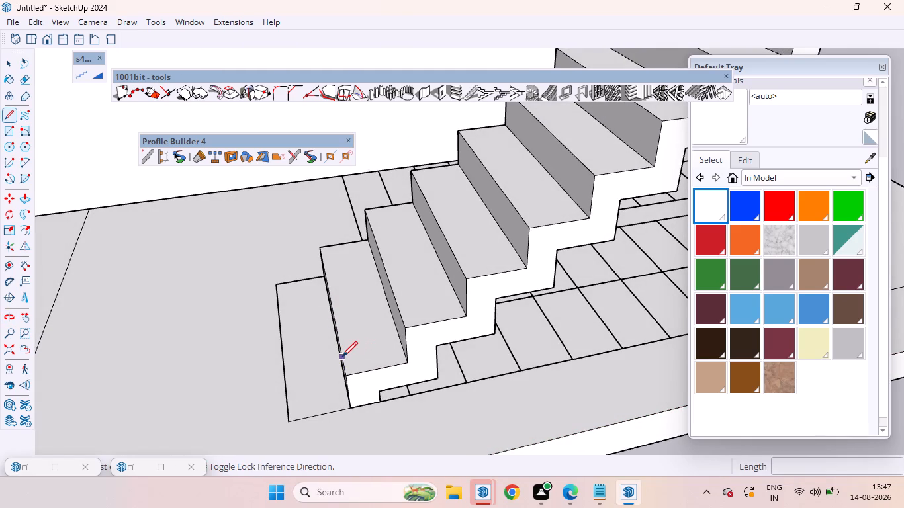
pyautogui.scroll(10, 344, 367)
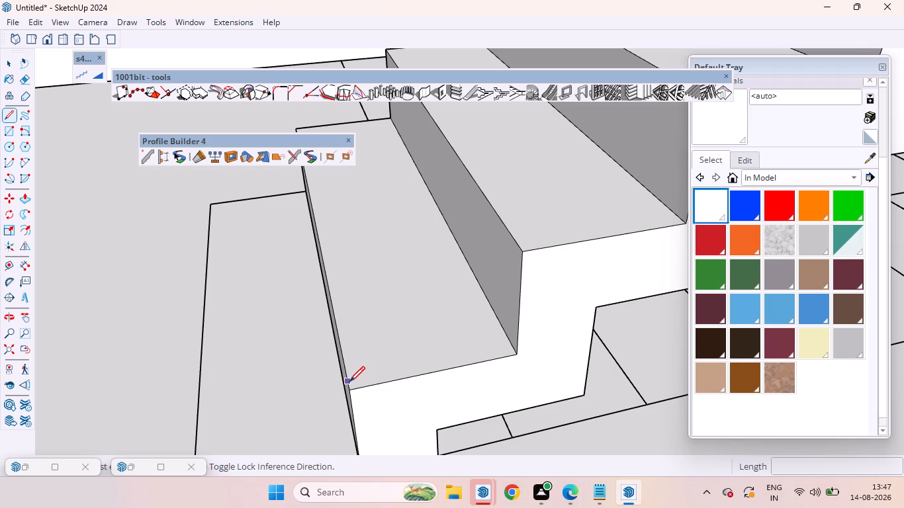
pyautogui.click(352, 384)
pyautogui.scroll(-5, 473, 286)
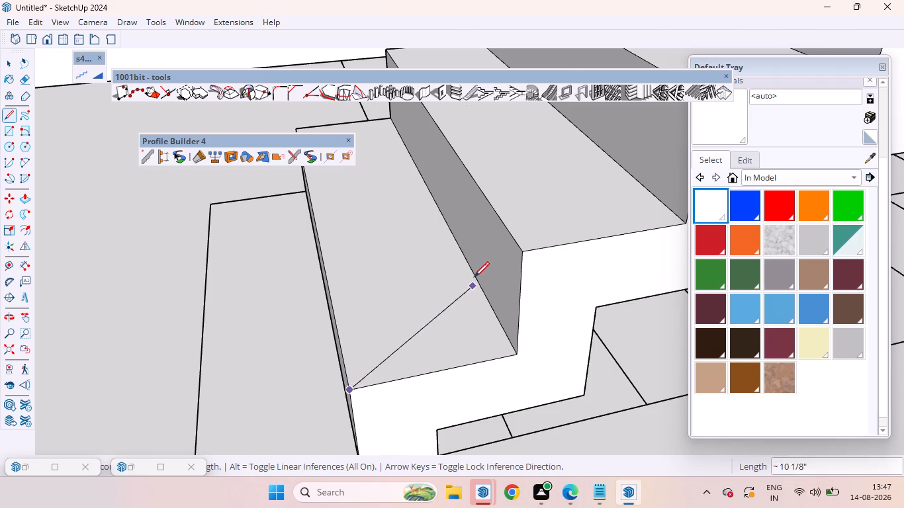
pyautogui.scroll(-2, 474, 277)
pyautogui.scroll(-13, 412, 286)
pyautogui.scroll(-17, 425, 310)
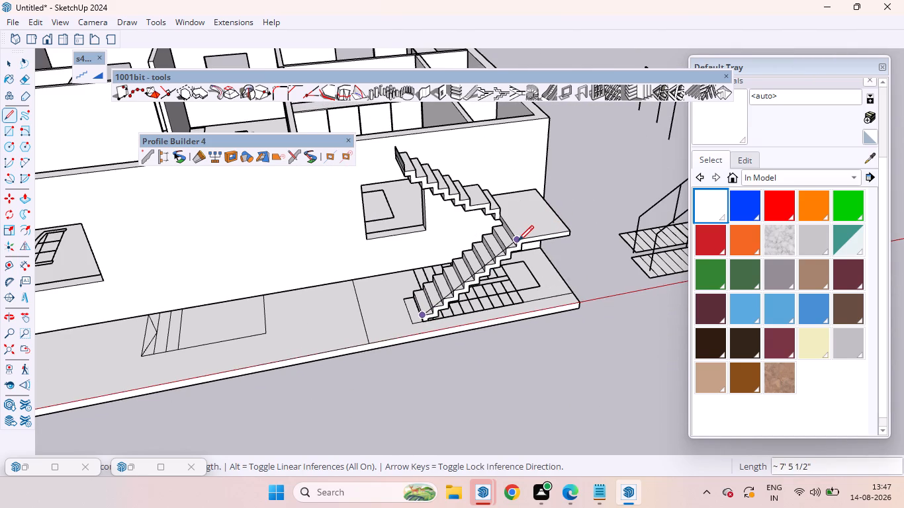
pyautogui.click(518, 241)
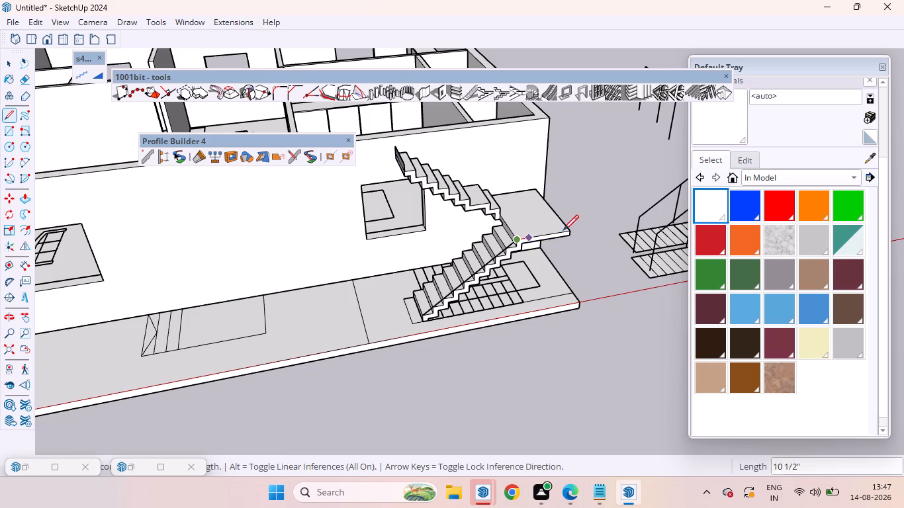
pyautogui.click(570, 228)
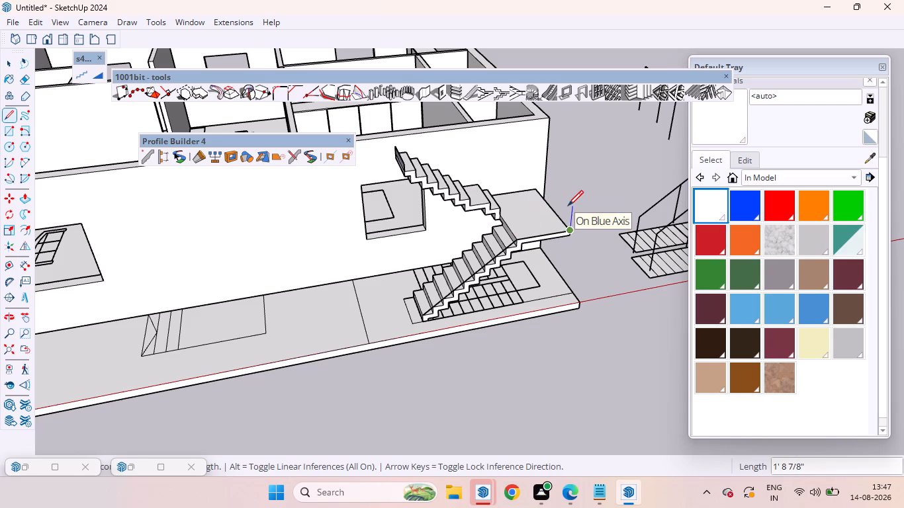
pyautogui.press('space')
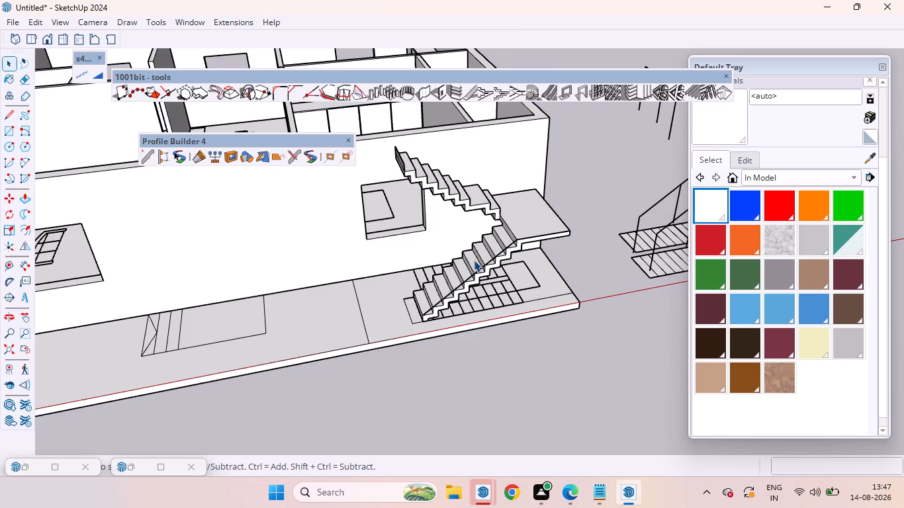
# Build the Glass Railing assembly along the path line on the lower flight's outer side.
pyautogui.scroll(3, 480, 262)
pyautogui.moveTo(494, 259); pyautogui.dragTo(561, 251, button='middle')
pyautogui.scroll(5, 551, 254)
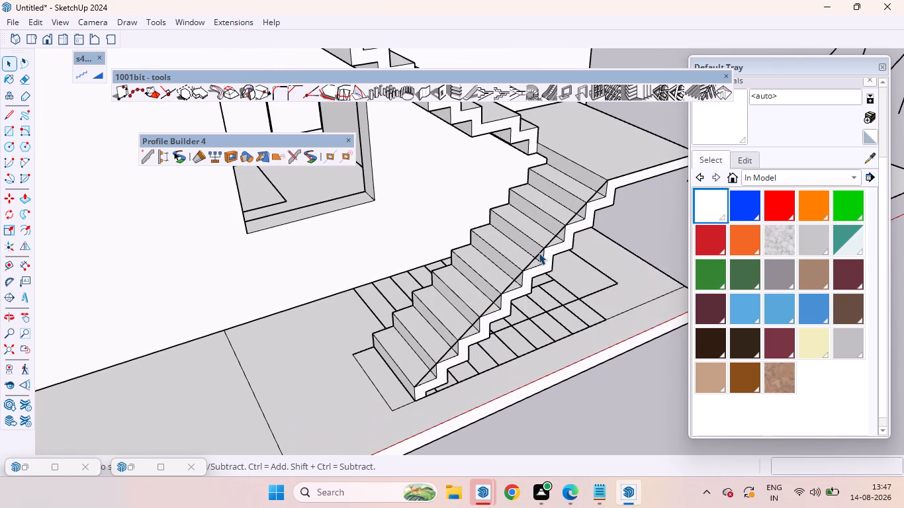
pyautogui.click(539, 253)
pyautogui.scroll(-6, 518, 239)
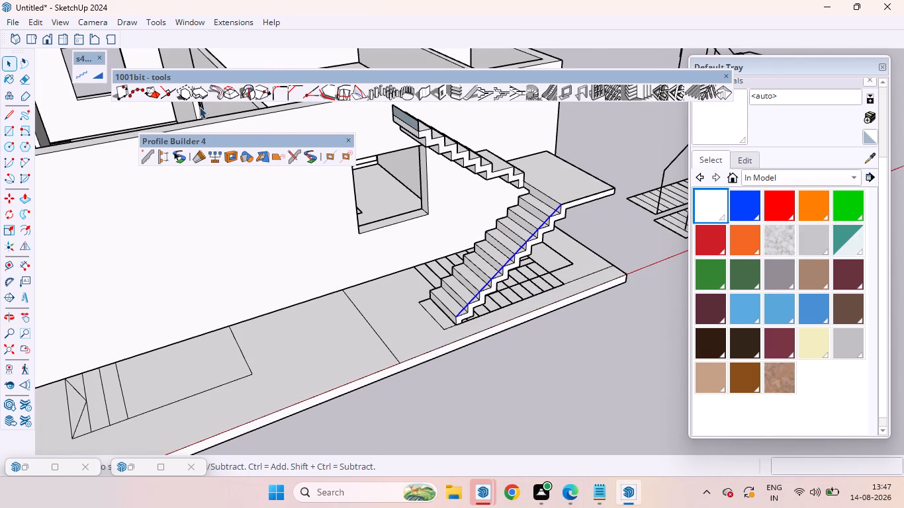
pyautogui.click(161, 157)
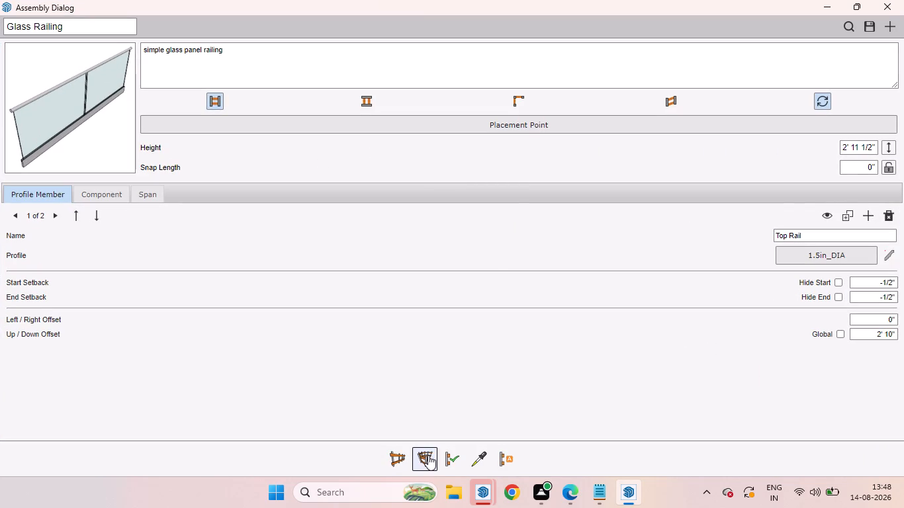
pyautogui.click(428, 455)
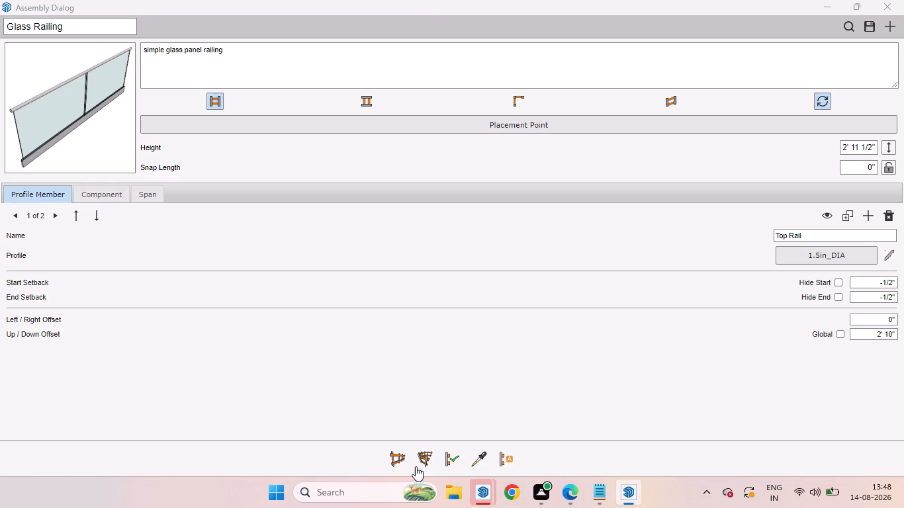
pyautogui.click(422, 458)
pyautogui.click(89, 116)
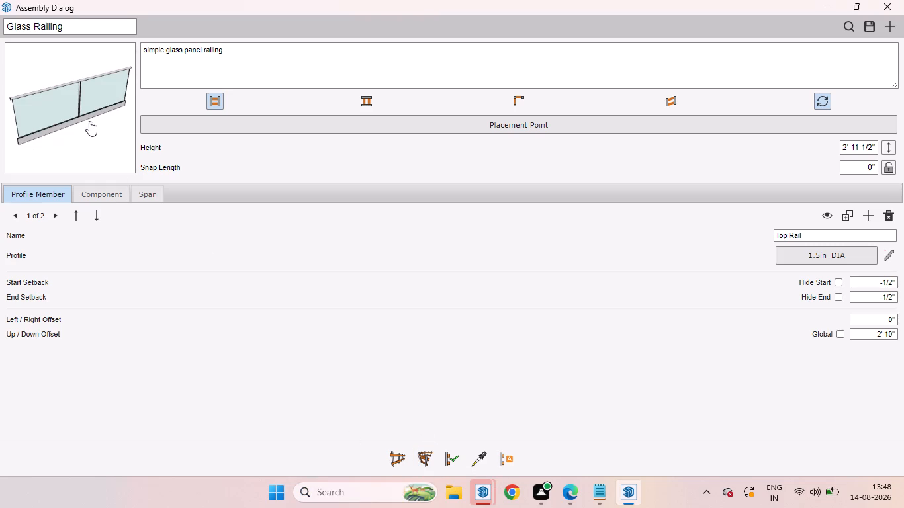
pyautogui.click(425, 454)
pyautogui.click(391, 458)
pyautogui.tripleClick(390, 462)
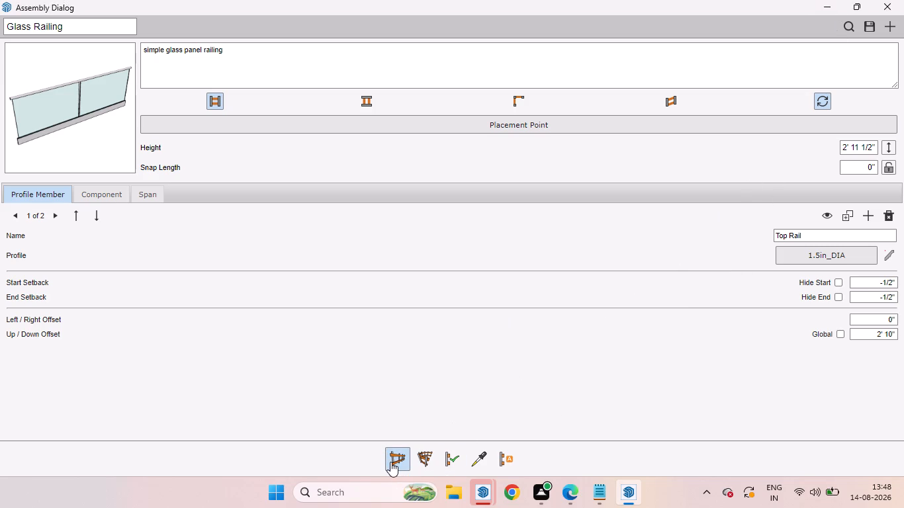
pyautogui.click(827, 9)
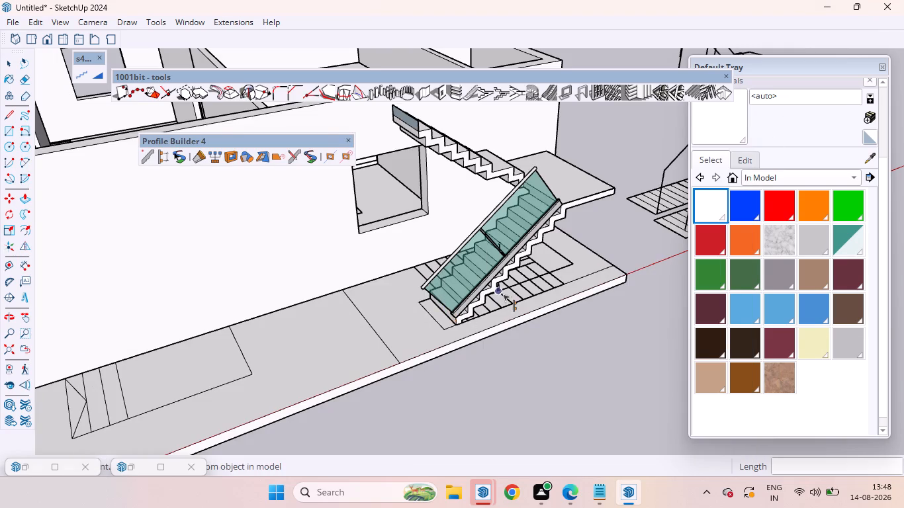
# Examine the glass railing on the lower flight against the treads, landing and side wall from several angles.
pyautogui.scroll(-6, 545, 295)
pyautogui.scroll(11, 482, 273)
pyautogui.scroll(-7, 470, 273)
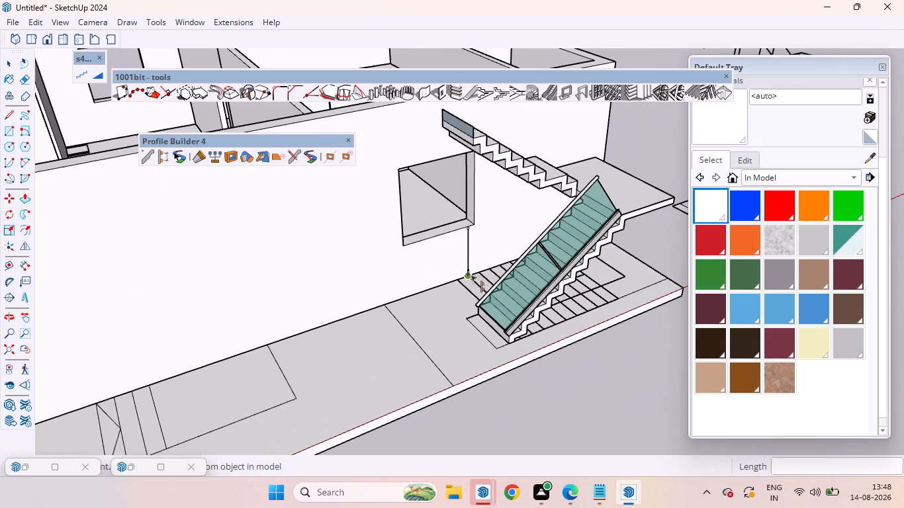
pyautogui.moveTo(478, 268); pyautogui.dragTo(653, 226, button='middle')
pyautogui.scroll(4, 566, 230)
pyautogui.scroll(-8, 533, 249)
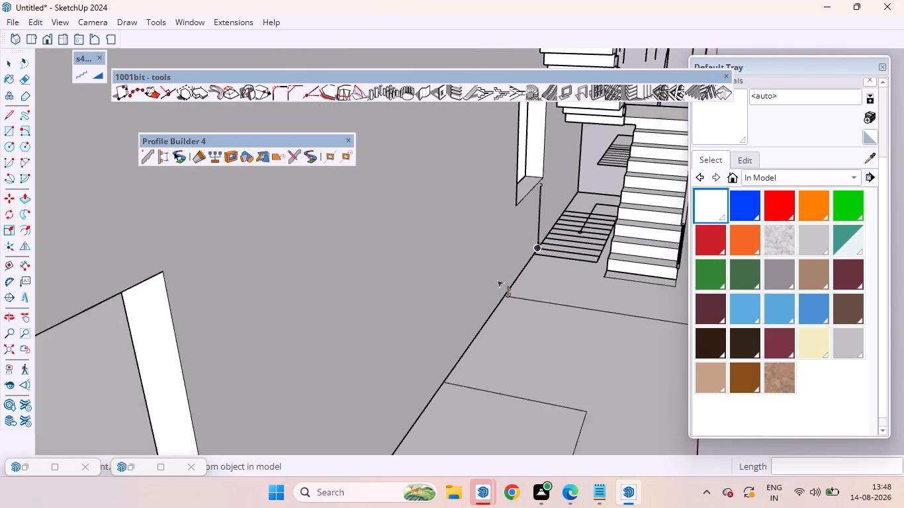
pyautogui.scroll(-7, 474, 287)
pyautogui.moveTo(631, 253); pyautogui.dragTo(451, 198, button='middle')
pyautogui.scroll(6, 542, 219)
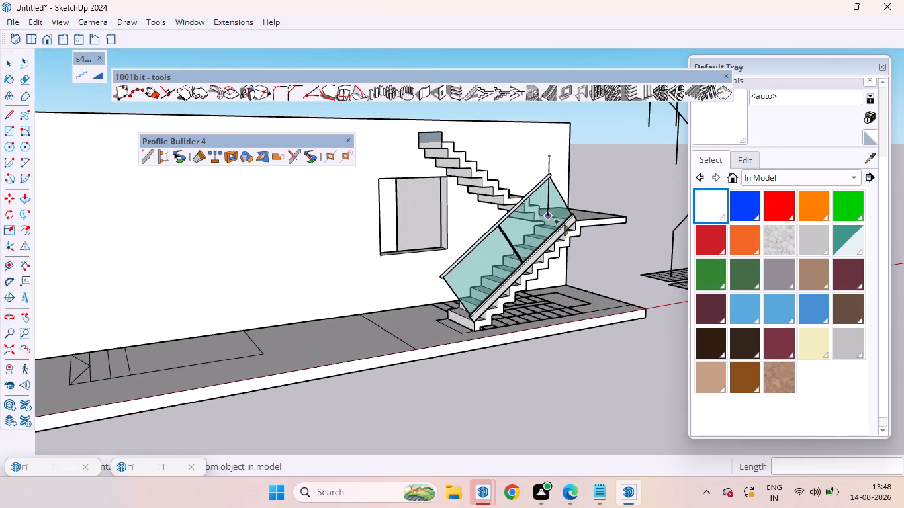
pyautogui.scroll(-12, 485, 239)
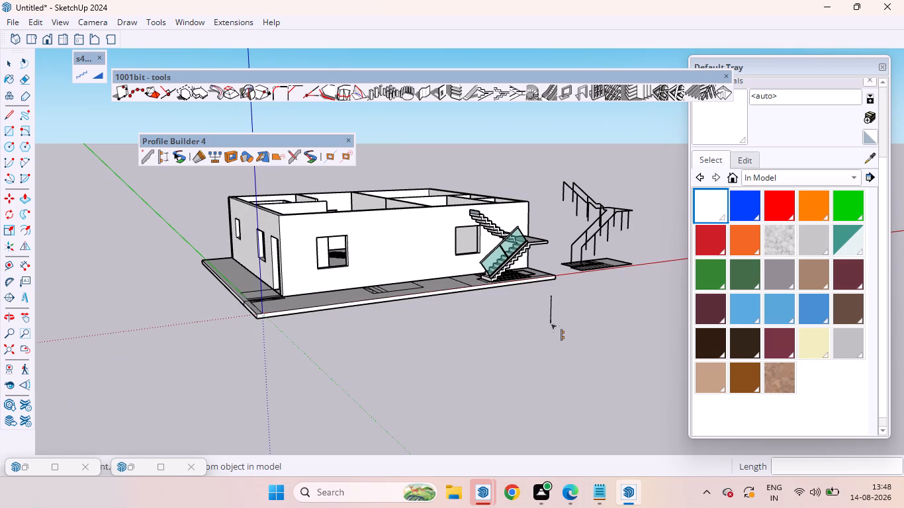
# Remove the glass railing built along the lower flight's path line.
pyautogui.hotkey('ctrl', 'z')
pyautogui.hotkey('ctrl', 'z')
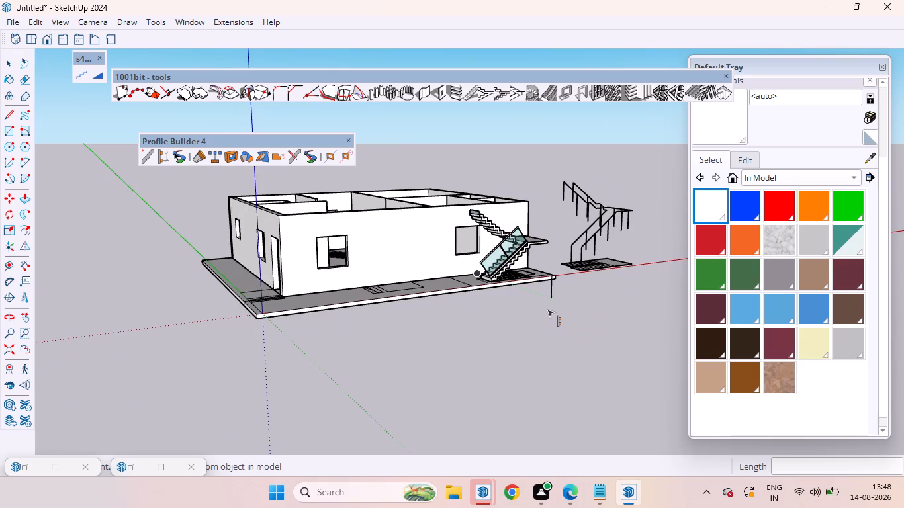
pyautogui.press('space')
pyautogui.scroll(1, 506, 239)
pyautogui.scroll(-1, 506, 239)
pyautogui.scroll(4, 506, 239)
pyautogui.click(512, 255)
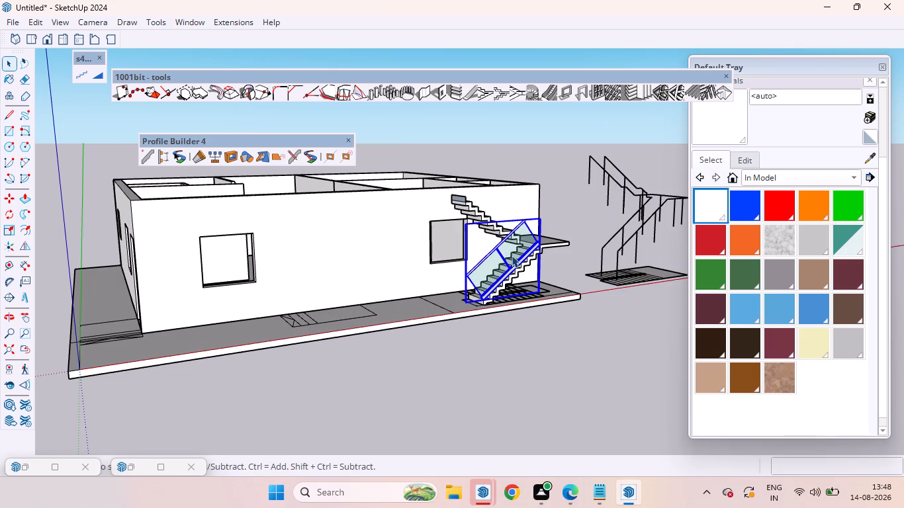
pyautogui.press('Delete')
# Delete the sloping path line on the lower flight's outer side.
pyautogui.scroll(3, 510, 275)
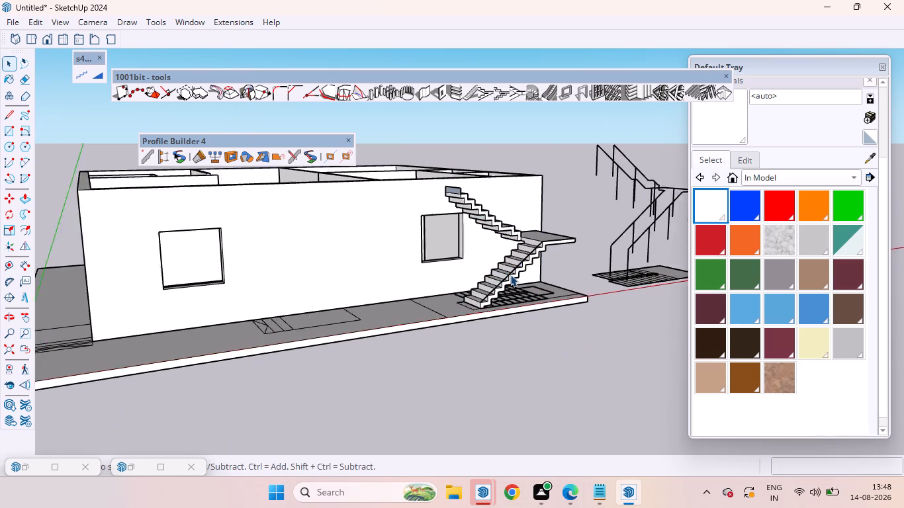
pyautogui.scroll(2, 510, 275)
pyautogui.click(512, 271)
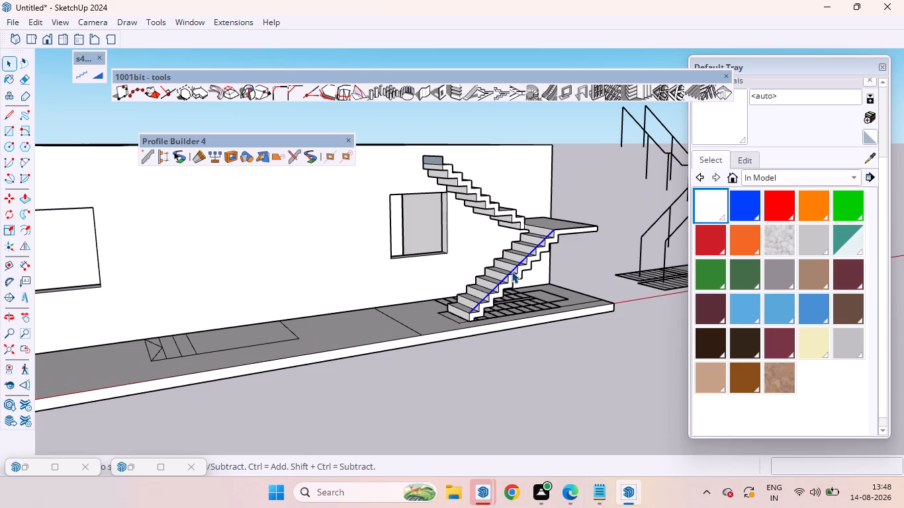
pyautogui.press('Print')
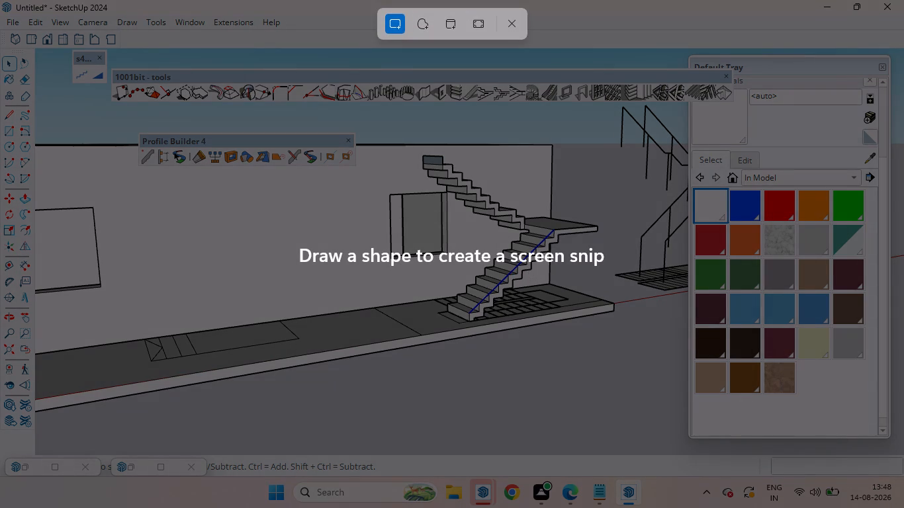
pyautogui.click(516, 26)
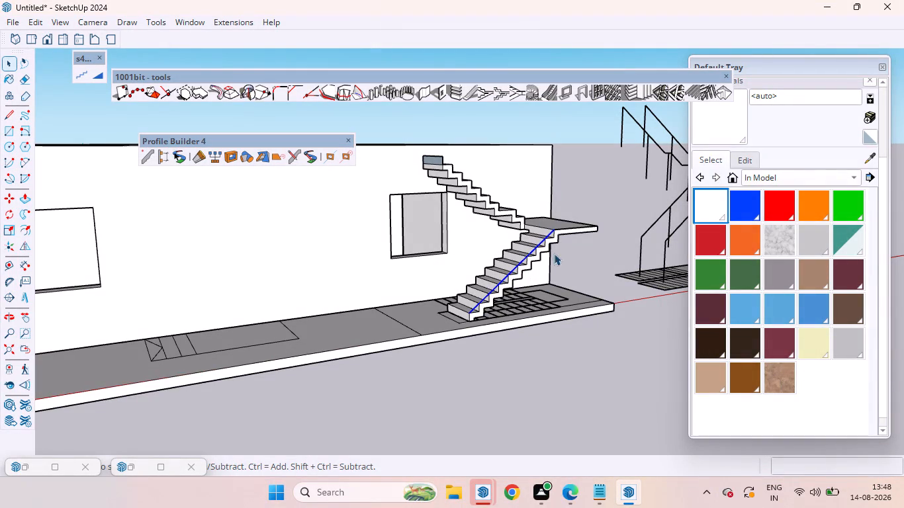
pyautogui.press('Delete')
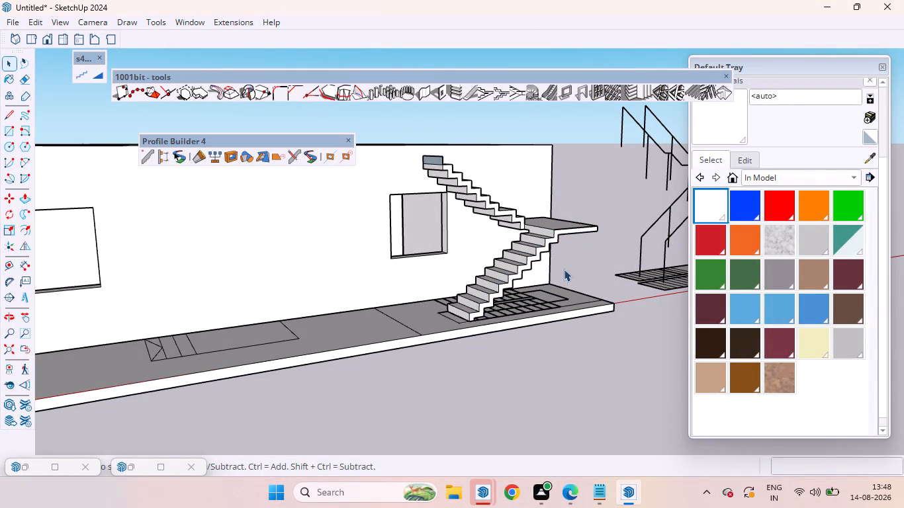
# Start building the Glass Railing assembly point by point from the outer front corner of the lower flight's bottom tread.
pyautogui.scroll(-5, 529, 292)
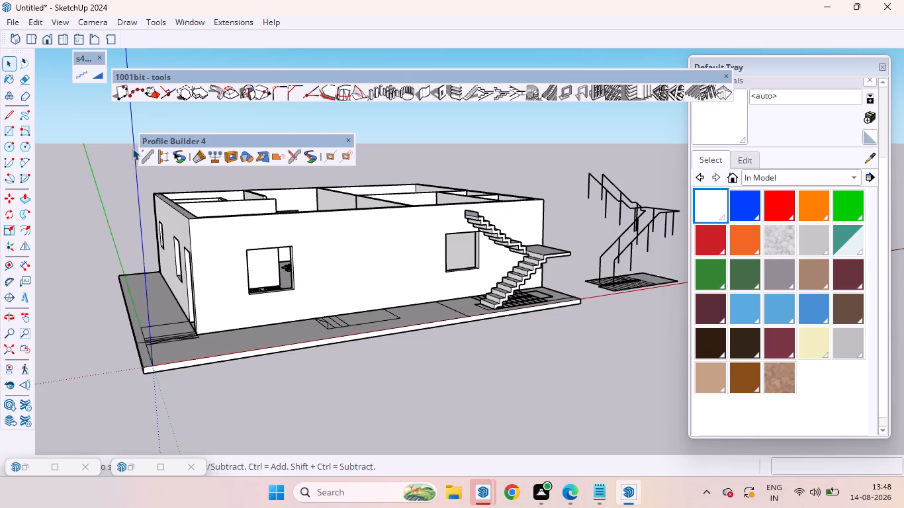
pyautogui.click(160, 157)
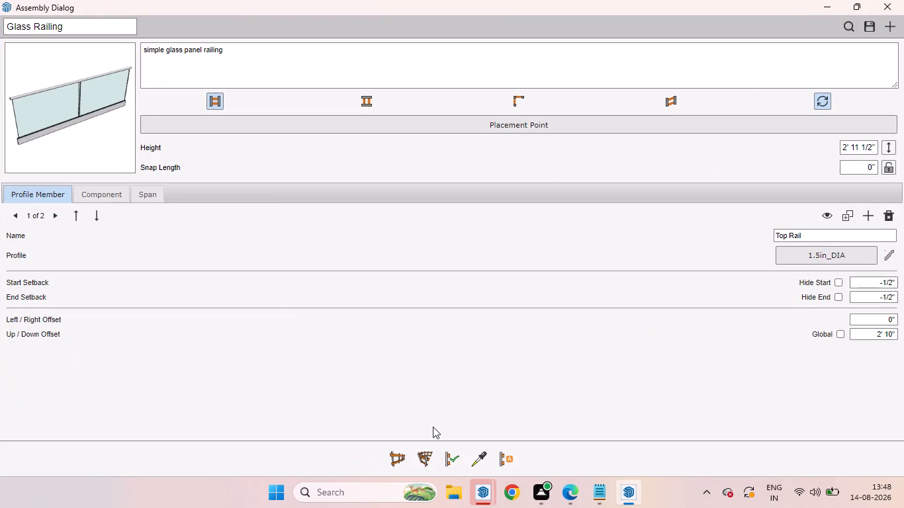
pyautogui.click(396, 462)
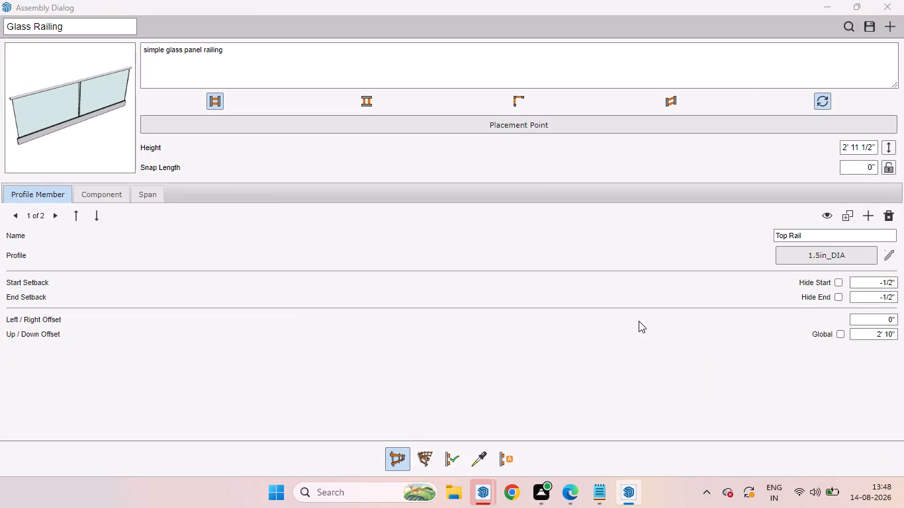
pyautogui.click(826, 6)
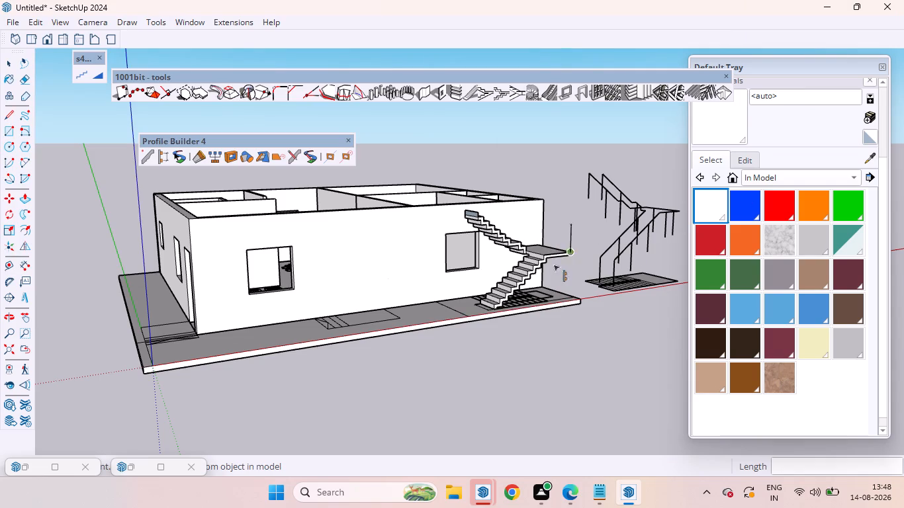
pyautogui.scroll(-6, 501, 284)
pyautogui.moveTo(503, 293); pyautogui.dragTo(469, 470, button='middle')
pyautogui.scroll(8, 479, 319)
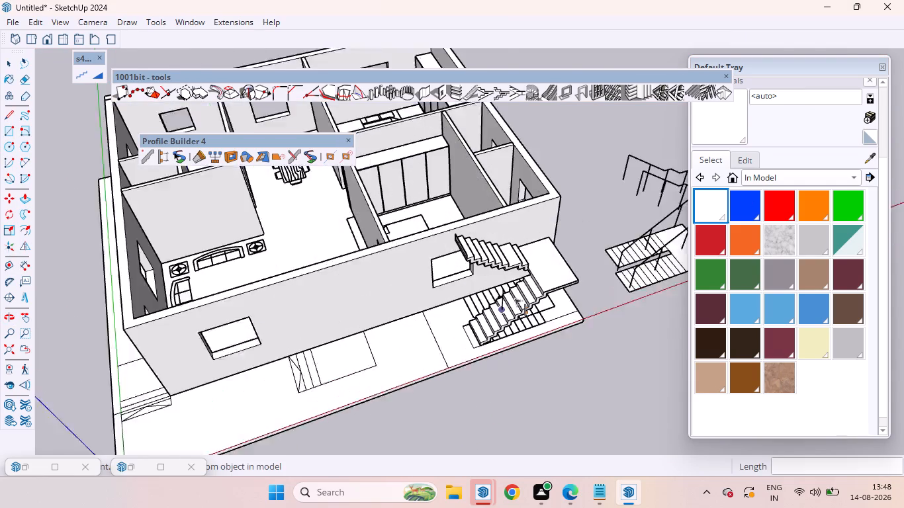
pyautogui.scroll(8, 514, 298)
pyautogui.scroll(6, 449, 364)
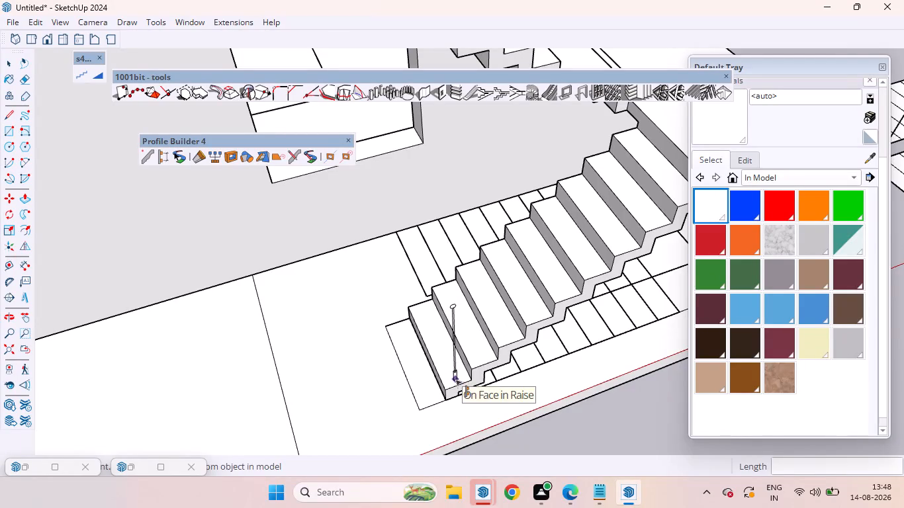
pyautogui.scroll(6, 446, 380)
pyautogui.click(449, 396)
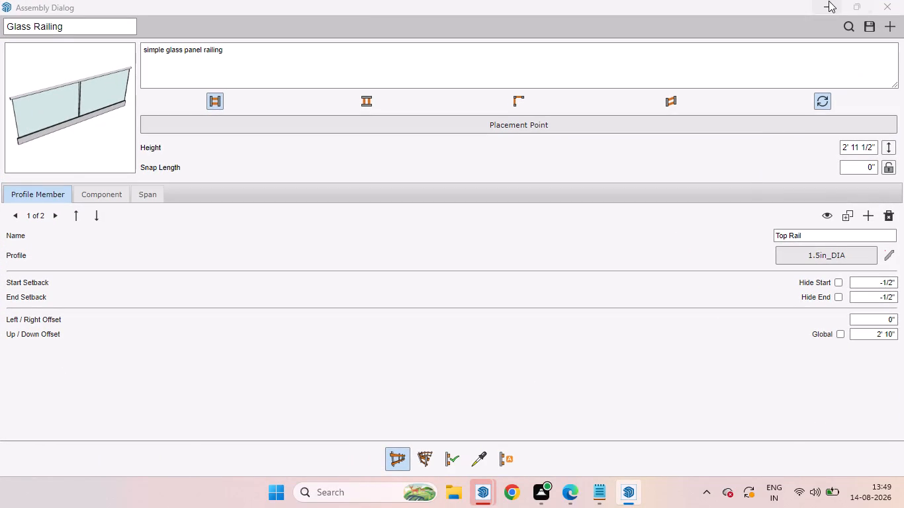
pyautogui.click(829, 1)
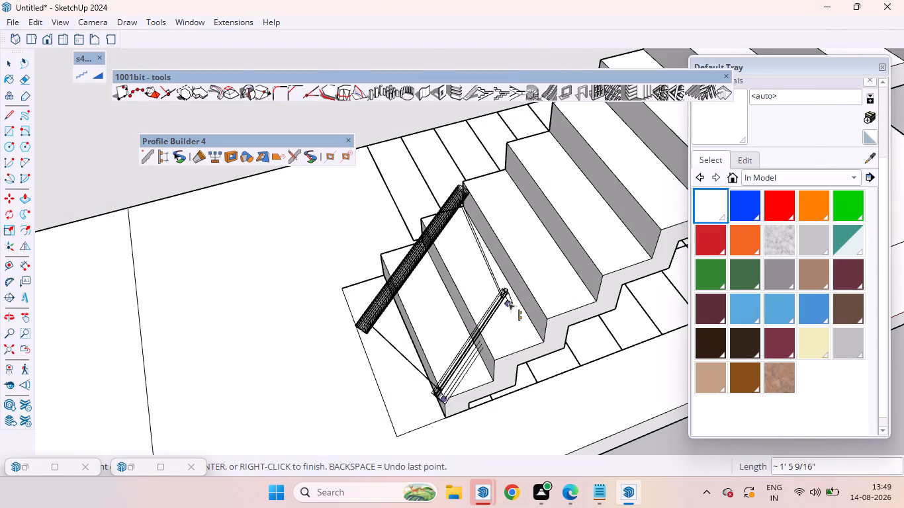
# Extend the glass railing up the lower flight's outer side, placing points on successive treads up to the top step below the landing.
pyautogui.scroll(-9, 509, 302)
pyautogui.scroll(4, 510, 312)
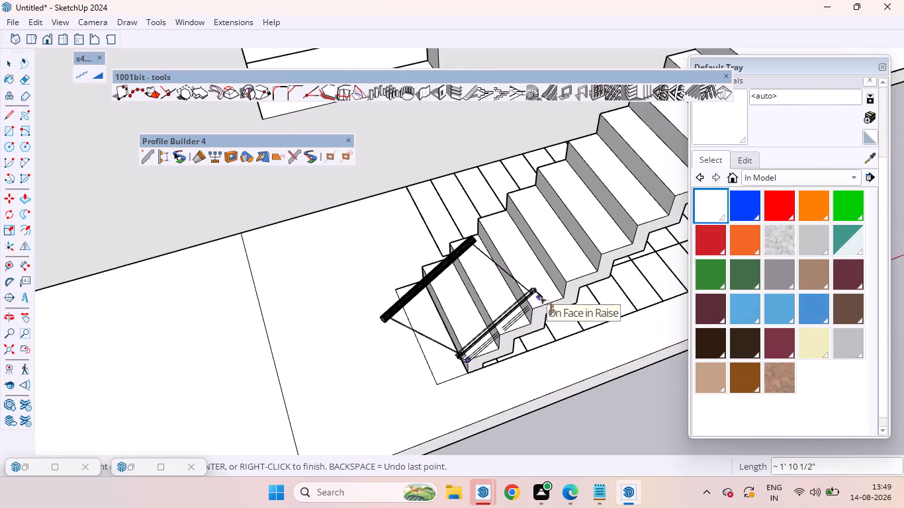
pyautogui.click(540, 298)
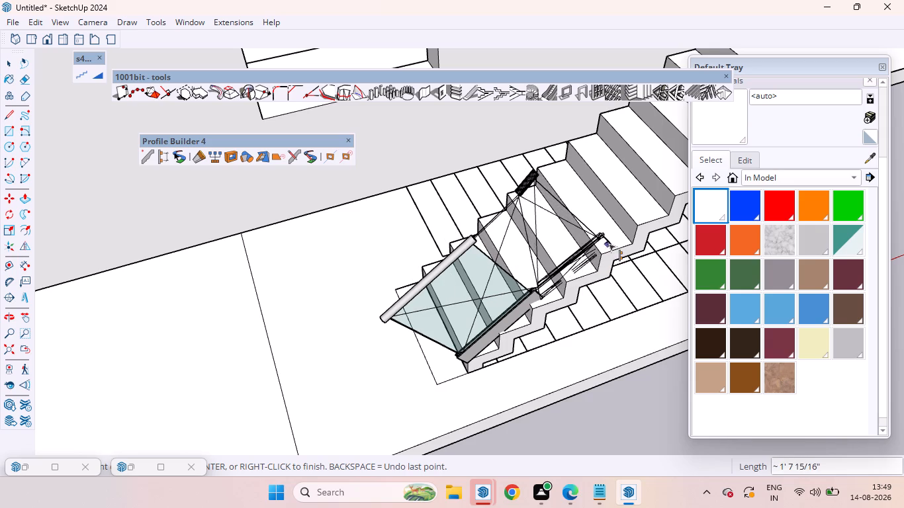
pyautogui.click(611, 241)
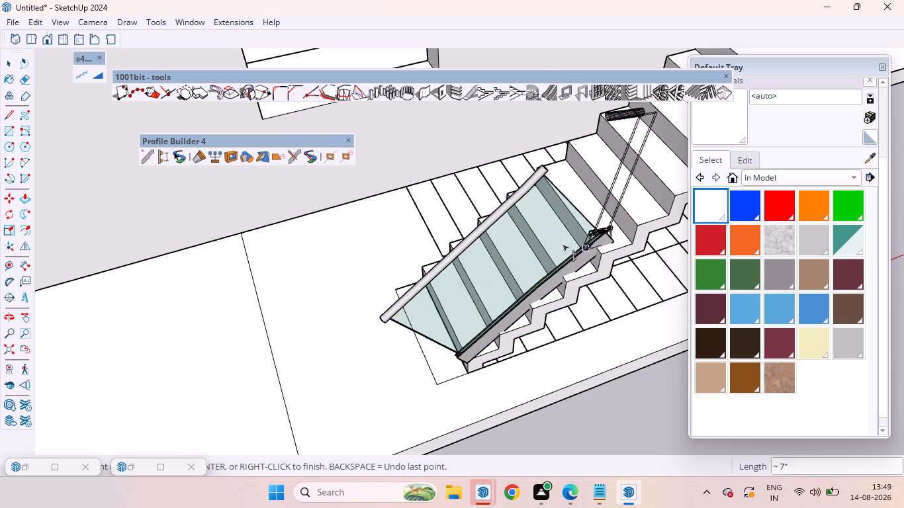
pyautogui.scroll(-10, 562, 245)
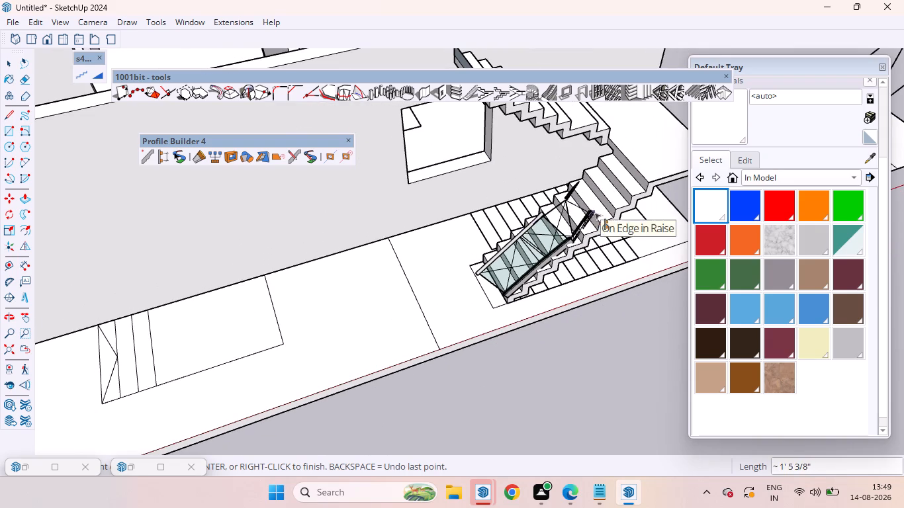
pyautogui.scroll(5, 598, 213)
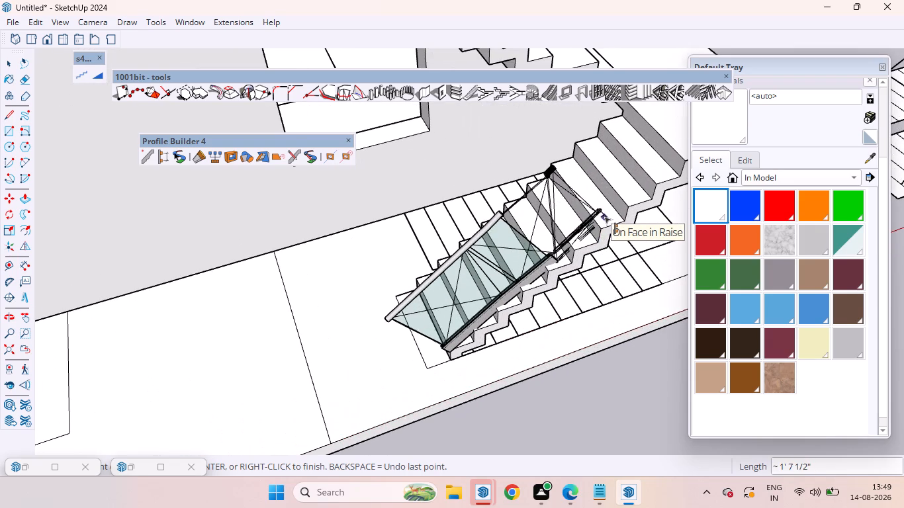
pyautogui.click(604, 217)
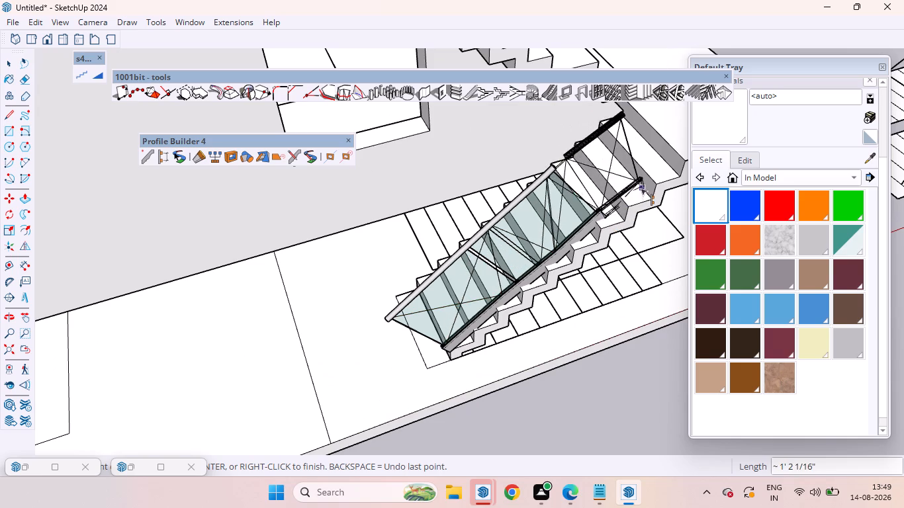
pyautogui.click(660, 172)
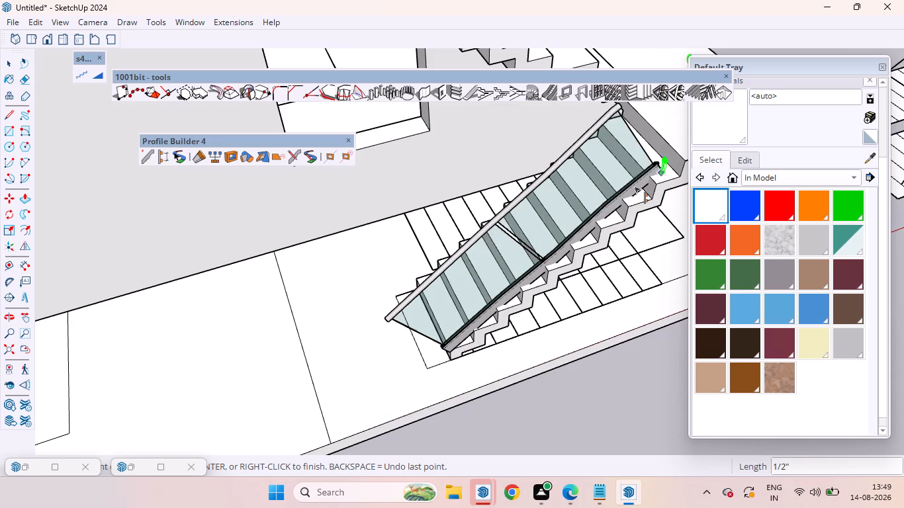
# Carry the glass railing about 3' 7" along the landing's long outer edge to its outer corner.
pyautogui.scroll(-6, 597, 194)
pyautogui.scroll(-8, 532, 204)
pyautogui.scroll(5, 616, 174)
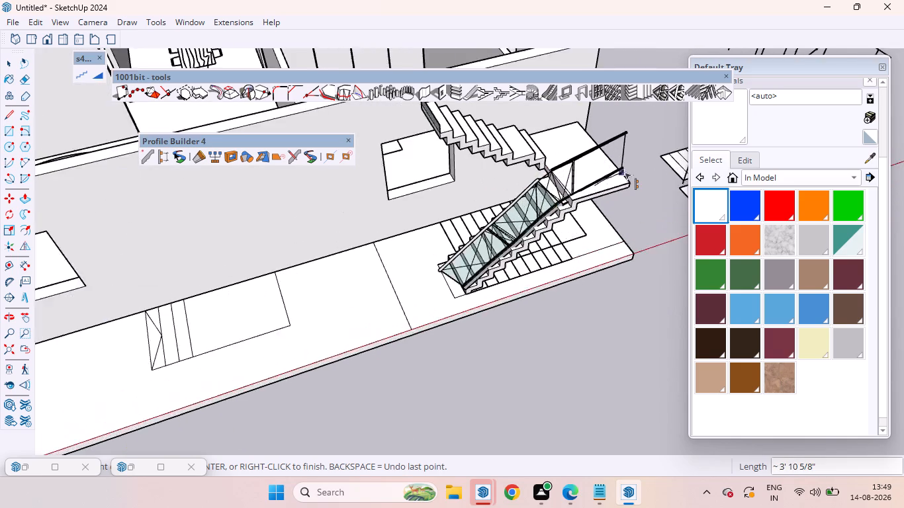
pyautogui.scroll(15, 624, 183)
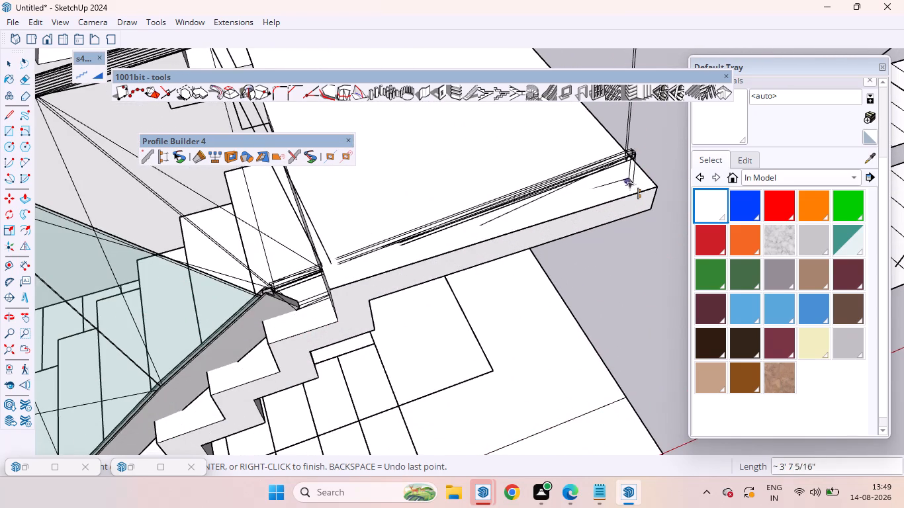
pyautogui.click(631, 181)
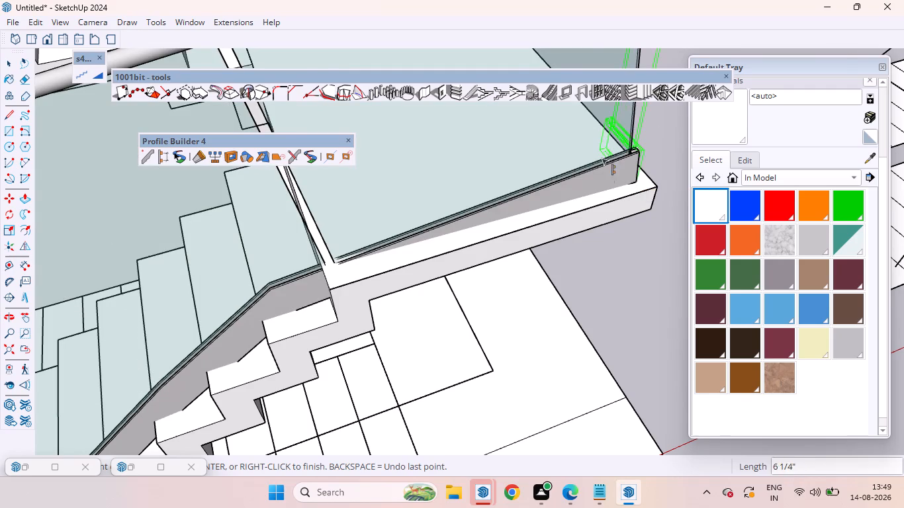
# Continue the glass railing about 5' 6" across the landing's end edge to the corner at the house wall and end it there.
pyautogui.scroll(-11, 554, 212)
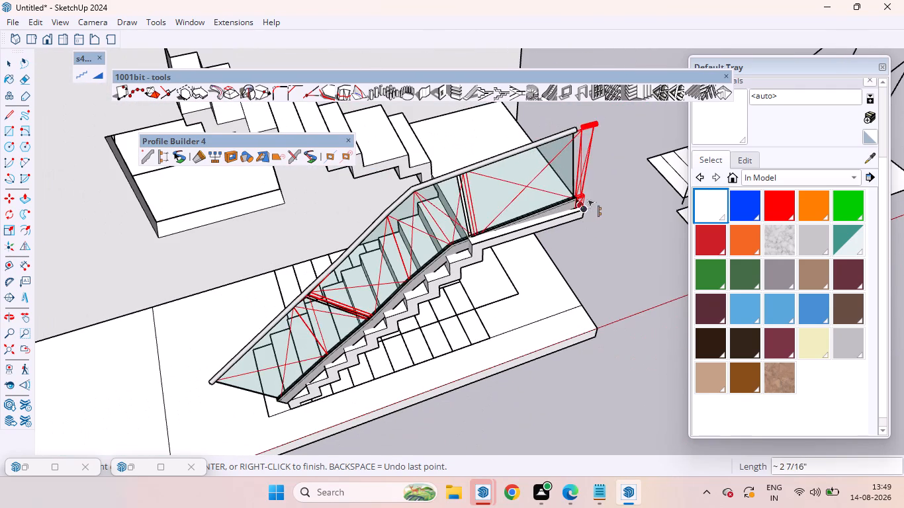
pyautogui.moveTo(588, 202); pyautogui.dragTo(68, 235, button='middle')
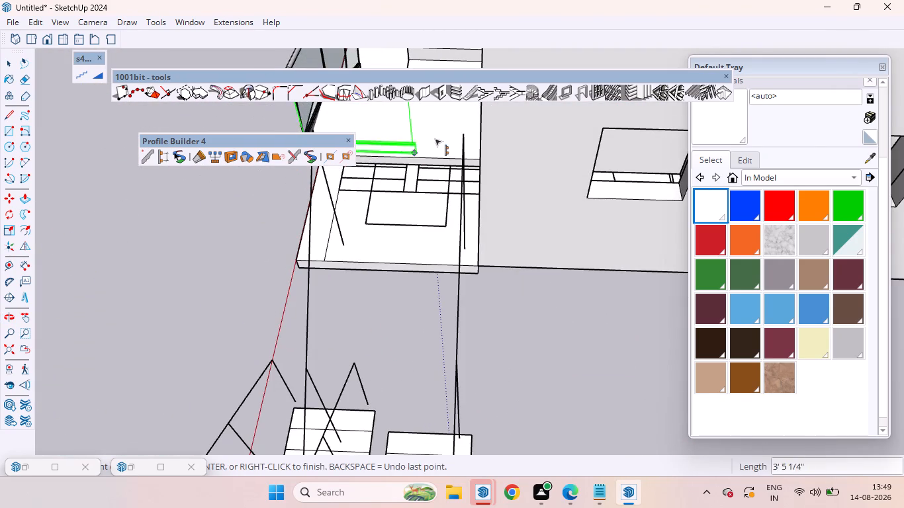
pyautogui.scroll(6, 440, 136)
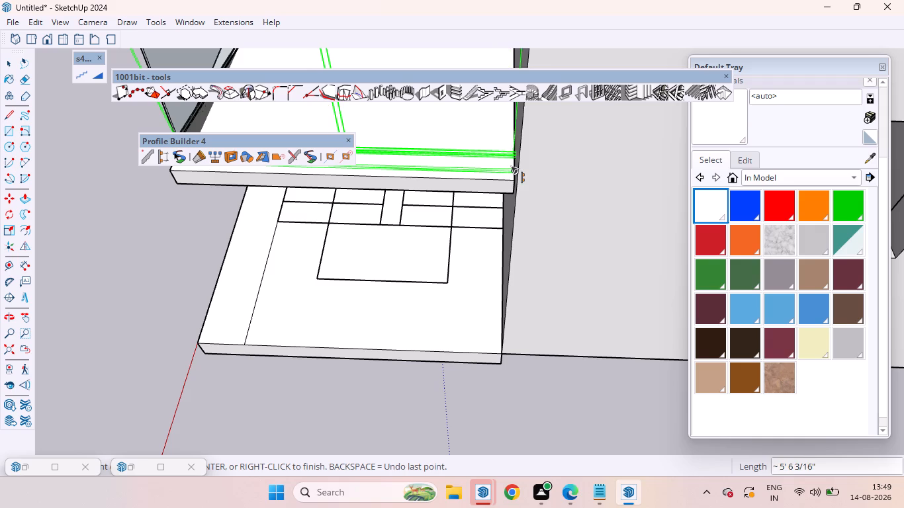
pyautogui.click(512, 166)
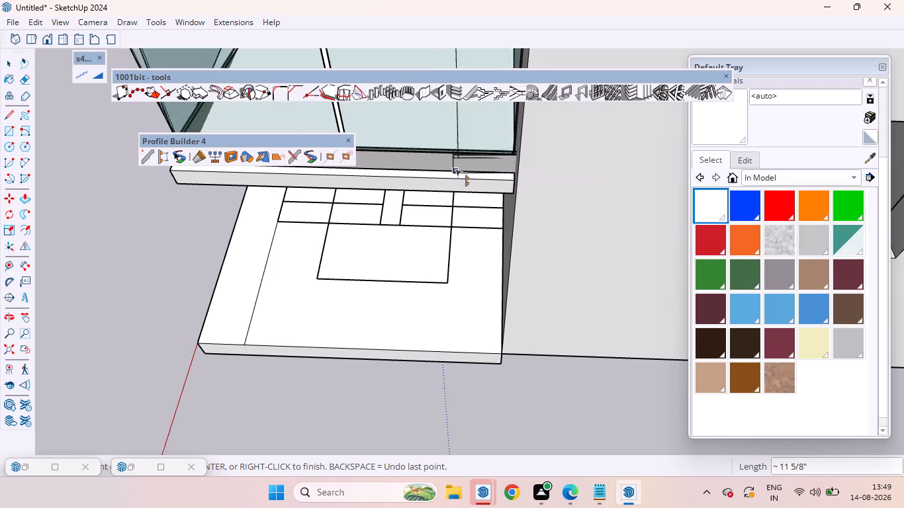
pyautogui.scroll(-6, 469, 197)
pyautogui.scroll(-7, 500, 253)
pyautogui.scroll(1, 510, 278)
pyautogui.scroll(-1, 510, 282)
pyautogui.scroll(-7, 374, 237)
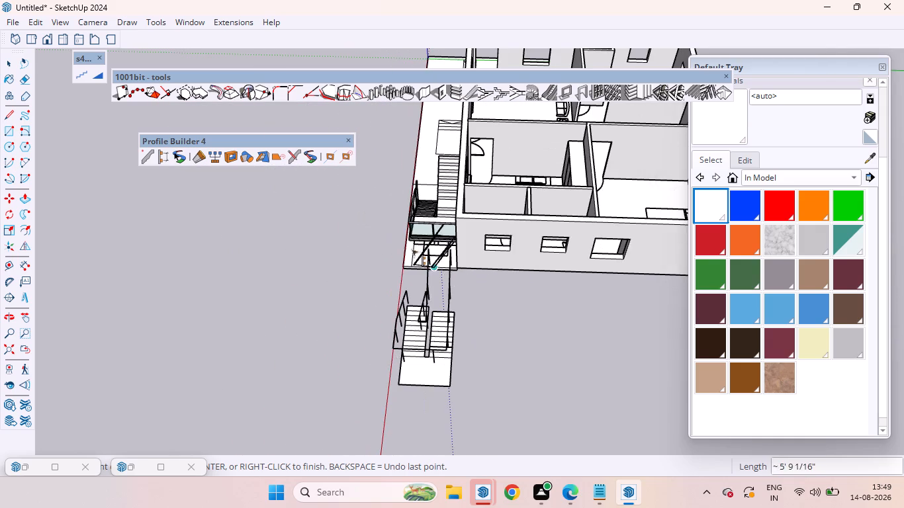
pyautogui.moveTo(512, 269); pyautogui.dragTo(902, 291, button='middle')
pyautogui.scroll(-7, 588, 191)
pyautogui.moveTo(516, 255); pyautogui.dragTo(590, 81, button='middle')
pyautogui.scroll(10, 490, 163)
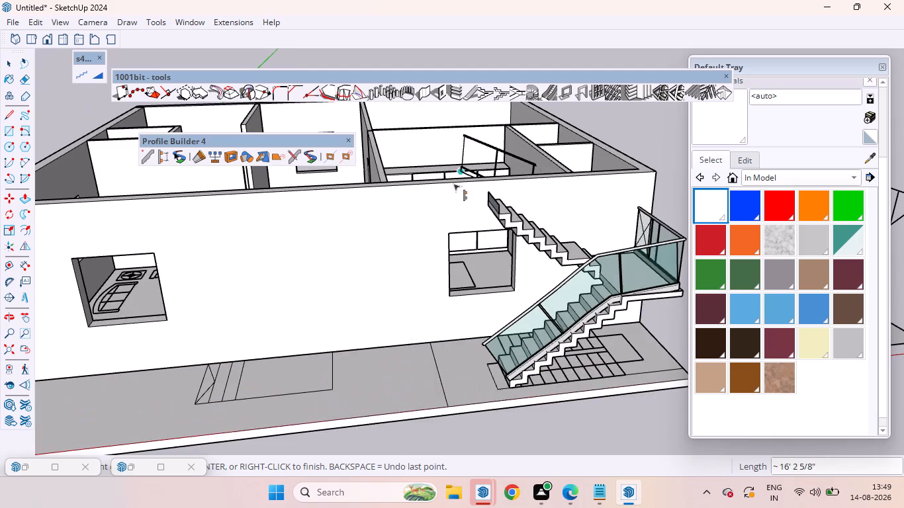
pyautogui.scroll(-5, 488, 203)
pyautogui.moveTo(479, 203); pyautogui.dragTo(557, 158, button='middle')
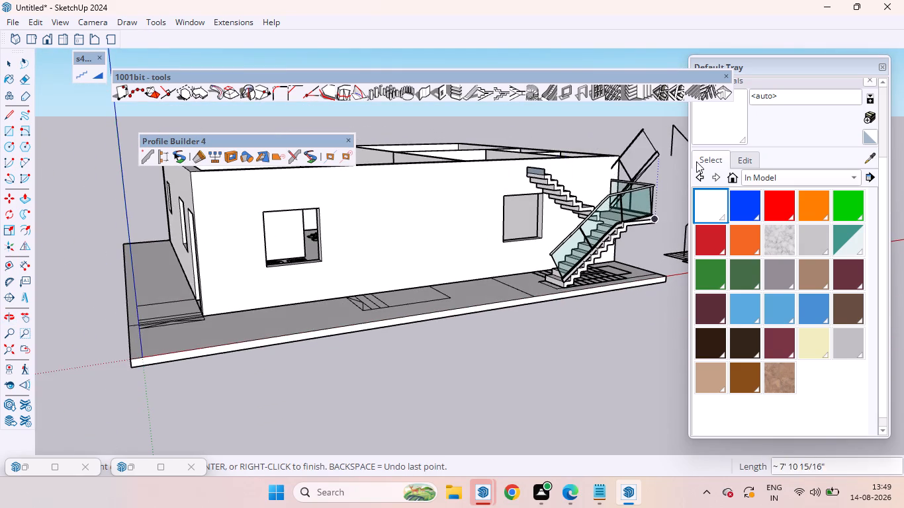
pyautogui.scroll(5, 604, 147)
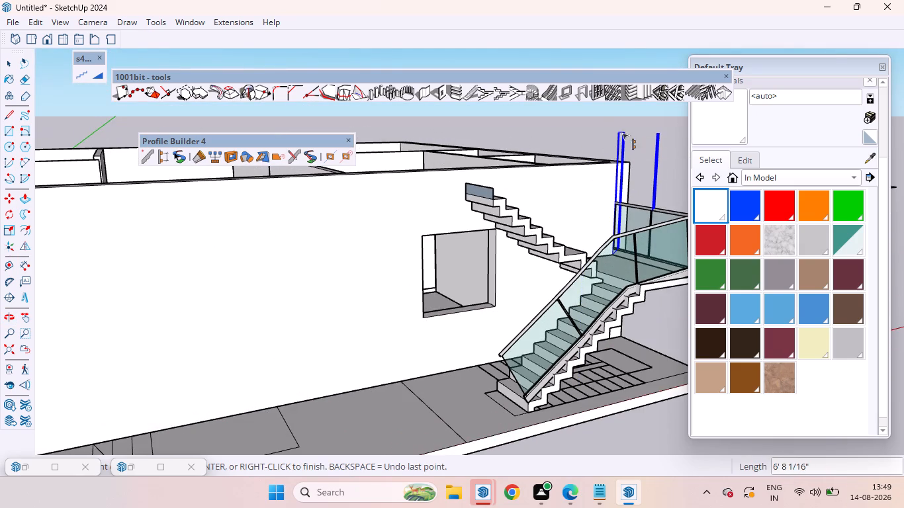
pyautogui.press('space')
# Examine the new glass railing against the lower flight, landing and upper flight from several angles.
pyautogui.scroll(-6, 608, 175)
pyautogui.moveTo(623, 185); pyautogui.dragTo(375, 248, button='middle')
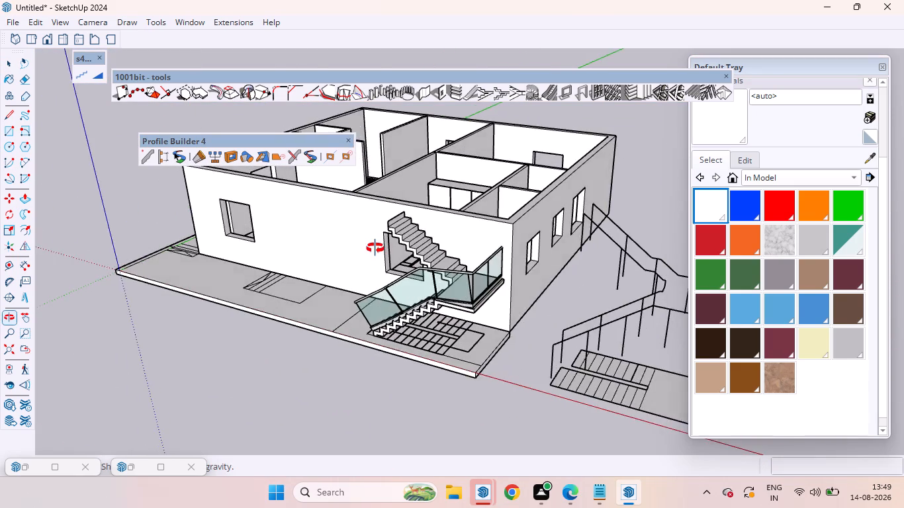
pyautogui.moveTo(375, 248); pyautogui.dragTo(388, 261, button='middle')
pyautogui.scroll(5, 480, 229)
pyautogui.scroll(5, 343, 233)
pyautogui.moveTo(325, 237); pyautogui.dragTo(374, 225, button='middle')
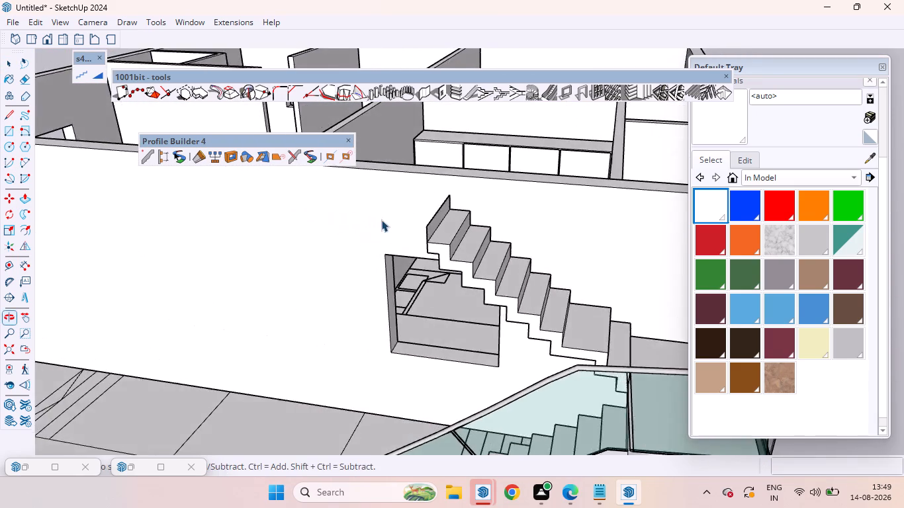
pyautogui.scroll(-12, 381, 220)
pyautogui.moveTo(399, 242); pyautogui.dragTo(508, 226, button='middle')
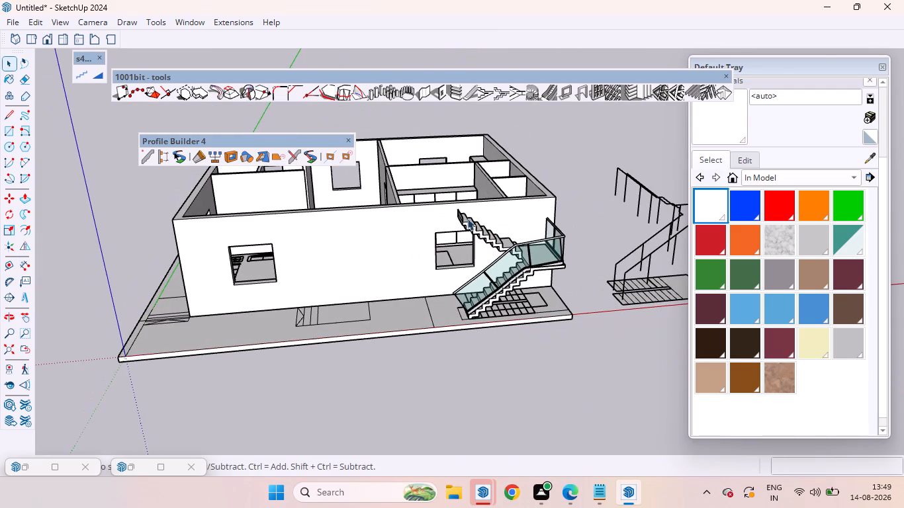
pyautogui.scroll(5, 506, 260)
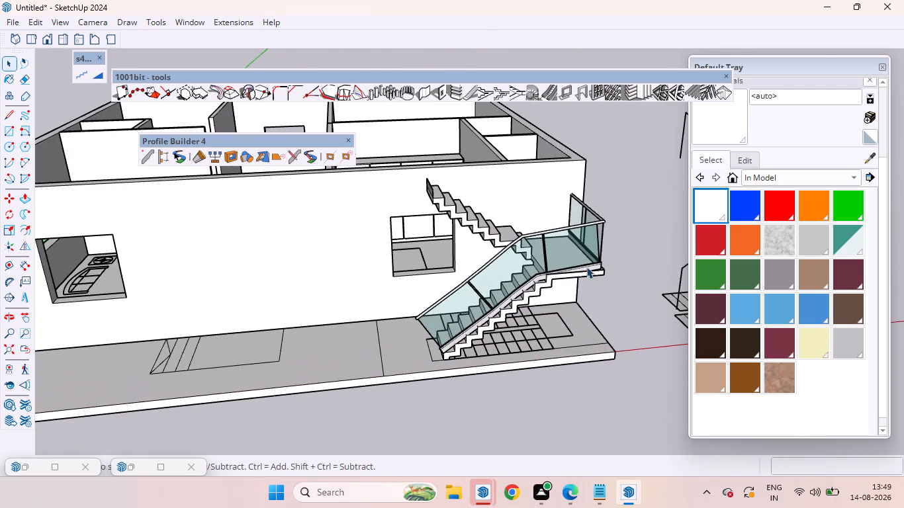
pyautogui.scroll(4, 593, 261)
pyautogui.scroll(-5, 604, 265)
pyautogui.moveTo(535, 280); pyautogui.dragTo(542, 235, button='middle')
pyautogui.scroll(1, 535, 280)
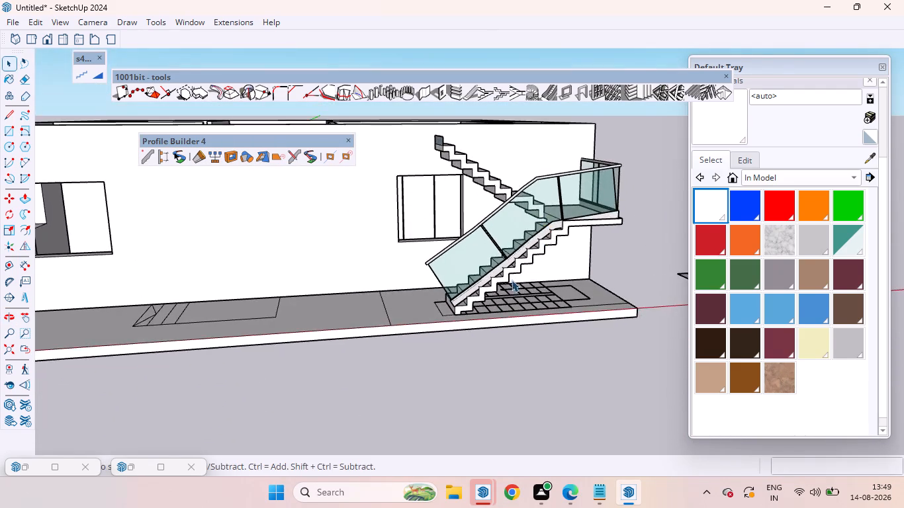
pyautogui.scroll(5, 512, 280)
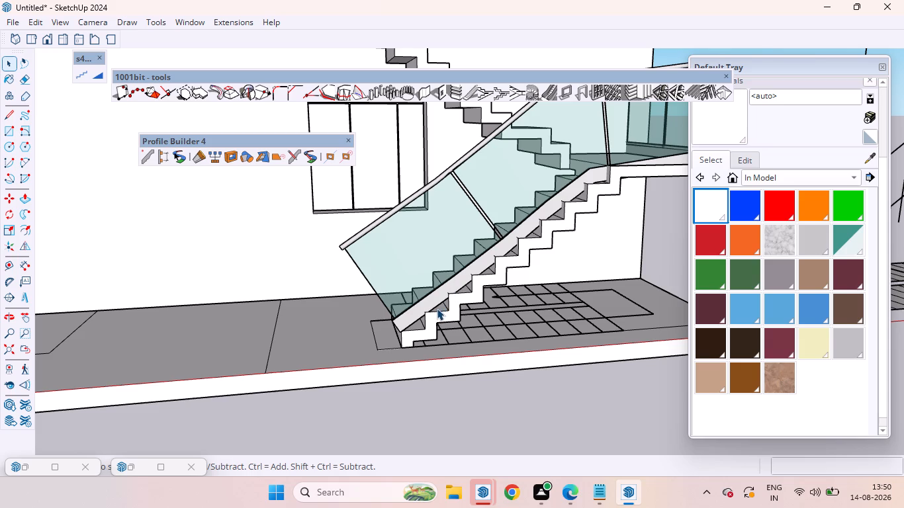
pyautogui.scroll(-4, 437, 308)
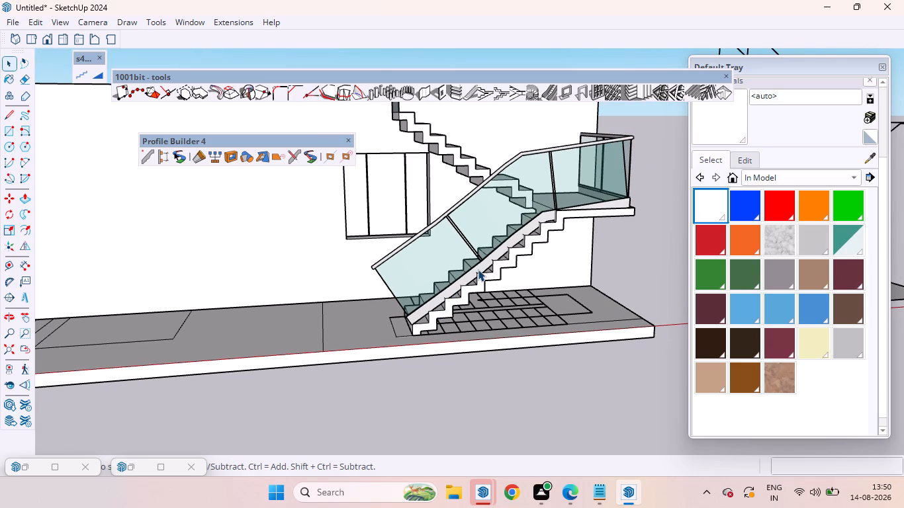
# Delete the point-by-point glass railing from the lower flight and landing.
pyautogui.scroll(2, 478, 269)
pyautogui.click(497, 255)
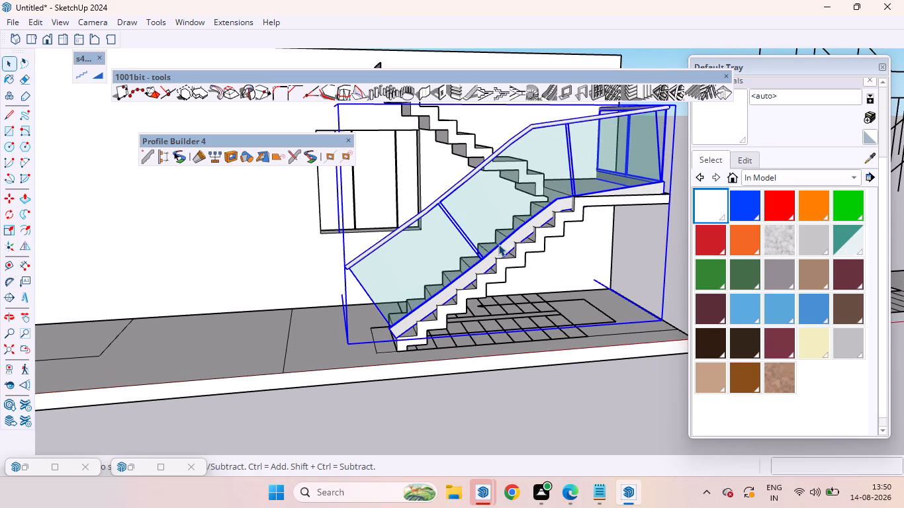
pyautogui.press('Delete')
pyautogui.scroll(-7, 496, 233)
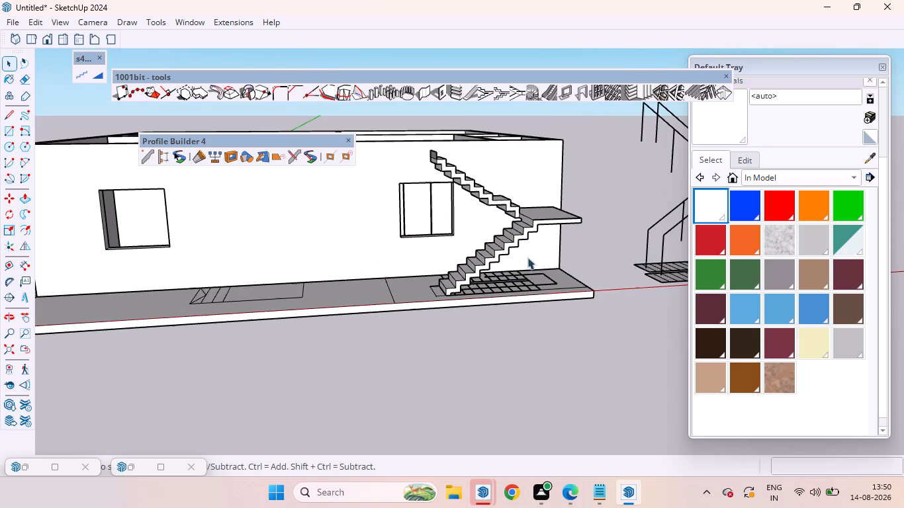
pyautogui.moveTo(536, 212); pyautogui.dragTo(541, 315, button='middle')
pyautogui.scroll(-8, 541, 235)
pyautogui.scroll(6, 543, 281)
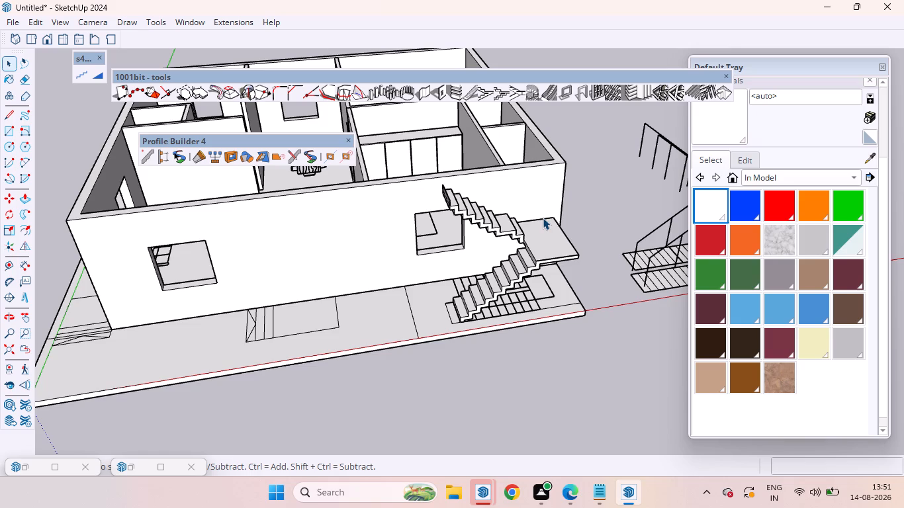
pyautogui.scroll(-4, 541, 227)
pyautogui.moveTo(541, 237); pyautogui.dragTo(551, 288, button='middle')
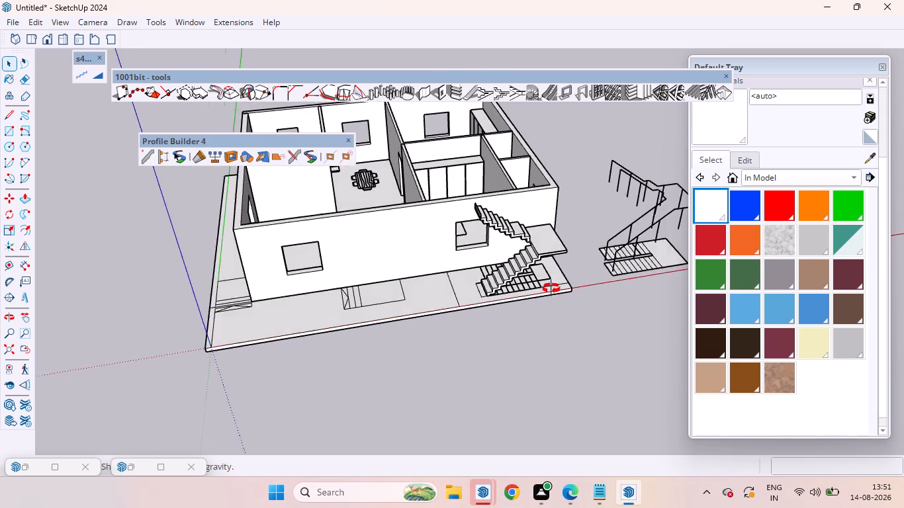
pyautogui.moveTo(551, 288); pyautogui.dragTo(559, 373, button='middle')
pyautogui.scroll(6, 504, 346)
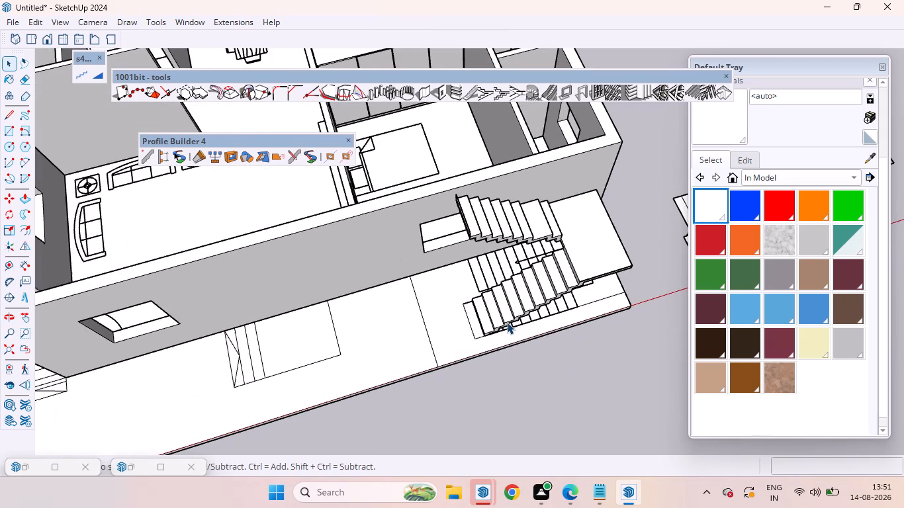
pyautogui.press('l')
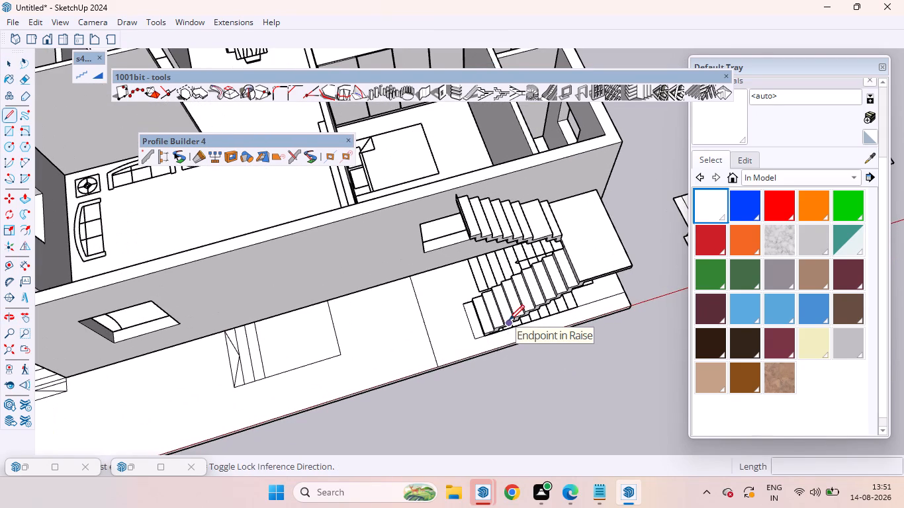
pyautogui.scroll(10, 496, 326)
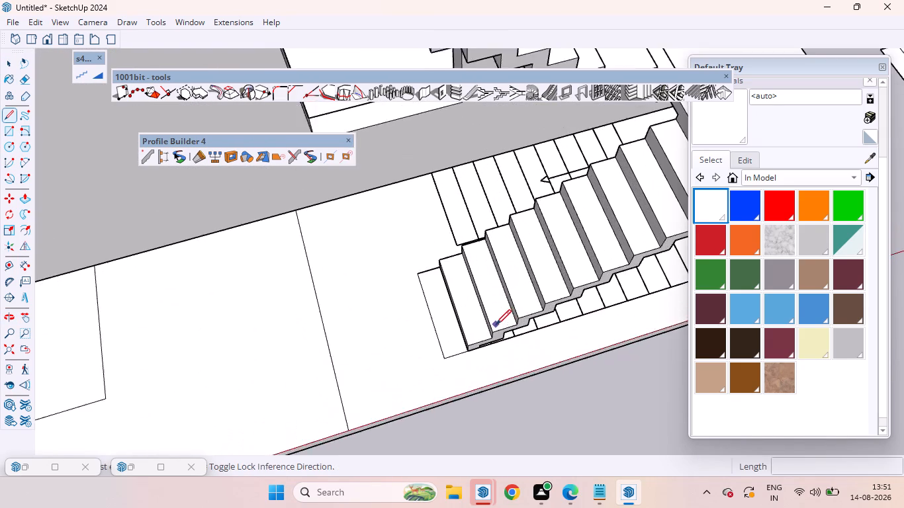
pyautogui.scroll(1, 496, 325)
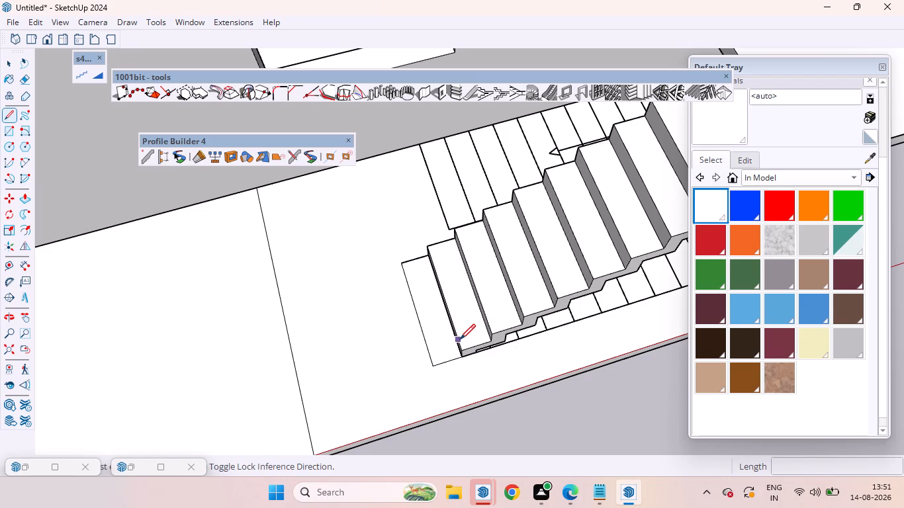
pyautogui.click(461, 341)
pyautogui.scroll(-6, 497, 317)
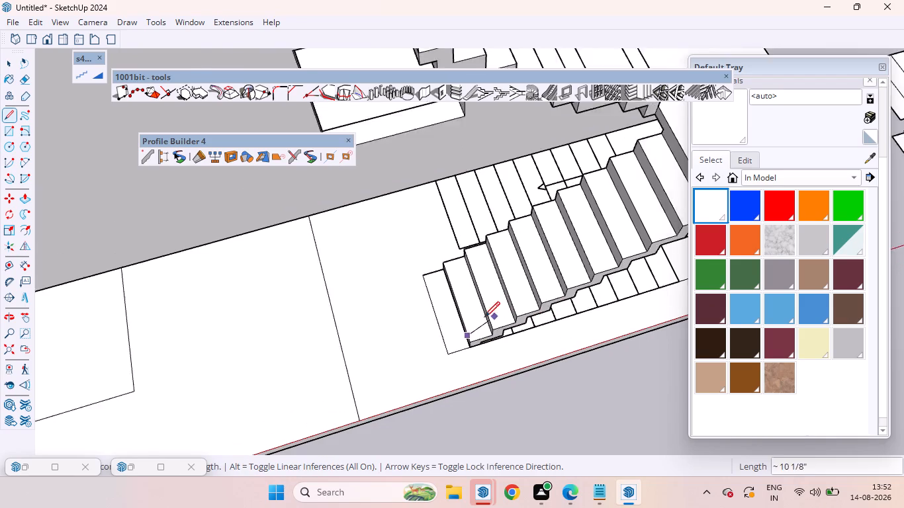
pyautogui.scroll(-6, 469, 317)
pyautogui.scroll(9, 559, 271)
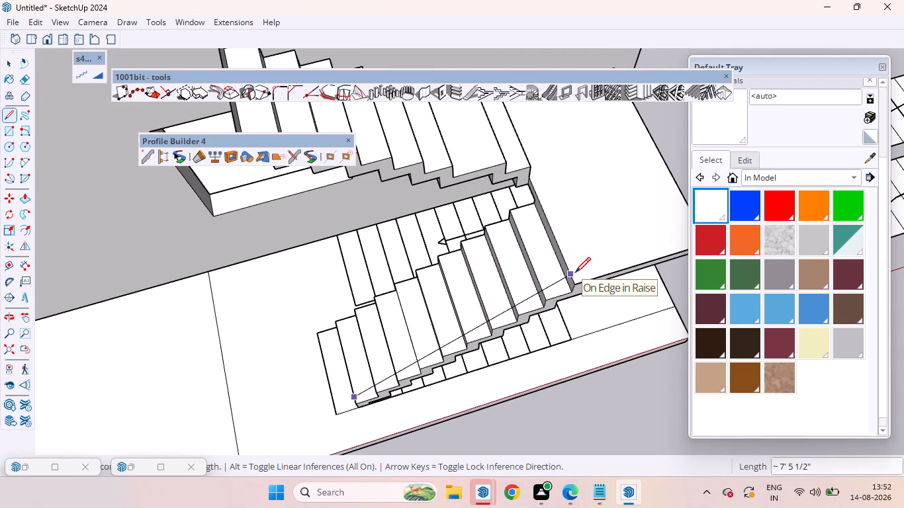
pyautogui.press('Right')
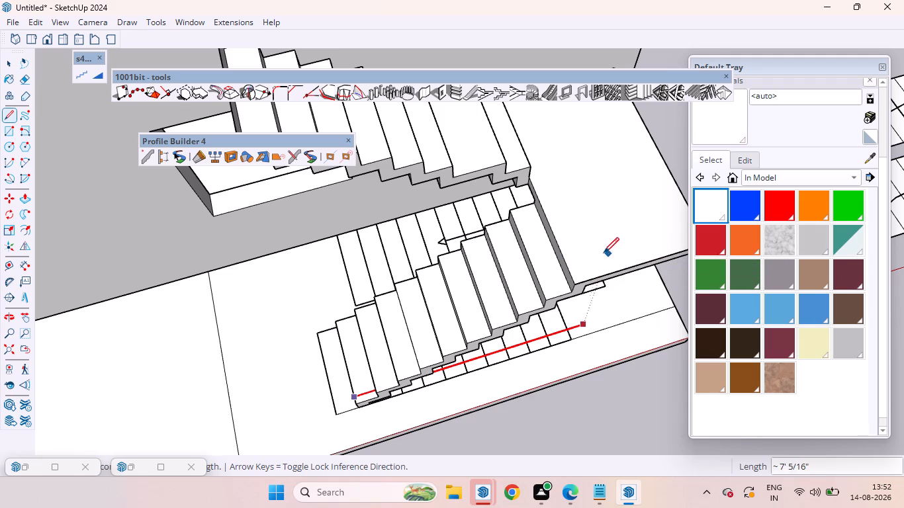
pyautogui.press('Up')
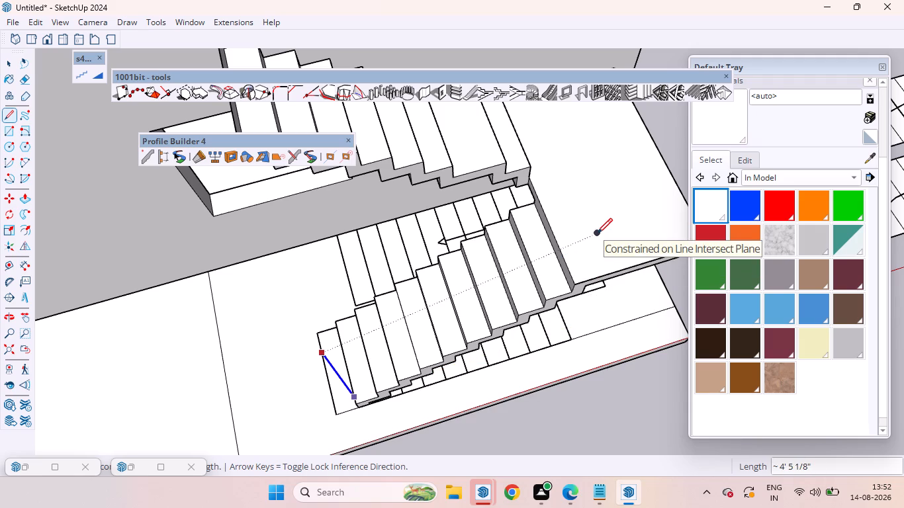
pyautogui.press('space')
# Draw a sloping path line about 7' 5 1/2" along the lower flight's outer side, from the first tread to the landing edge.
pyautogui.press('l')
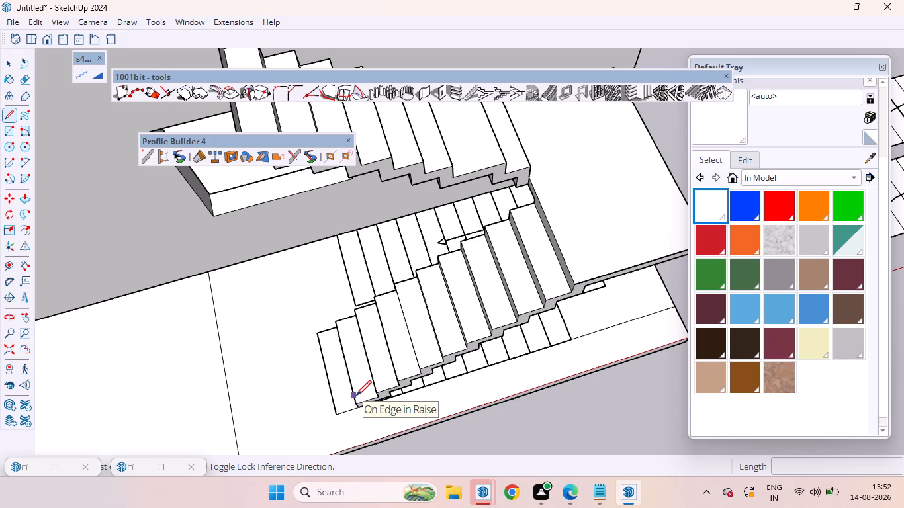
pyautogui.scroll(7, 355, 397)
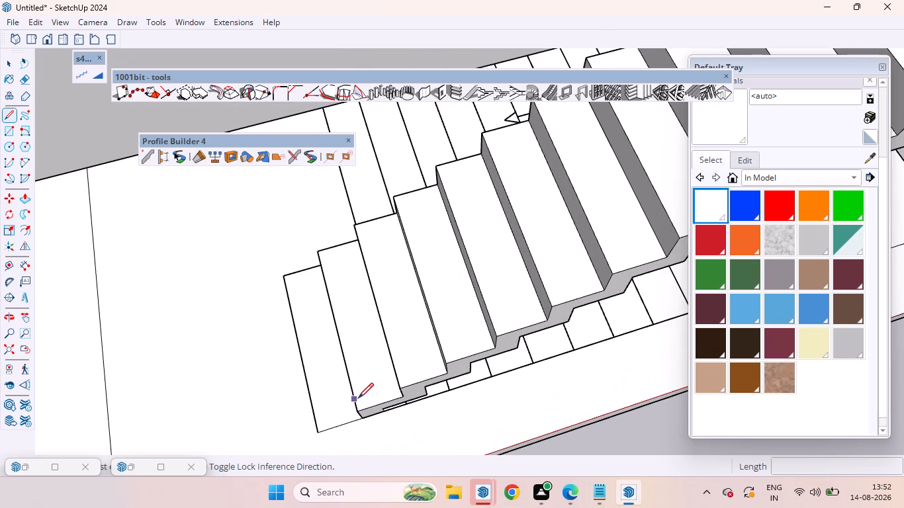
pyautogui.click(357, 400)
pyautogui.scroll(-2, 394, 370)
pyautogui.scroll(1, 394, 370)
pyautogui.scroll(-9, 394, 370)
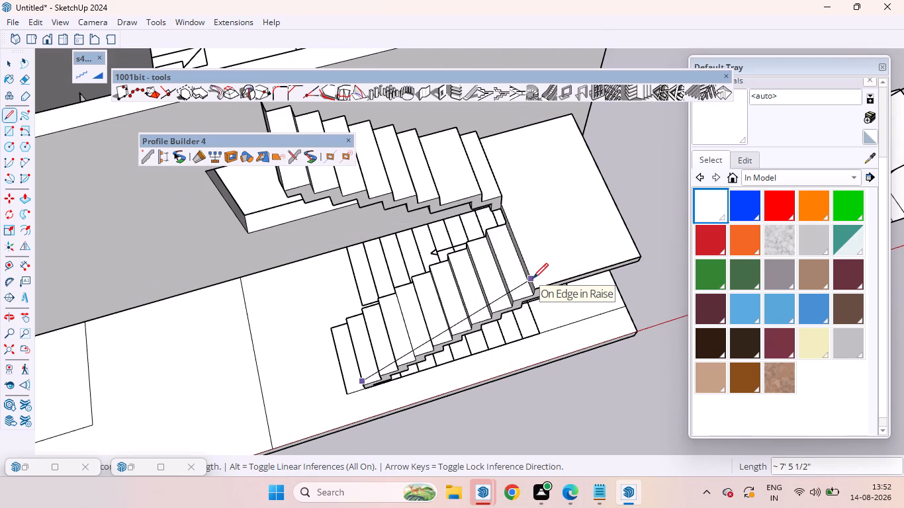
pyautogui.scroll(-1, 537, 284)
pyautogui.moveTo(545, 284); pyautogui.dragTo(598, 253, button='middle')
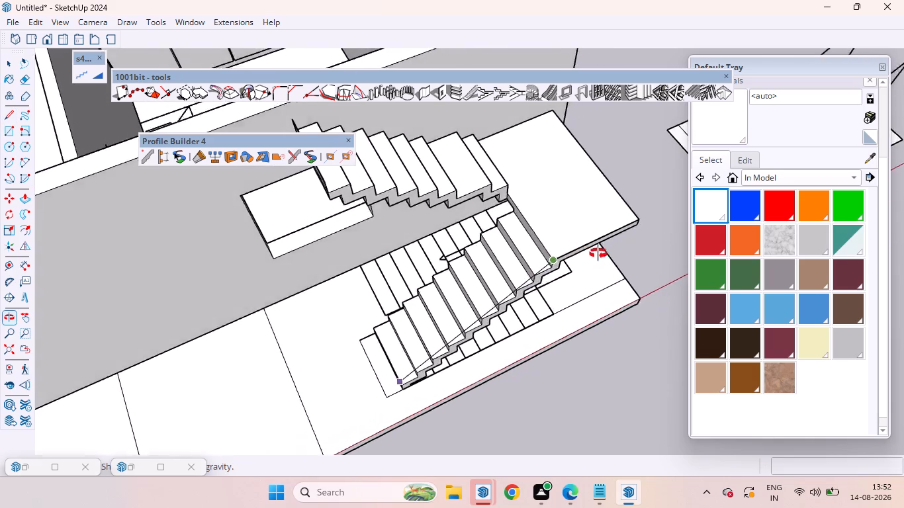
pyautogui.moveTo(598, 253); pyautogui.dragTo(637, 173, button='middle')
pyautogui.scroll(2, 563, 175)
pyautogui.moveTo(553, 179); pyautogui.dragTo(702, 201, button='middle')
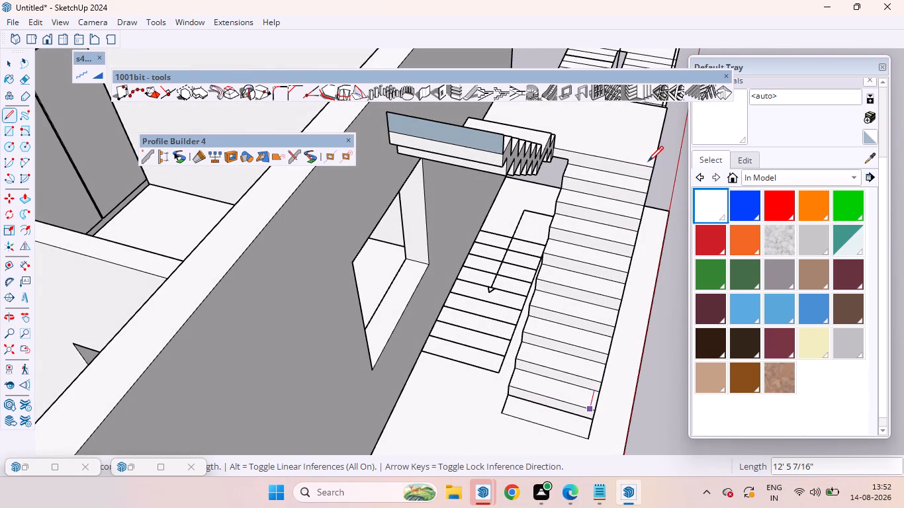
pyautogui.scroll(13, 648, 161)
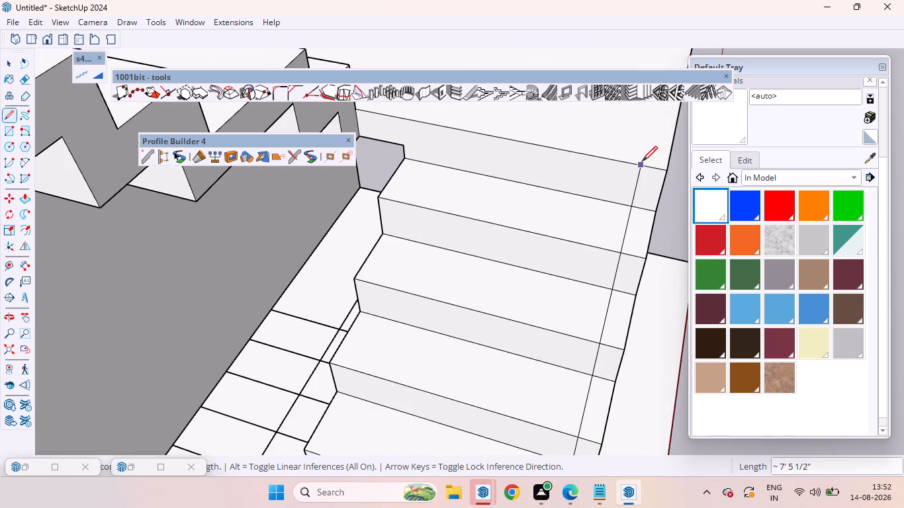
pyautogui.scroll(-15, 643, 161)
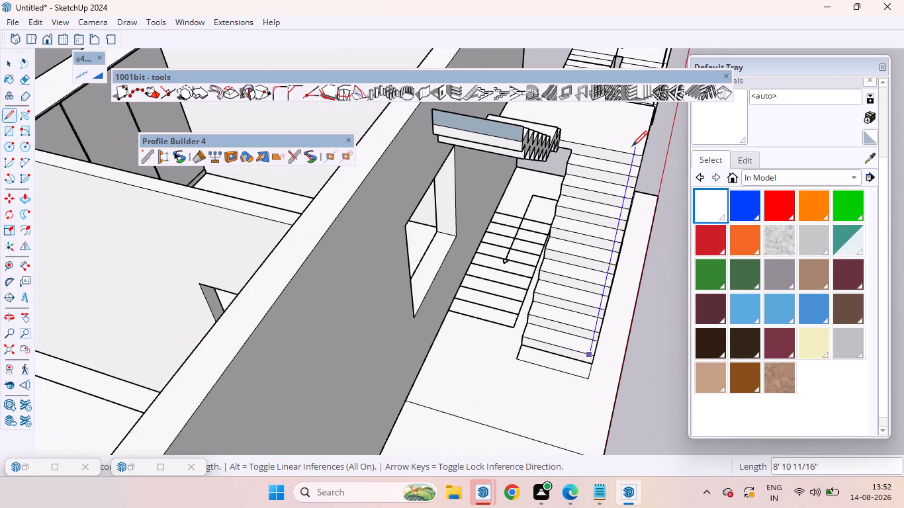
pyautogui.scroll(1, 639, 145)
pyautogui.scroll(-1, 639, 145)
pyautogui.scroll(3, 639, 145)
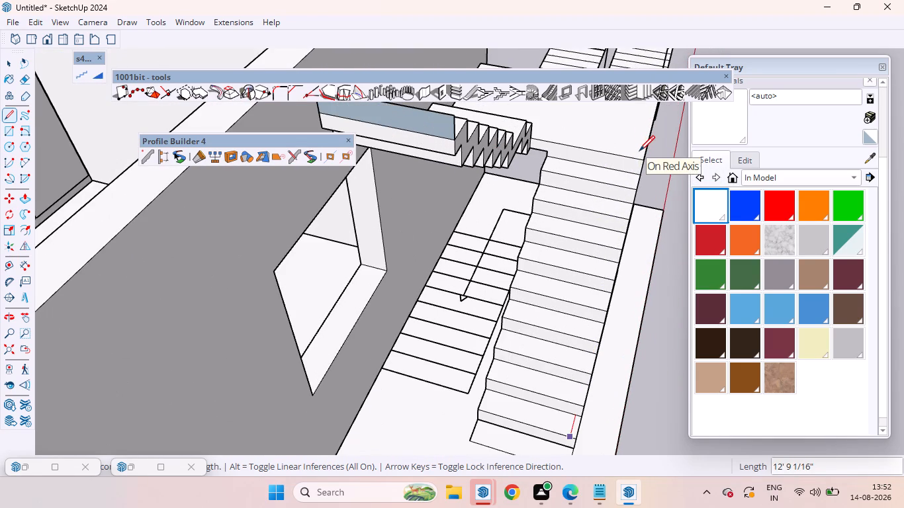
pyautogui.moveTo(638, 153); pyautogui.dragTo(338, 83, button='middle')
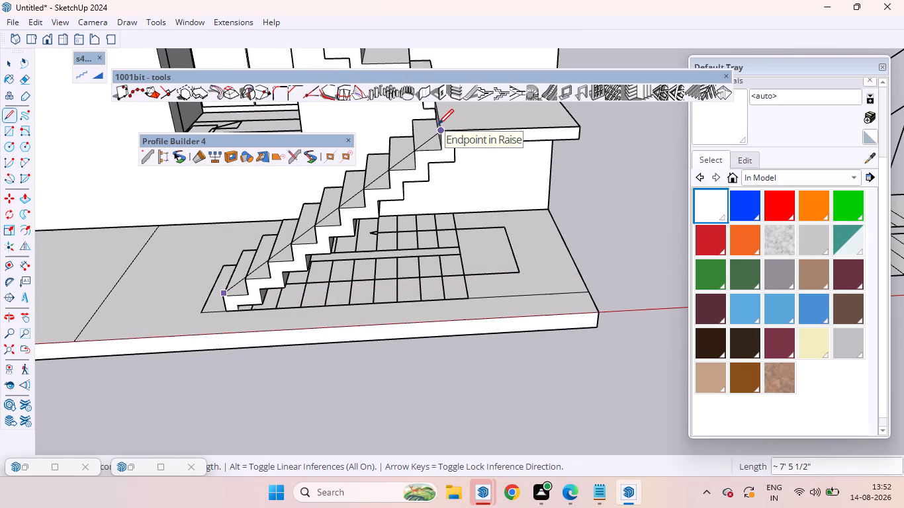
pyautogui.moveTo(439, 128); pyautogui.dragTo(471, 245, button='middle')
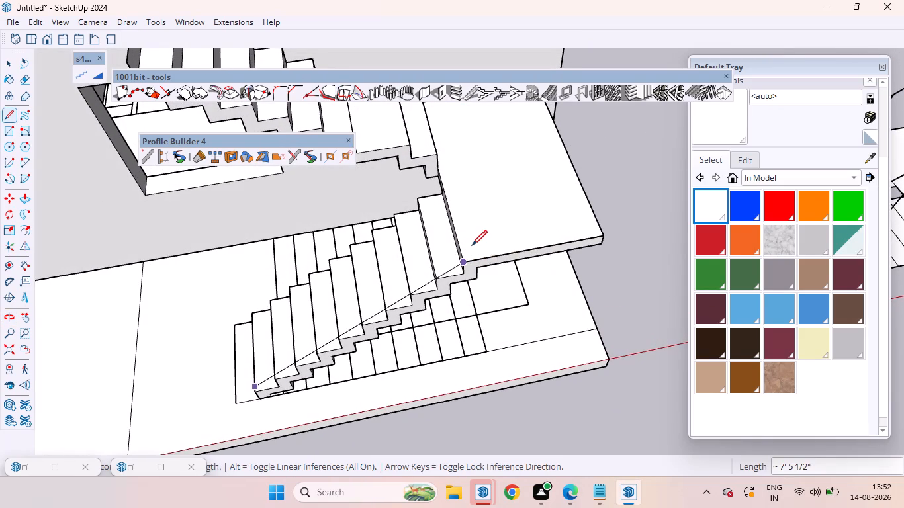
pyautogui.scroll(2, 459, 251)
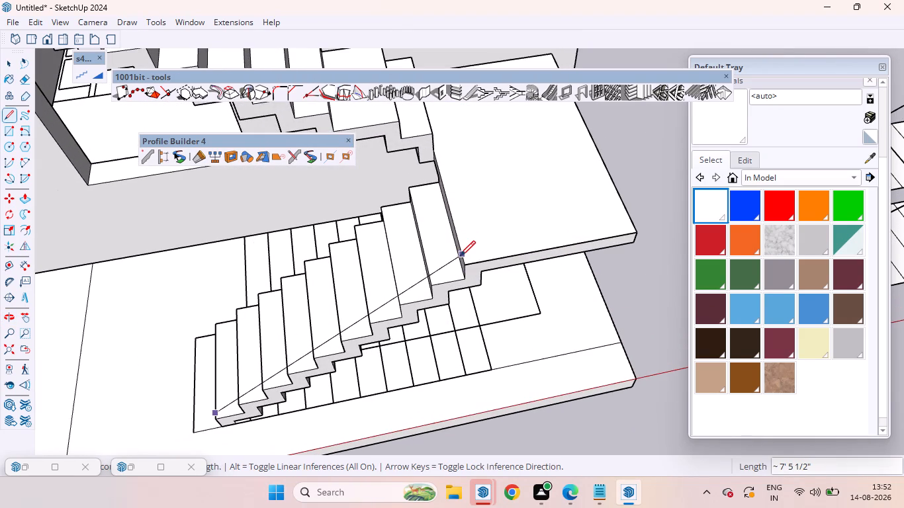
pyautogui.scroll(12, 464, 257)
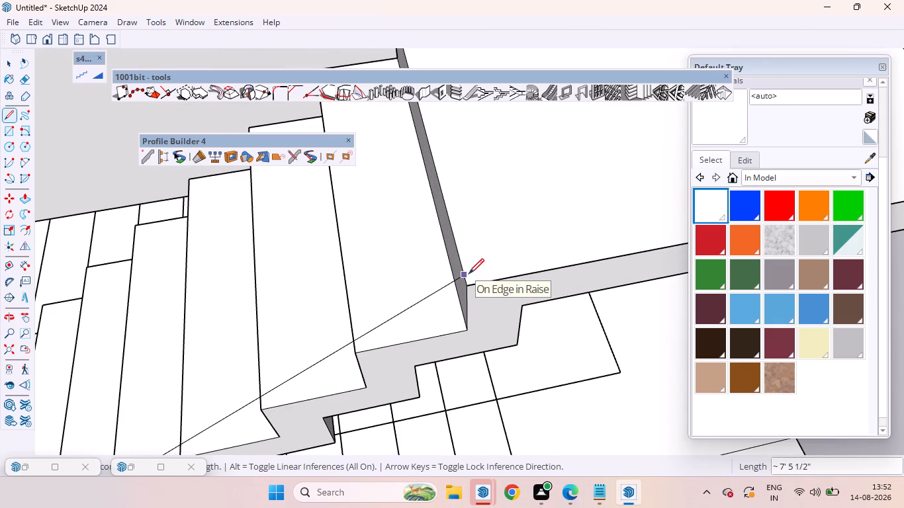
pyautogui.click(469, 274)
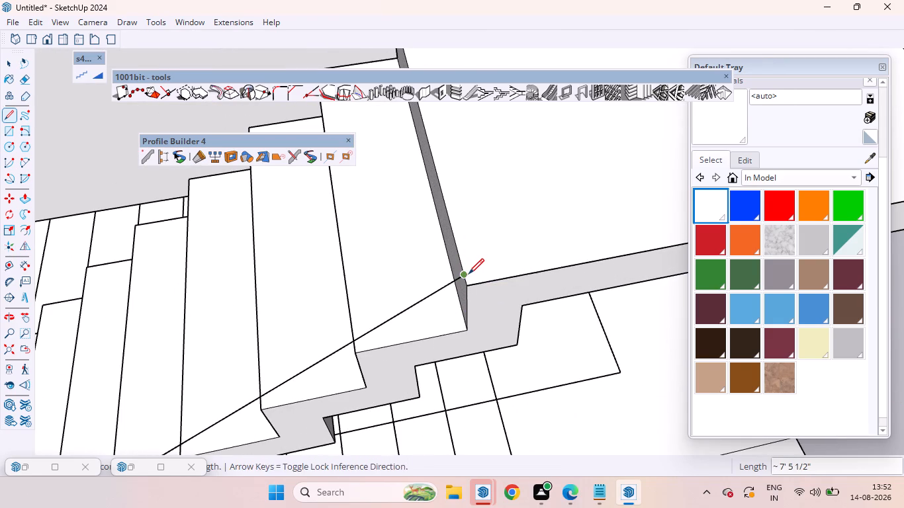
# Continue the path line about 3' 5" along the landing's long outer edge, slightly inset, to its outer corner.
pyautogui.scroll(-18, 486, 253)
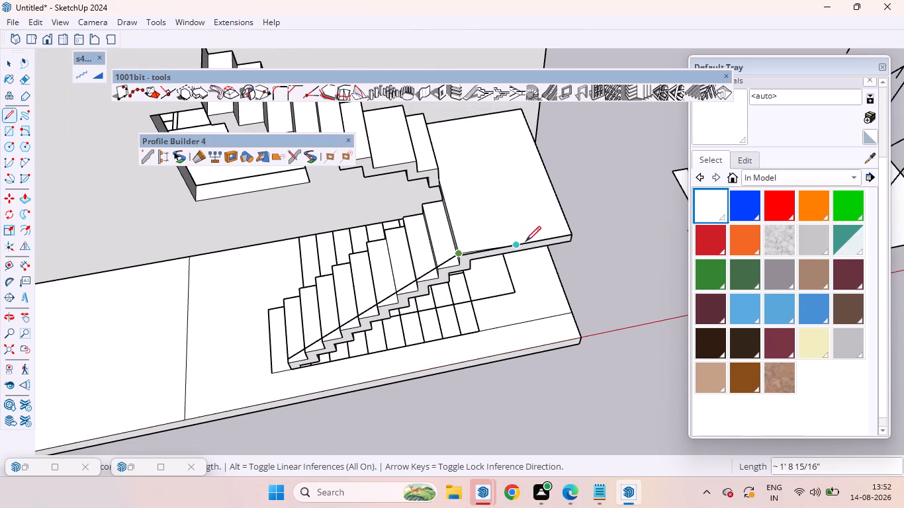
pyautogui.scroll(11, 558, 231)
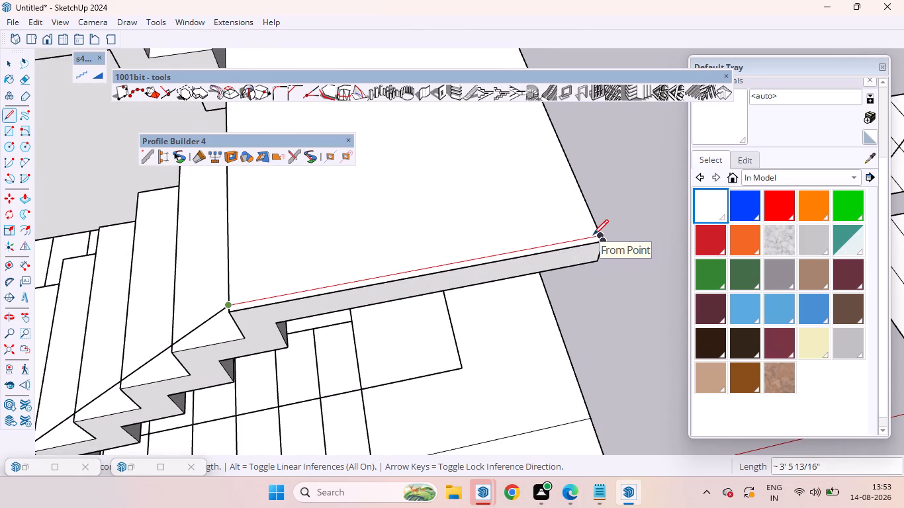
pyautogui.scroll(6, 594, 235)
pyautogui.click(590, 239)
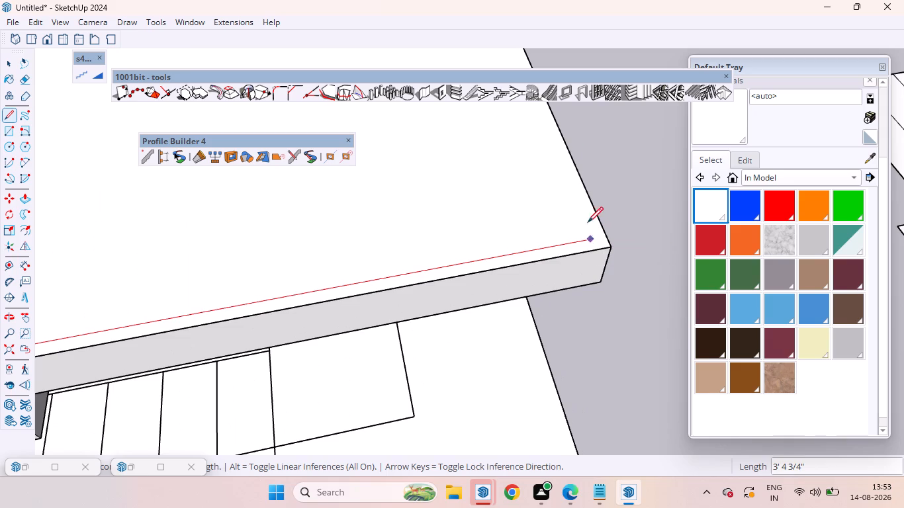
# Continue the path line about 5' 6" across the landing's end edge to the corner at the house wall.
pyautogui.scroll(-14, 555, 155)
pyautogui.scroll(-14, 552, 237)
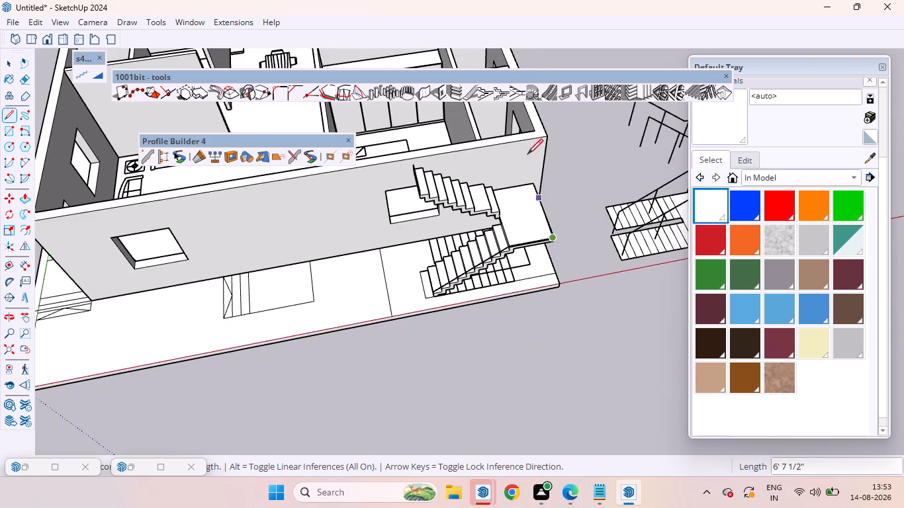
pyautogui.scroll(9, 527, 136)
pyautogui.scroll(-2, 527, 214)
pyautogui.scroll(11, 527, 215)
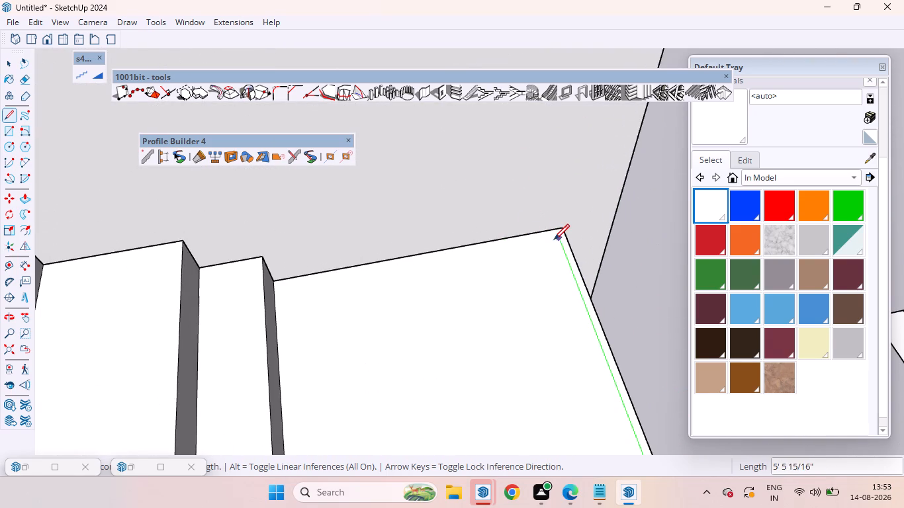
pyautogui.click(554, 239)
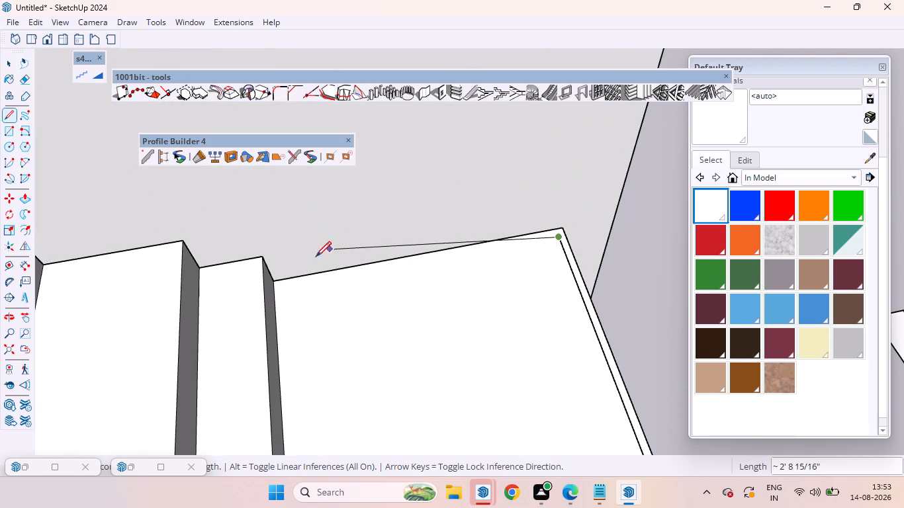
# Continue the path line about 3' 1" along the landing's house-wall edge to near the foot of the upper flight and end it.
pyautogui.scroll(-6, 293, 274)
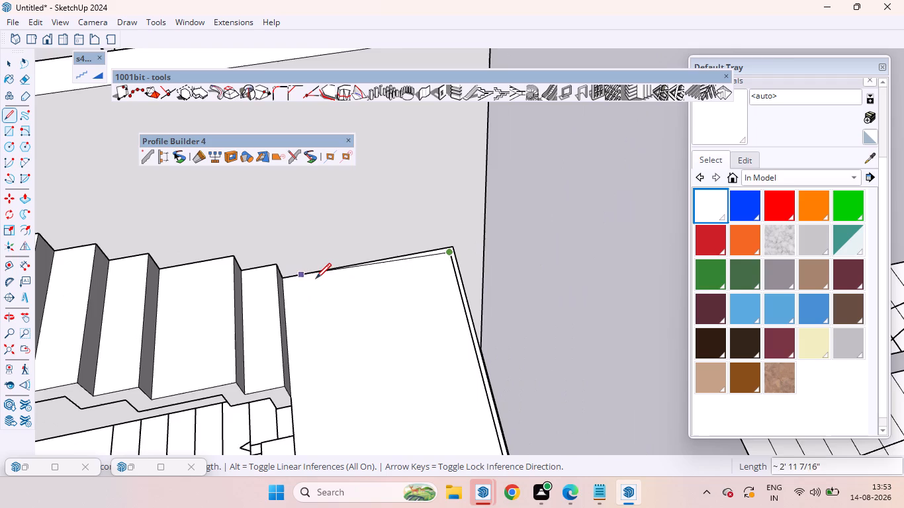
pyautogui.scroll(-6, 316, 280)
pyautogui.scroll(6, 307, 296)
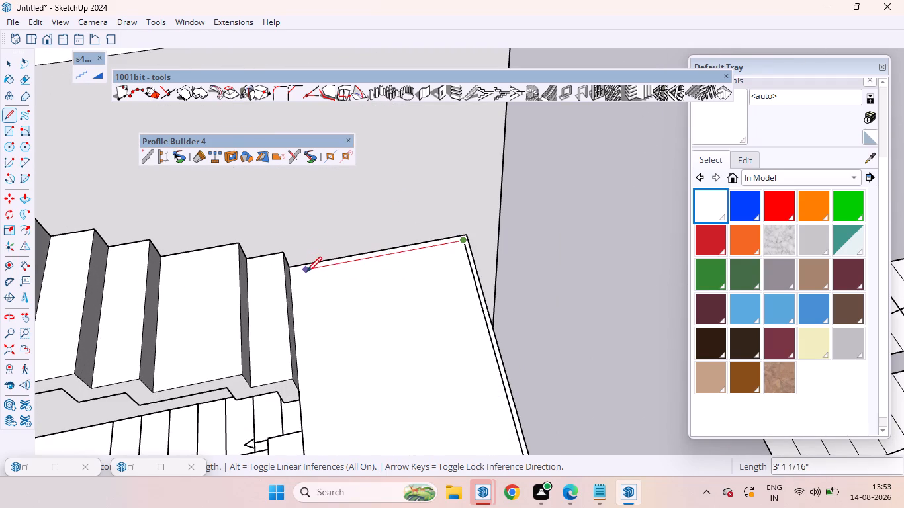
pyautogui.click(304, 272)
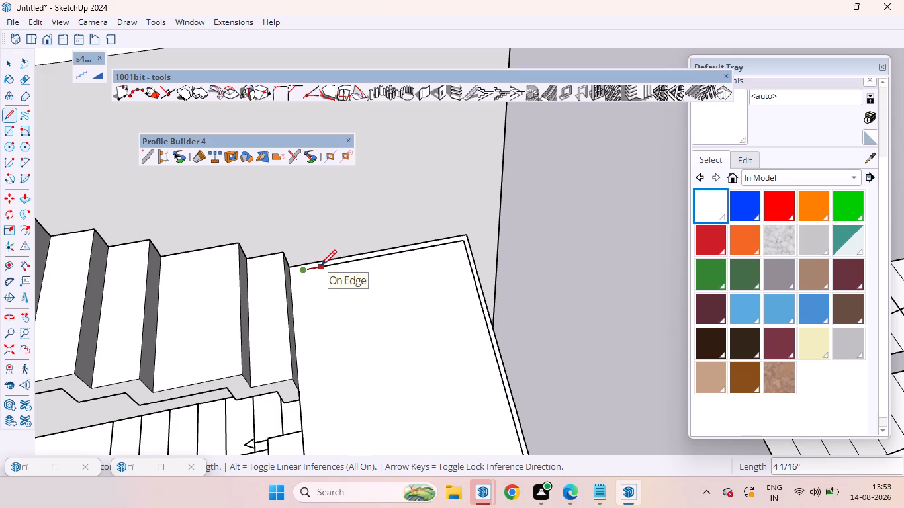
pyautogui.click(321, 265)
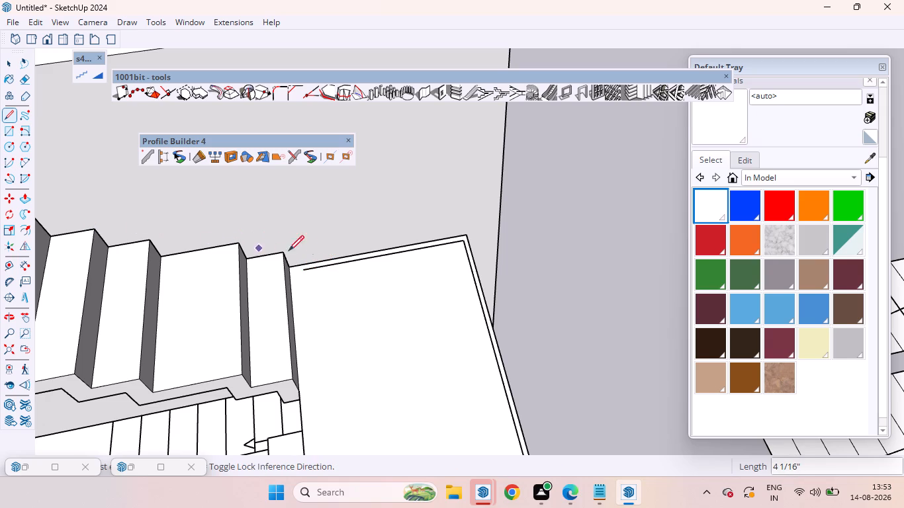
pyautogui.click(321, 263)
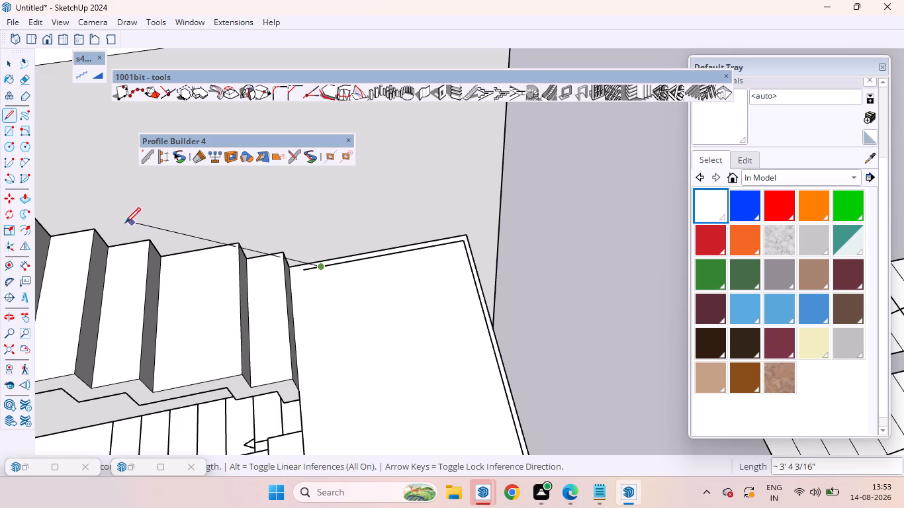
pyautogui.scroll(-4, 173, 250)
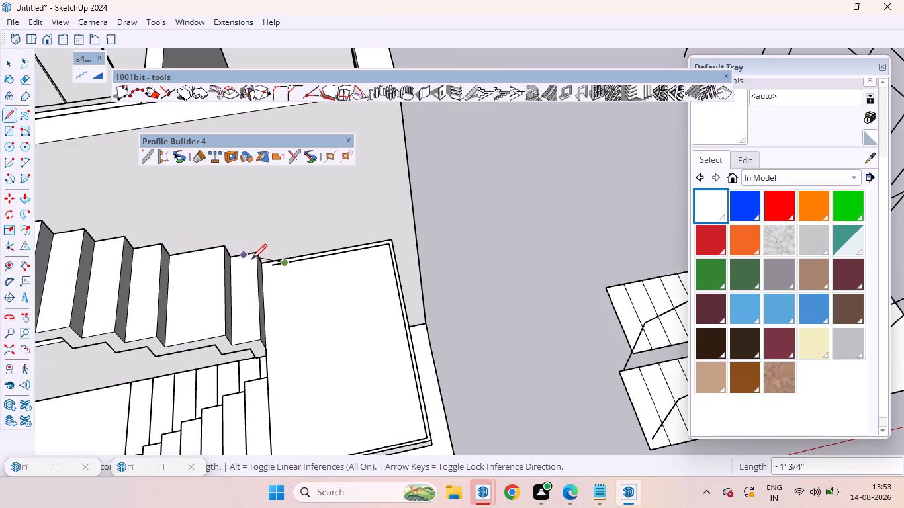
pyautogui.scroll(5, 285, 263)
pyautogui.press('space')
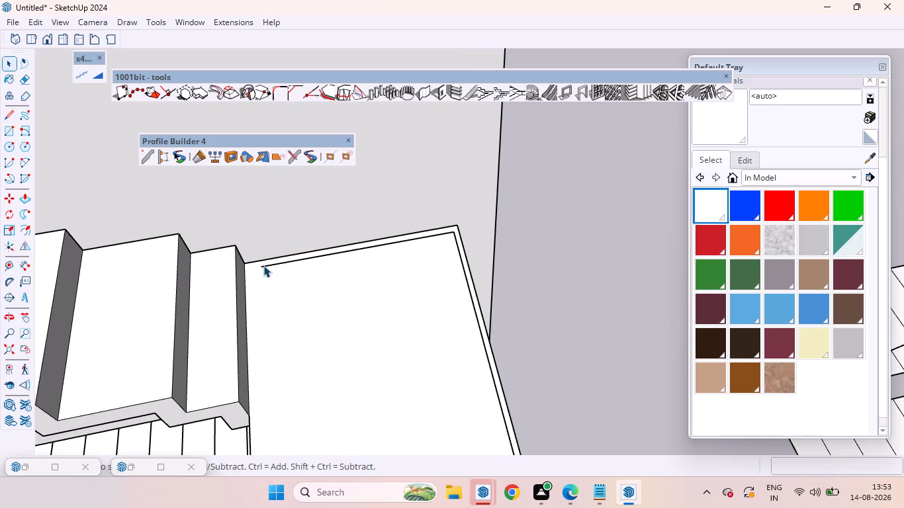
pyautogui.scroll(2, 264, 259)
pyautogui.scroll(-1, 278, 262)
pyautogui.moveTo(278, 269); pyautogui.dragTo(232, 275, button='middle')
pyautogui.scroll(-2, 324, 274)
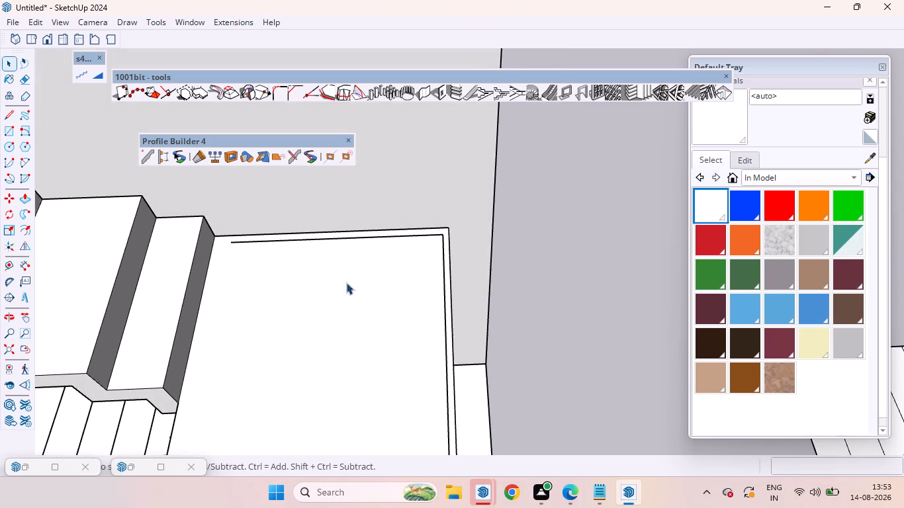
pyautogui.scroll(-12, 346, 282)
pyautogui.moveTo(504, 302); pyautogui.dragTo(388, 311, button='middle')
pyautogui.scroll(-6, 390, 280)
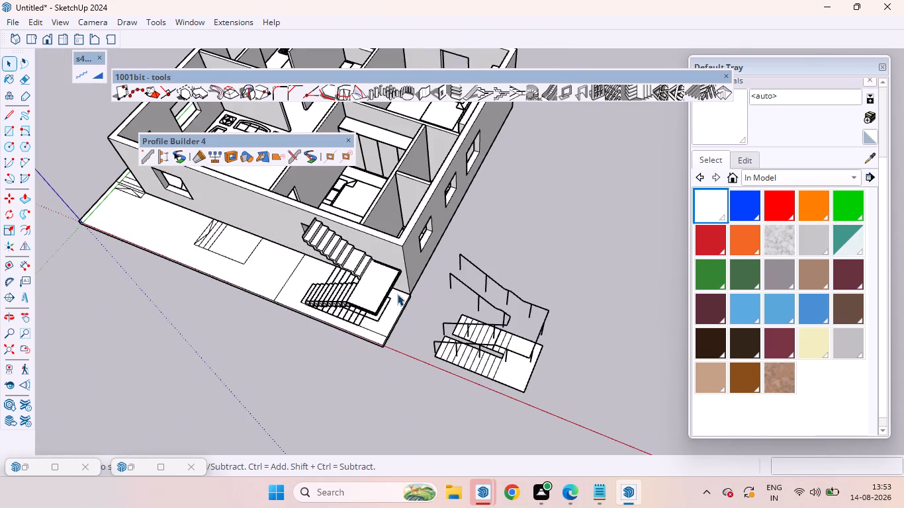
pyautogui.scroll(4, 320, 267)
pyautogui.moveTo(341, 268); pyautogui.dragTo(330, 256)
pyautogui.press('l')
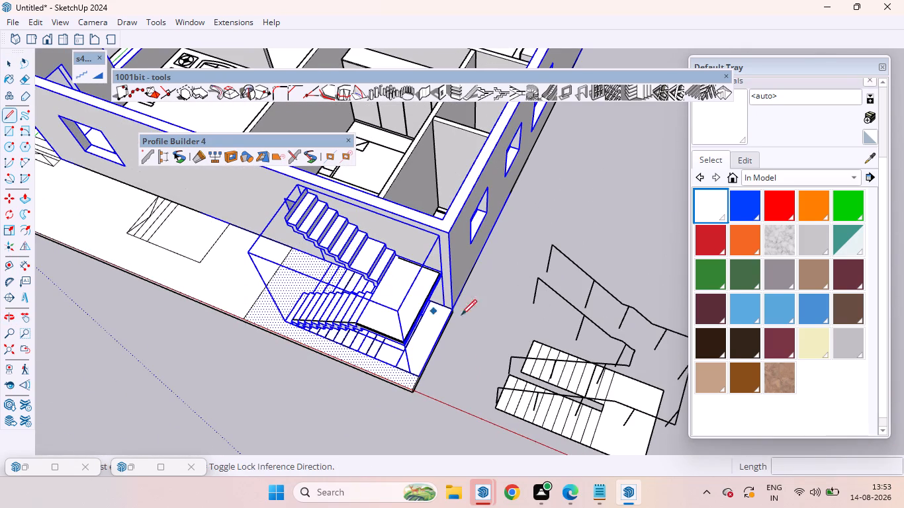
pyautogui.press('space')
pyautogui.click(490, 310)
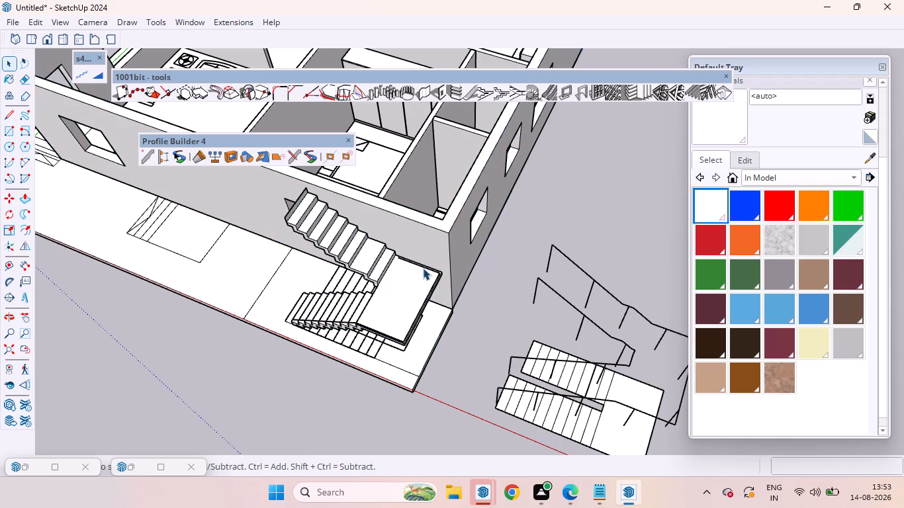
# Draw a path line about 6 7/8" from the landing path's house-wall end up to the upper flight's first step edge.
pyautogui.press('l')
pyautogui.scroll(4, 381, 251)
pyautogui.scroll(-6, 388, 249)
pyautogui.scroll(7, 375, 239)
pyautogui.scroll(11, 417, 276)
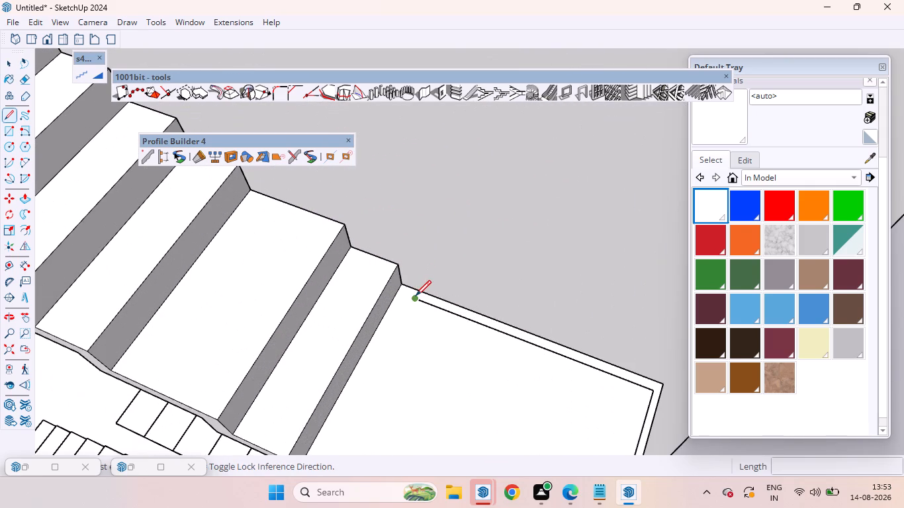
pyautogui.click(416, 296)
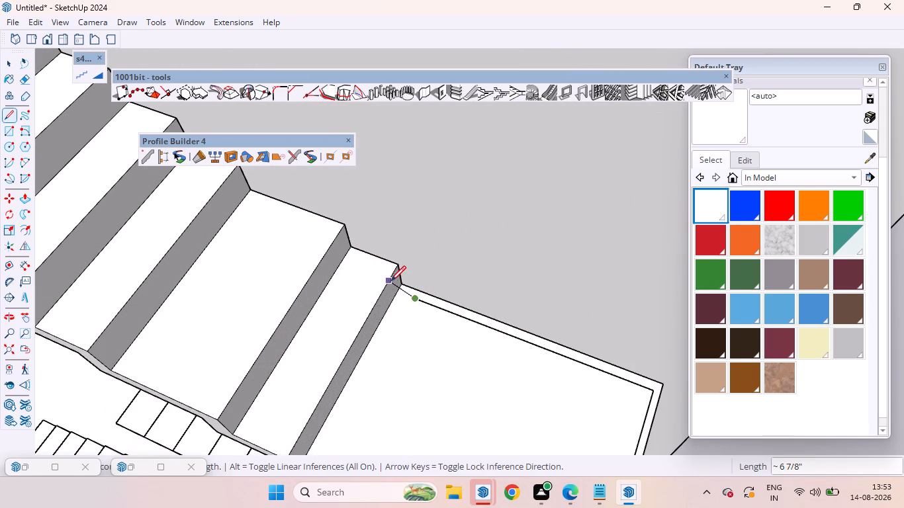
pyautogui.click(390, 276)
# Continue the sloping path line about 6' 4" along the upper flight's house-wall side to the top tread's front edge and end it.
pyautogui.scroll(-10, 266, 219)
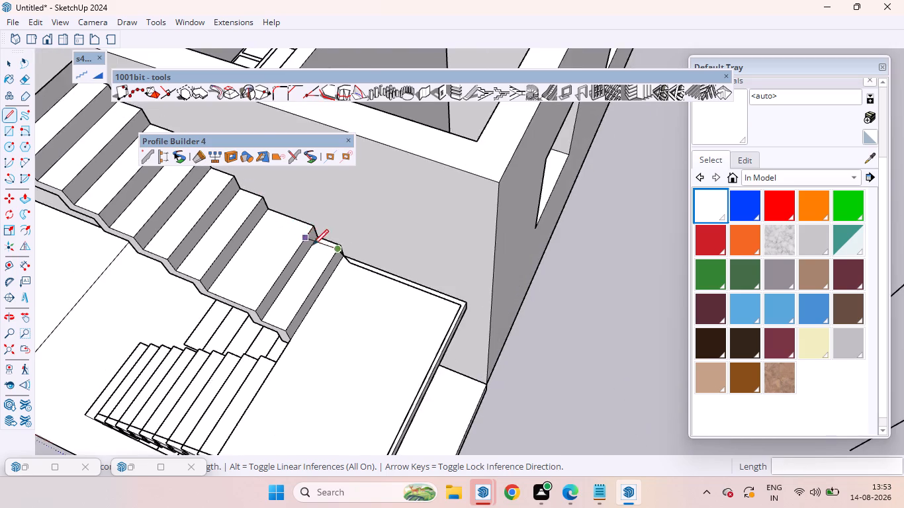
pyautogui.scroll(-13, 313, 245)
pyautogui.scroll(10, 249, 195)
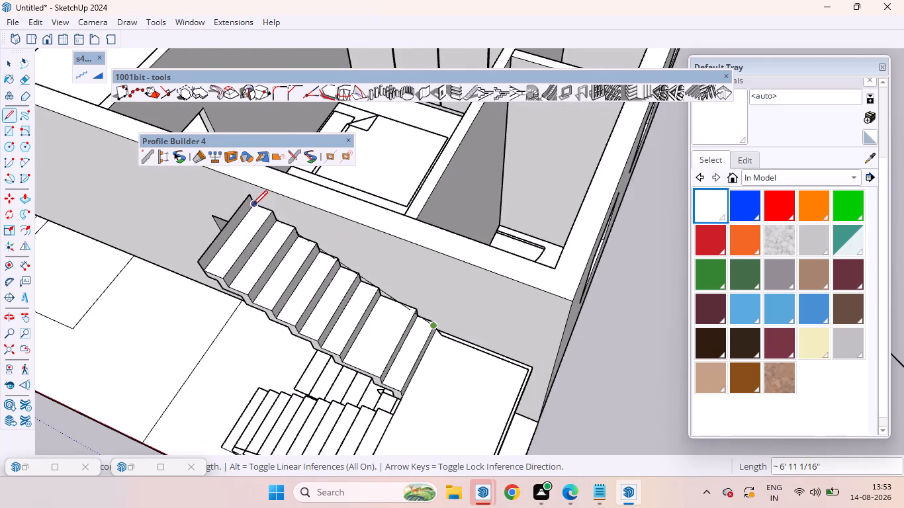
pyautogui.scroll(4, 252, 204)
pyautogui.scroll(-5, 255, 206)
pyautogui.scroll(4, 249, 224)
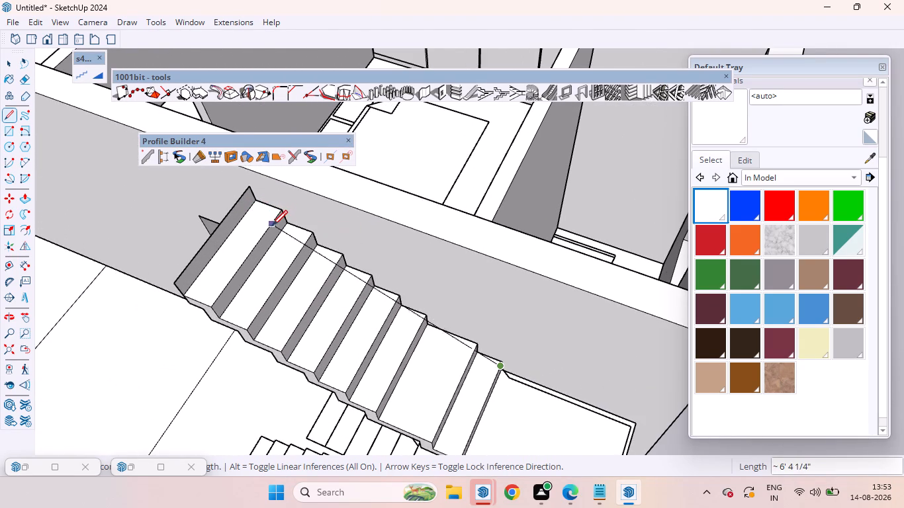
pyautogui.moveTo(273, 225); pyautogui.dragTo(151, 215, button='middle')
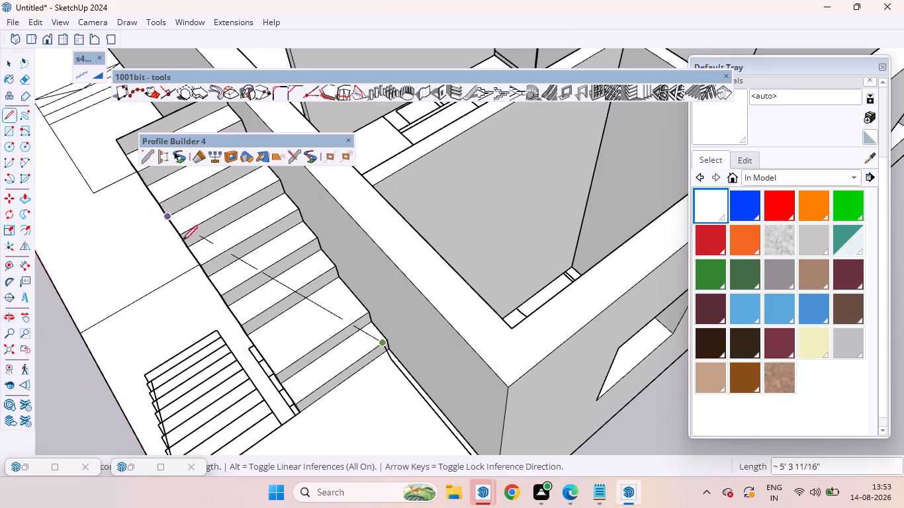
pyautogui.scroll(-10, 185, 249)
pyautogui.scroll(6, 222, 204)
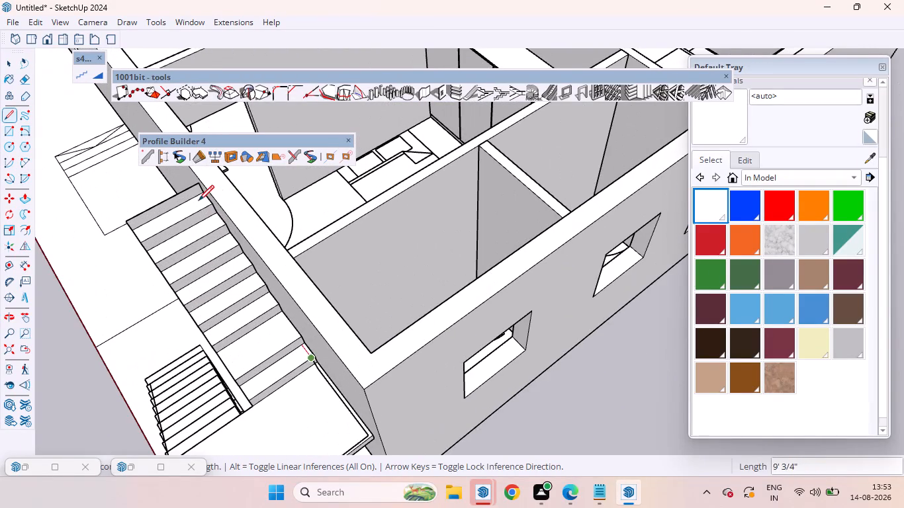
pyautogui.scroll(3, 192, 199)
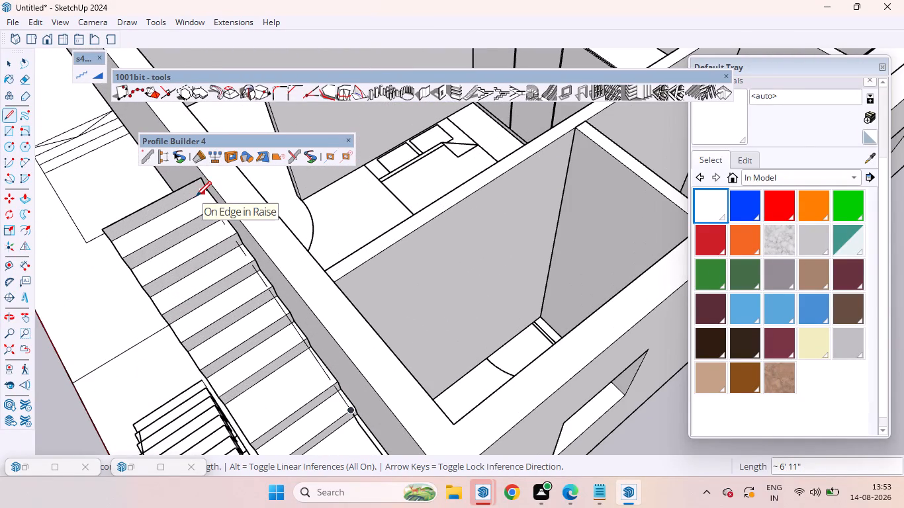
pyautogui.moveTo(197, 194); pyautogui.dragTo(356, 164, button='middle')
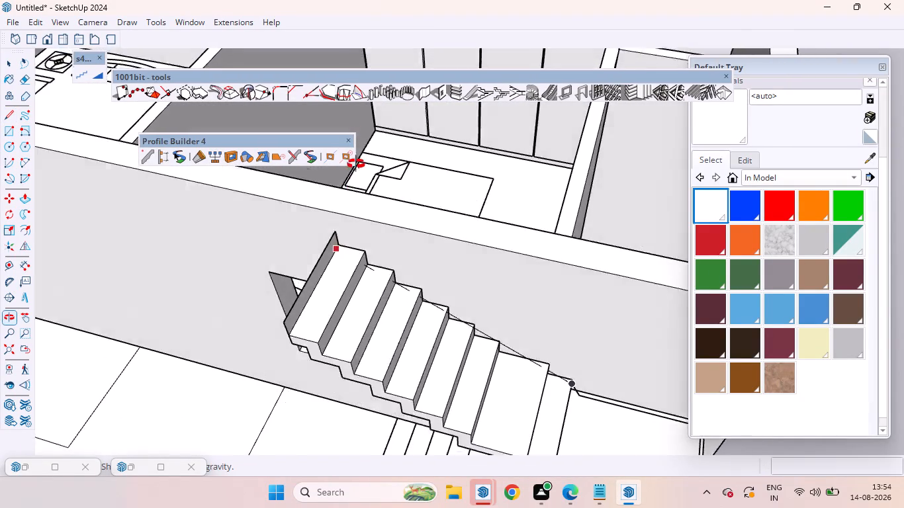
pyautogui.moveTo(356, 164); pyautogui.dragTo(386, 144, button='middle')
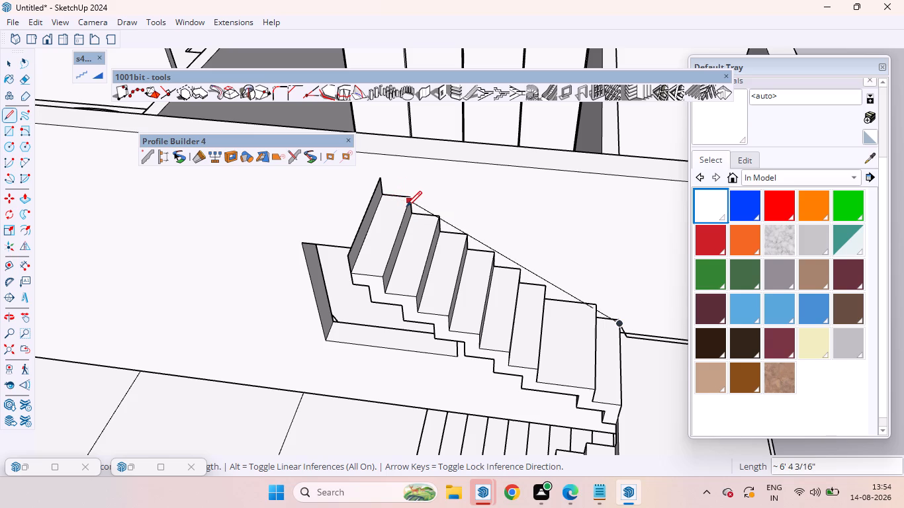
pyautogui.moveTo(406, 212); pyautogui.dragTo(406, 216, button='middle')
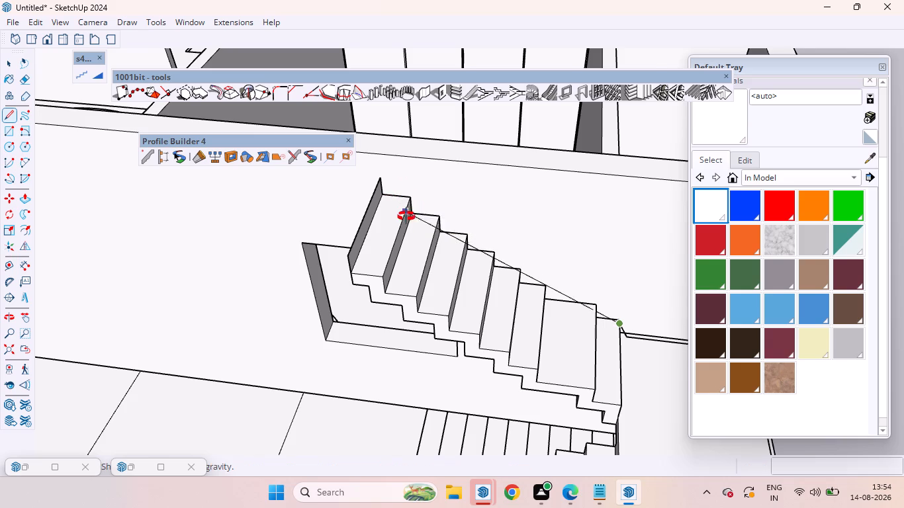
pyautogui.moveTo(406, 216); pyautogui.dragTo(392, 267, button='middle')
pyautogui.scroll(1, 392, 267)
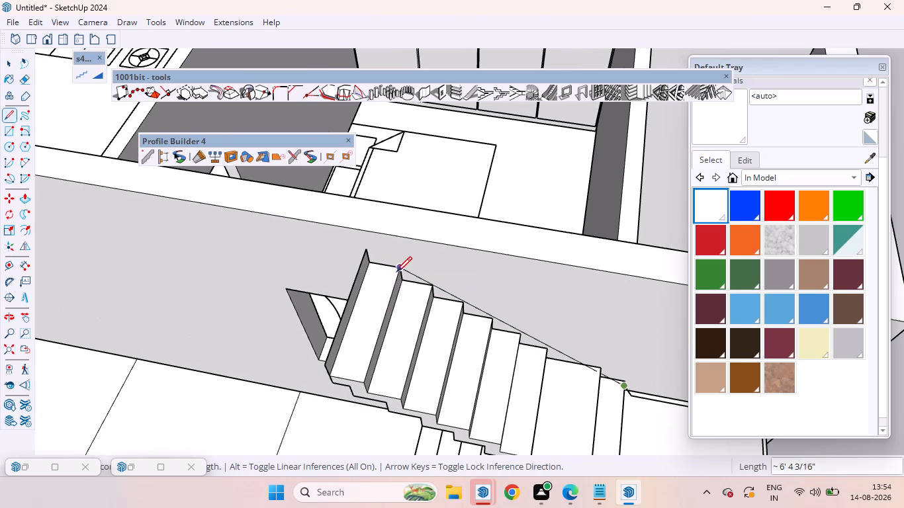
pyautogui.scroll(5, 396, 276)
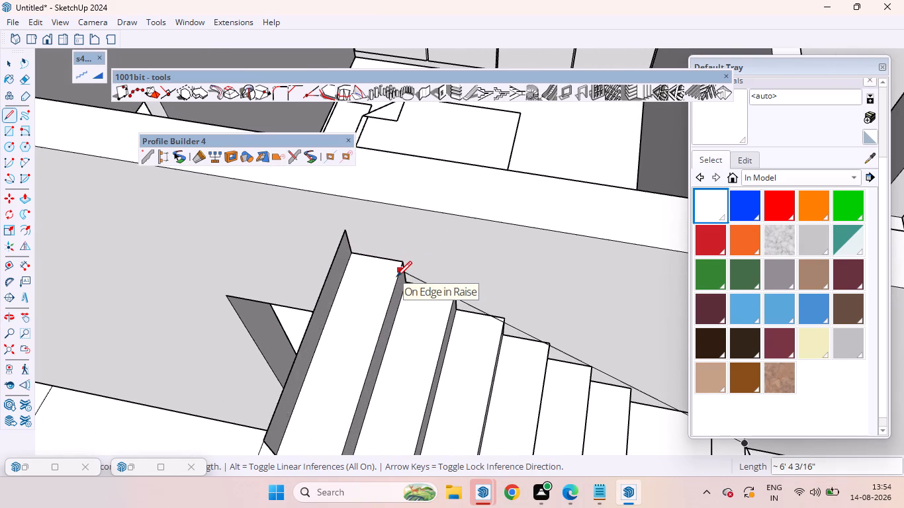
pyautogui.click(396, 276)
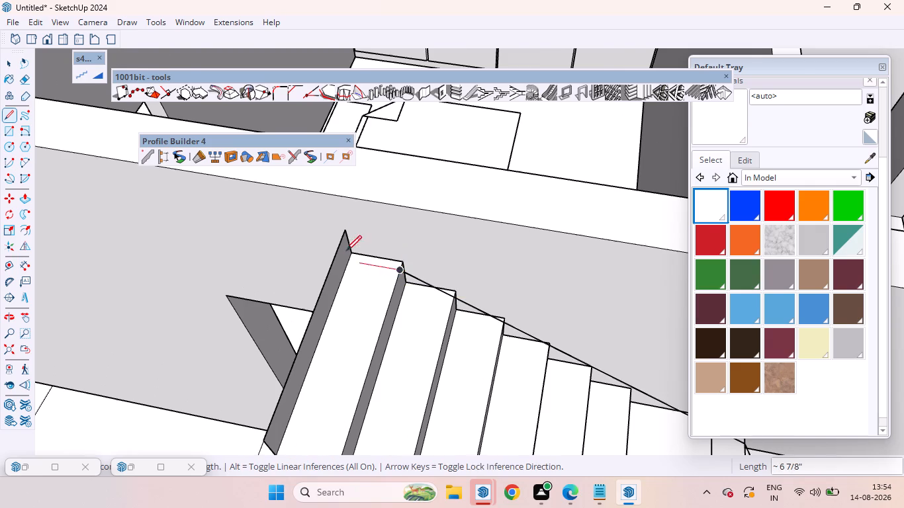
pyautogui.scroll(-14, 346, 249)
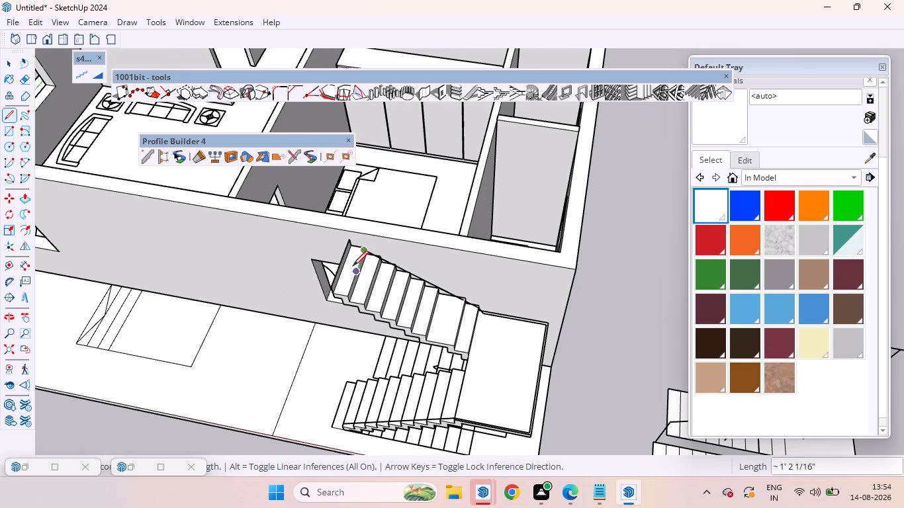
pyautogui.scroll(6, 338, 280)
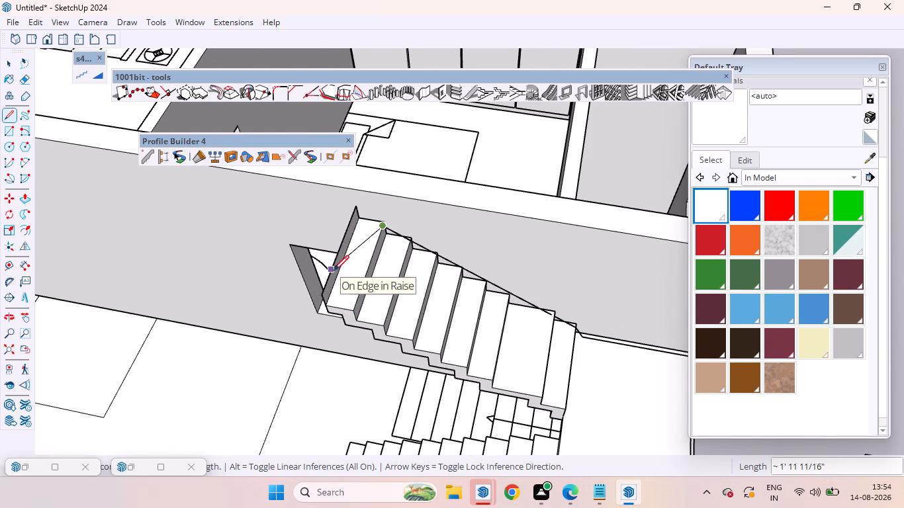
pyautogui.scroll(-1, 326, 249)
pyautogui.press('space')
# Select the lower flight's sloping path line together with the landing's outer-side and end-edge path lines.
pyautogui.scroll(-7, 412, 236)
pyautogui.scroll(-4, 530, 320)
pyautogui.scroll(5, 506, 354)
pyautogui.moveTo(500, 370); pyautogui.dragTo(588, 298, button='middle')
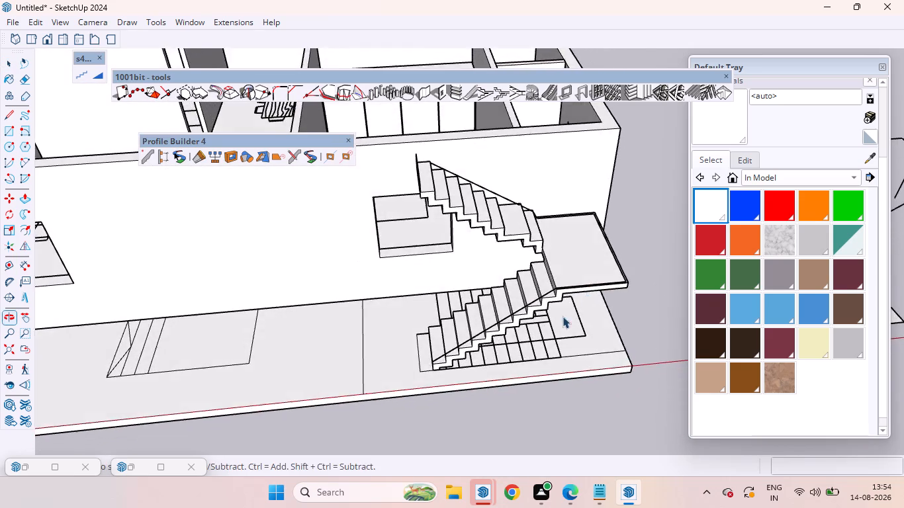
pyautogui.scroll(6, 558, 317)
pyautogui.moveTo(561, 302); pyautogui.dragTo(666, 308, button='middle')
pyautogui.scroll(-5, 549, 269)
pyautogui.scroll(6, 585, 265)
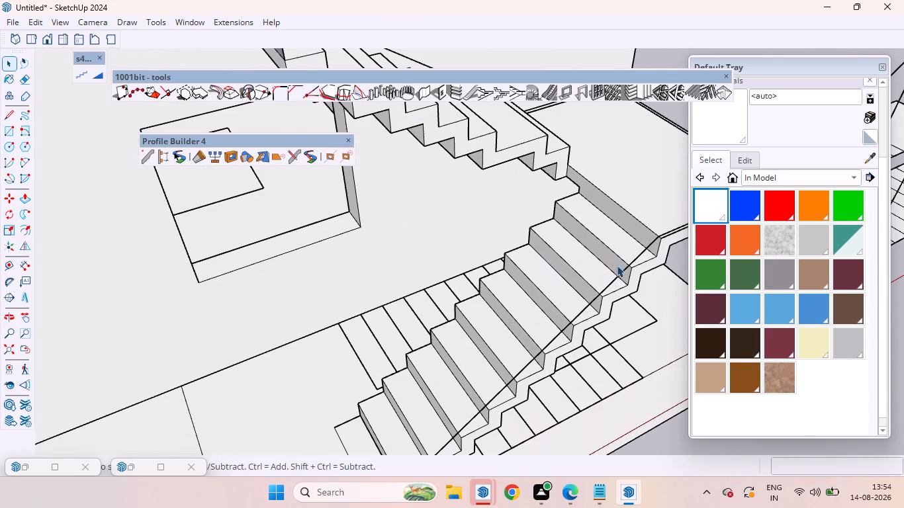
pyautogui.click(612, 280)
pyautogui.scroll(-7, 538, 276)
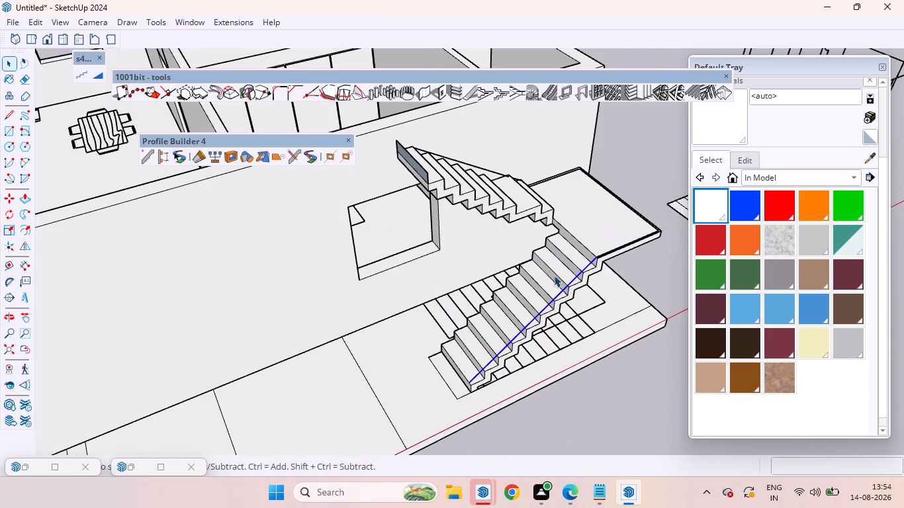
pyautogui.scroll(-7, 576, 263)
pyautogui.scroll(1, 596, 242)
pyautogui.moveTo(596, 242); pyautogui.dragTo(555, 322, button='middle')
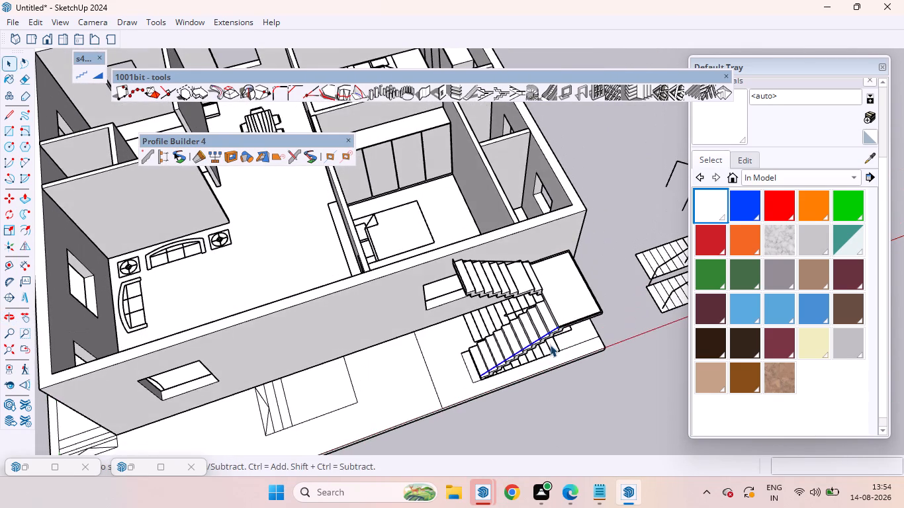
pyautogui.keyDown('ctrl'); pyautogui.scroll(20, 595, 317); pyautogui.keyUp('ctrl')
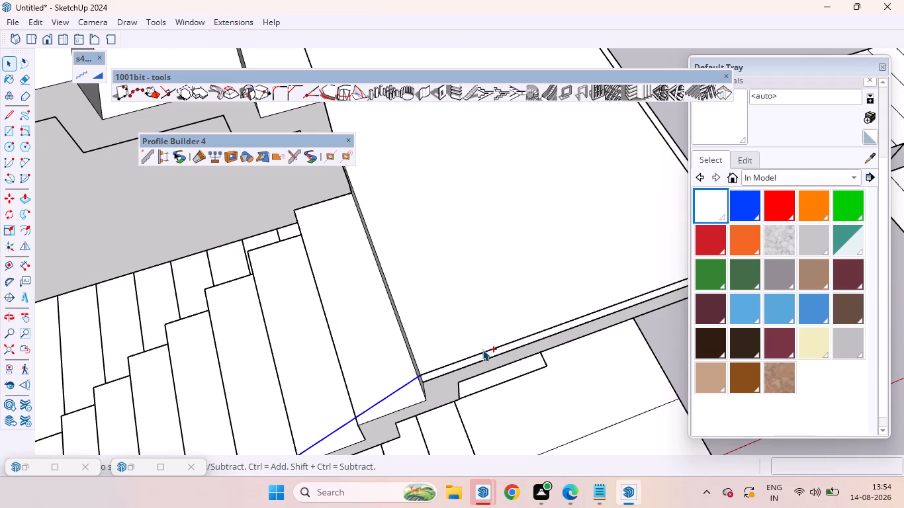
pyautogui.keyDown('ctrl'); pyautogui.click(487, 350); pyautogui.keyUp('ctrl')
pyautogui.keyDown('ctrl'); pyautogui.scroll(-8, 413, 319); pyautogui.keyUp('ctrl')
pyautogui.keyDown('ctrl'); pyautogui.scroll(6, 649, 298); pyautogui.keyUp('ctrl')
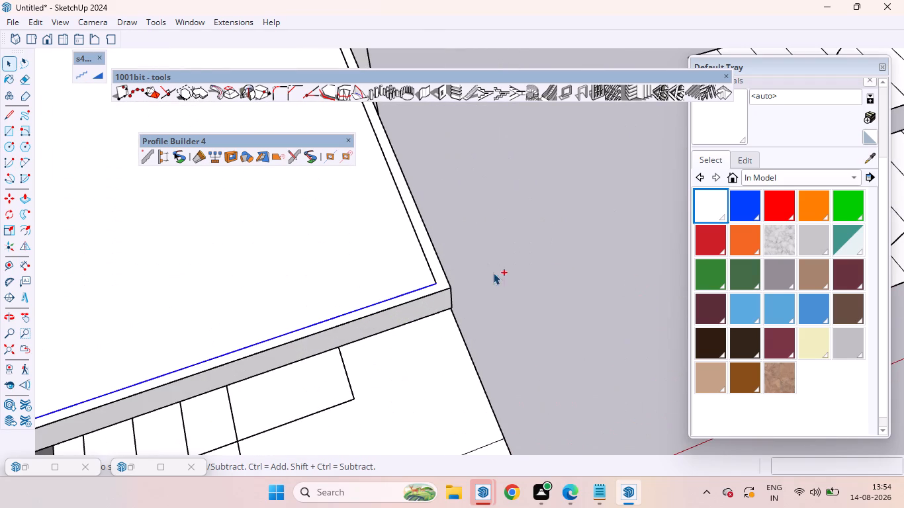
pyautogui.keyDown('ctrl'); pyautogui.click(434, 278); pyautogui.keyUp('ctrl')
pyautogui.keyDown('ctrl'); pyautogui.scroll(-9, 516, 280); pyautogui.keyUp('ctrl')
pyautogui.keyDown('ctrl'); pyautogui.scroll(1, 532, 327); pyautogui.keyUp('ctrl')
pyautogui.keyDown('ctrl'); pyautogui.scroll(-3, 535, 330); pyautogui.keyUp('ctrl')
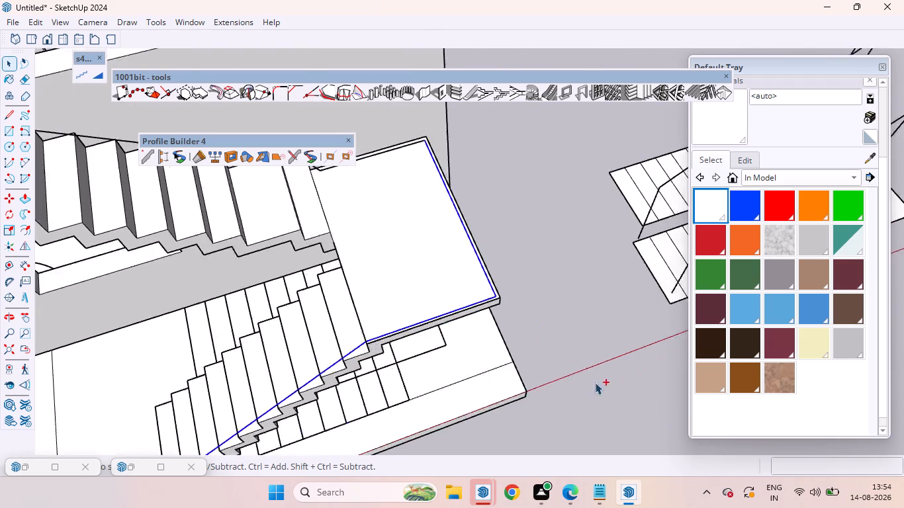
# Add the landing's house-wall path lines, the short rise to the first step and the upper flight's sloping line to the selection.
pyautogui.keyDown('ctrl'); pyautogui.scroll(-1, 595, 382); pyautogui.keyUp('ctrl')
pyautogui.keyDown('ctrl'); pyautogui.scroll(4, 437, 204); pyautogui.keyUp('ctrl')
pyautogui.keyDown('ctrl'); pyautogui.scroll(16, 344, 229); pyautogui.keyUp('ctrl')
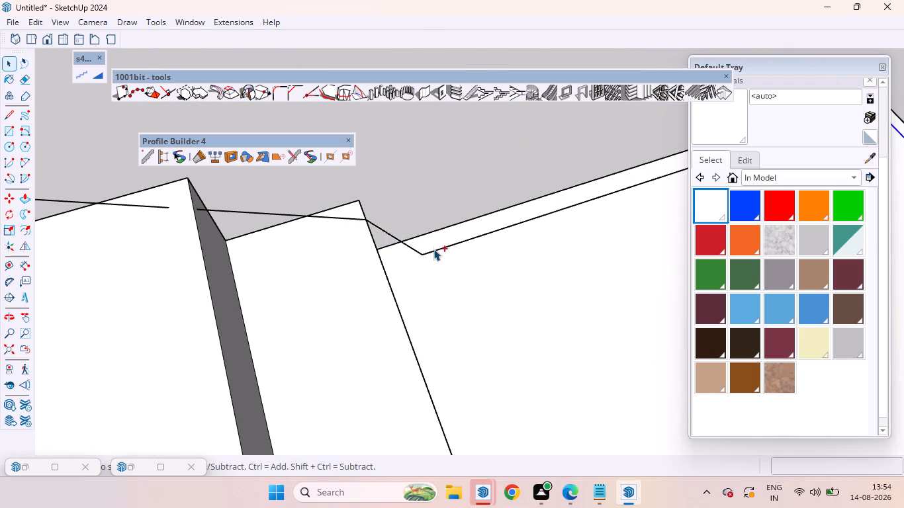
pyautogui.keyDown('ctrl'); pyautogui.click(425, 251); pyautogui.keyUp('ctrl')
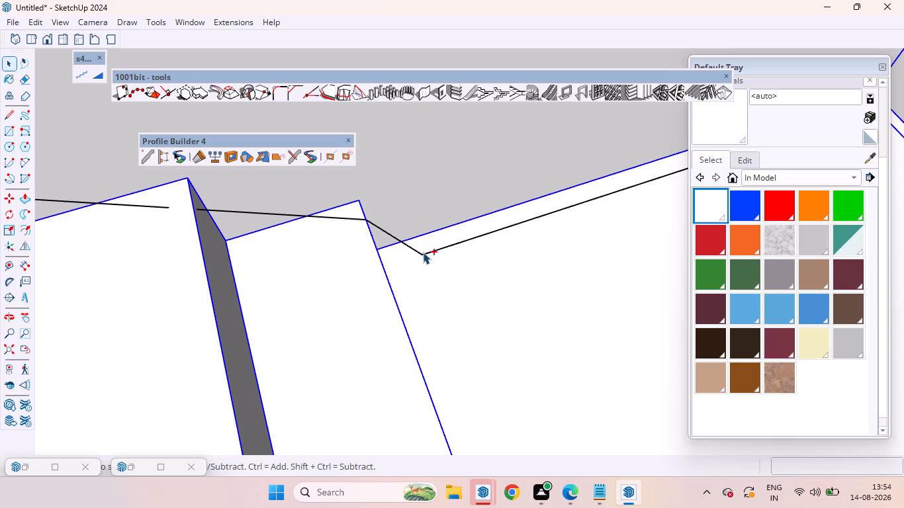
pyautogui.keyDown('ctrl'); pyautogui.click(424, 252); pyautogui.keyUp('ctrl')
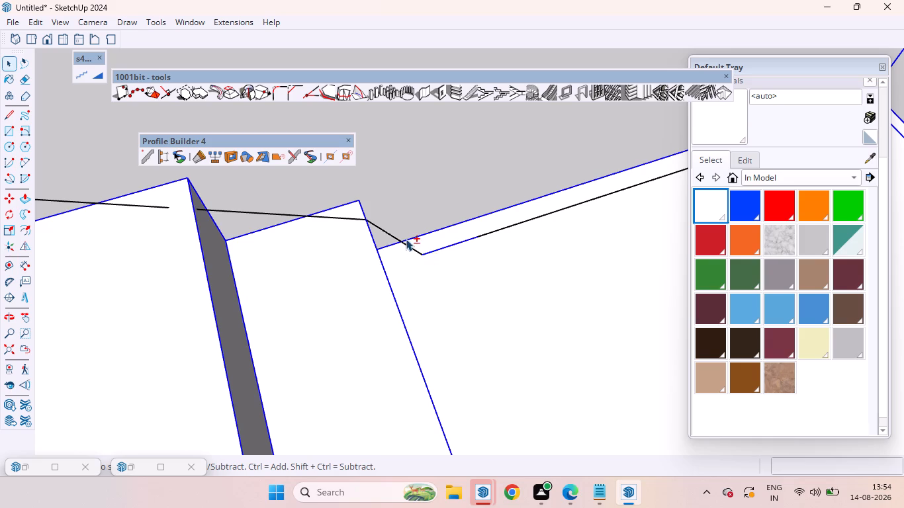
pyautogui.keyDown('shift'); pyautogui.click(416, 236); pyautogui.keyUp('shift')
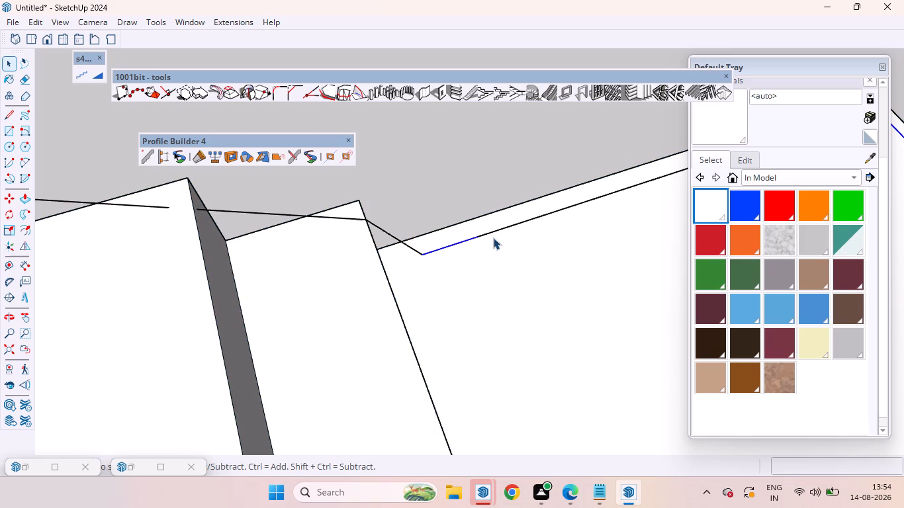
pyautogui.scroll(-14, 438, 247)
pyautogui.keyDown('ctrl'); pyautogui.scroll(6, 500, 212); pyautogui.keyUp('ctrl')
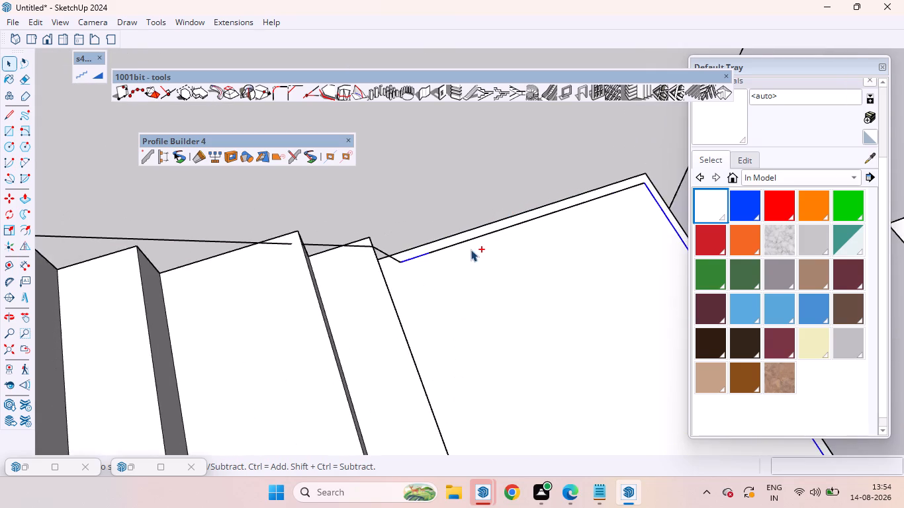
pyautogui.keyDown('ctrl'); pyautogui.scroll(5, 471, 249); pyautogui.keyUp('ctrl')
pyautogui.keyDown('ctrl'); pyautogui.click(418, 248); pyautogui.keyUp('ctrl')
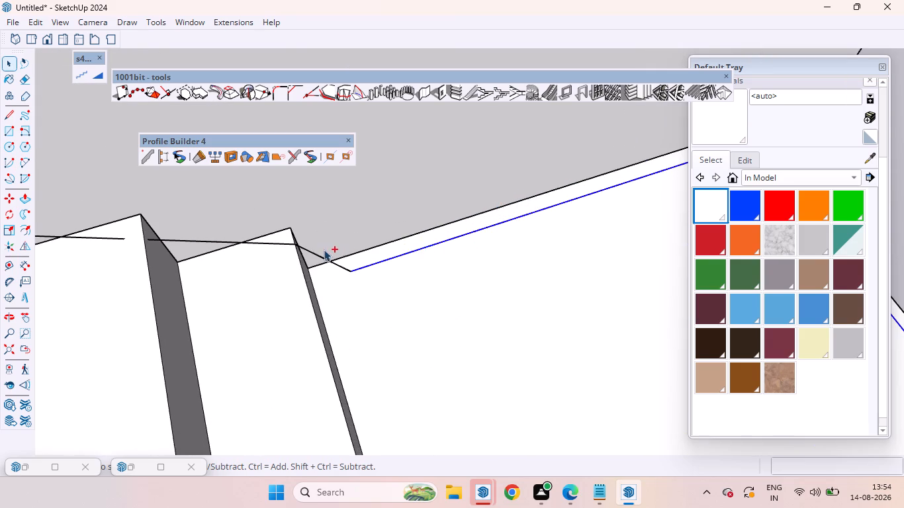
pyautogui.keyDown('ctrl'); pyautogui.click(320, 257); pyautogui.keyUp('ctrl')
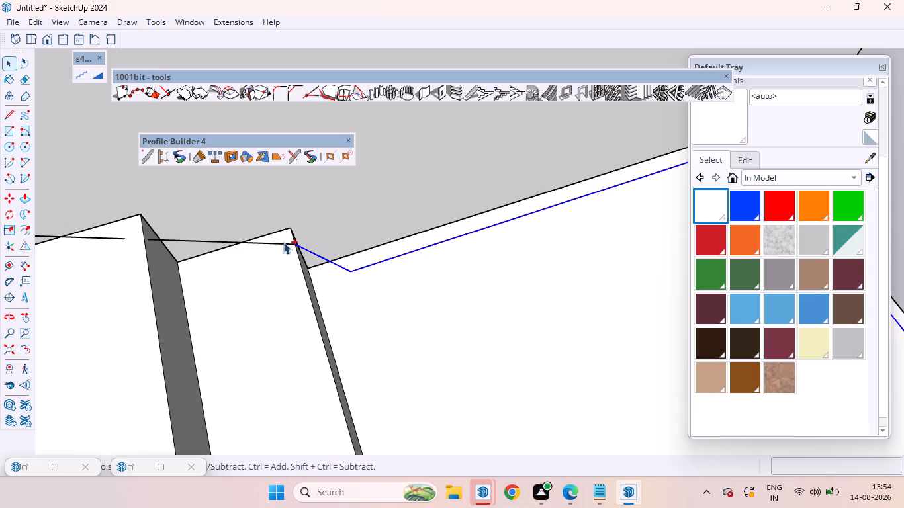
pyautogui.keyDown('ctrl'); pyautogui.click(275, 242); pyautogui.keyUp('ctrl')
# Weld the selected stair and landing path lines into one continuous path and clear the selection.
pyautogui.keyDown('ctrl'); pyautogui.scroll(-7, 416, 237); pyautogui.keyUp('ctrl')
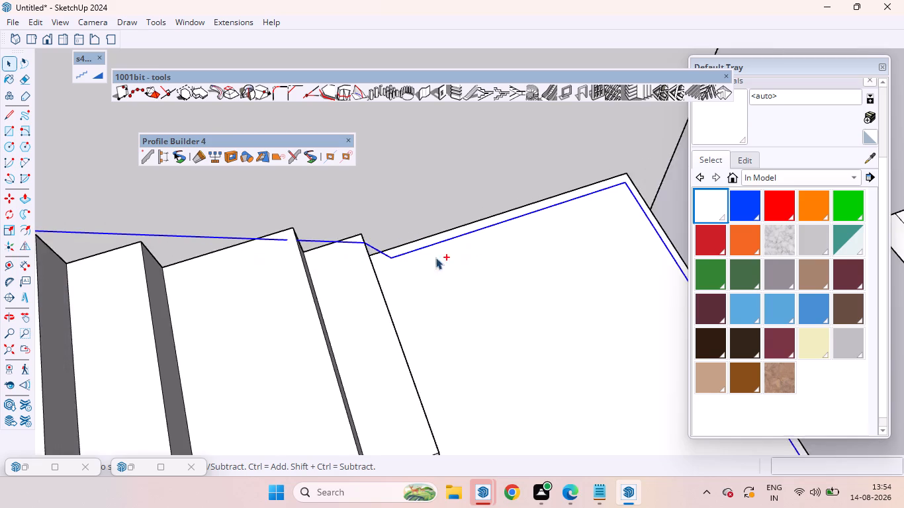
pyautogui.keyDown('ctrl'); pyautogui.scroll(-10, 314, 247); pyautogui.keyUp('ctrl')
pyautogui.keyDown('ctrl'); pyautogui.moveTo(280, 256); pyautogui.dragTo(286, 171, button='middle'); pyautogui.keyUp('ctrl')
pyautogui.keyDown('ctrl'); pyautogui.scroll(-6, 286, 250); pyautogui.keyUp('ctrl')
pyautogui.keyDown('ctrl'); pyautogui.moveTo(250, 259); pyautogui.dragTo(275, 194, button='middle'); pyautogui.keyUp('ctrl')
pyautogui.keyDown('ctrl'); pyautogui.scroll(-6, 285, 241); pyautogui.keyUp('ctrl')
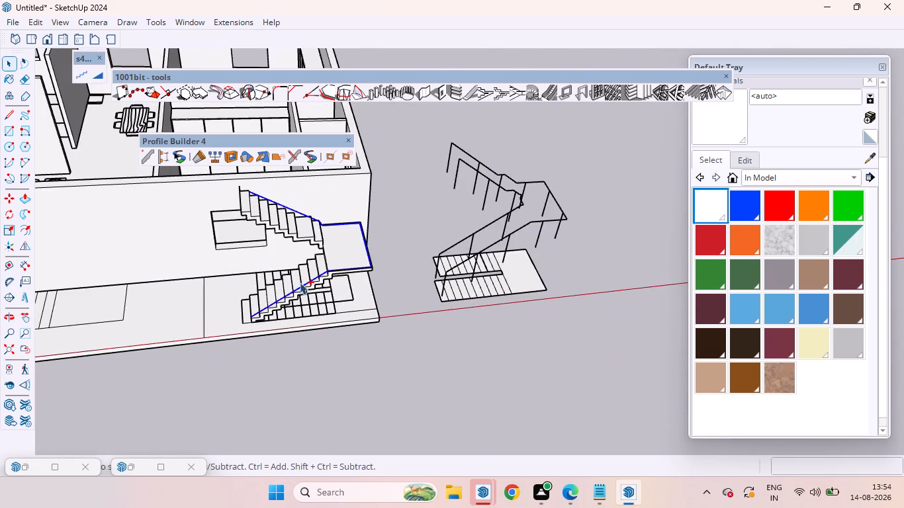
pyautogui.keyDown('ctrl'); pyautogui.moveTo(269, 258); pyautogui.dragTo(316, 193, button='middle'); pyautogui.keyUp('ctrl')
pyautogui.keyDown('ctrl'); pyautogui.scroll(-7, 338, 225); pyautogui.keyUp('ctrl')
pyautogui.keyDown('ctrl'); pyautogui.moveTo(350, 284); pyautogui.dragTo(342, 213, button='middle'); pyautogui.keyUp('ctrl')
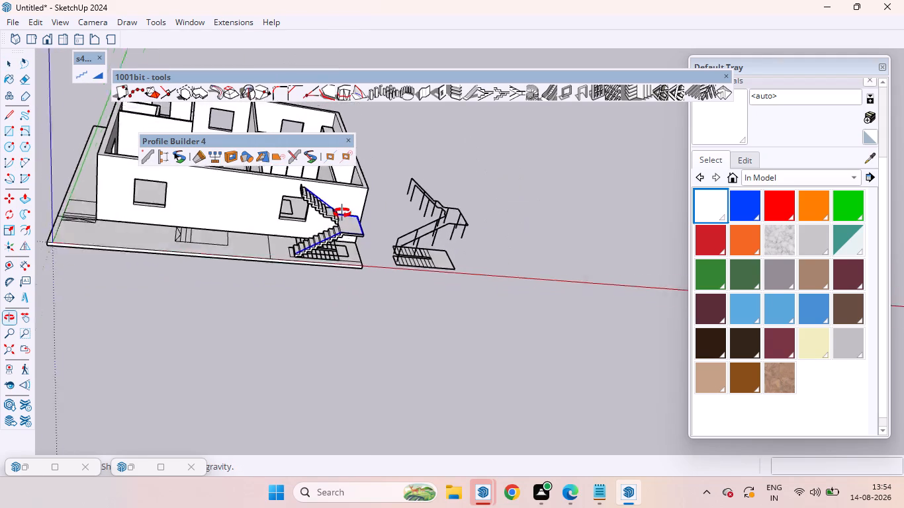
pyautogui.keyDown('ctrl'); pyautogui.moveTo(342, 213); pyautogui.dragTo(343, 197, button='middle'); pyautogui.keyUp('ctrl')
pyautogui.keyDown('ctrl'); pyautogui.scroll(17, 339, 185); pyautogui.keyUp('ctrl')
pyautogui.keyDown('ctrl'); pyautogui.scroll(-12, 332, 212); pyautogui.keyUp('ctrl')
pyautogui.keyDown('ctrl'); pyautogui.moveTo(359, 246); pyautogui.dragTo(232, 225, button='middle'); pyautogui.keyUp('ctrl')
pyautogui.keyDown('ctrl'); pyautogui.scroll(4, 280, 185); pyautogui.keyUp('ctrl')
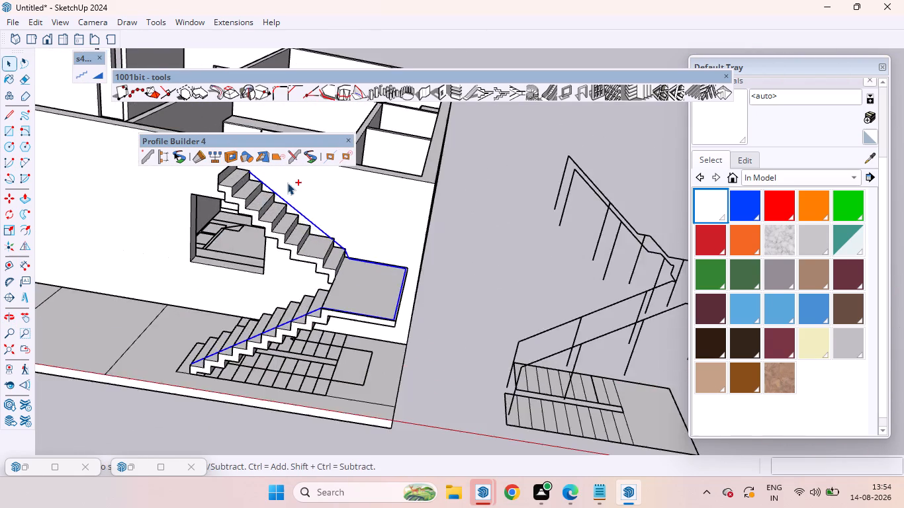
pyautogui.keyDown('ctrl'); pyautogui.scroll(7, 287, 183); pyautogui.keyUp('ctrl')
pyautogui.keyDown('ctrl'); pyautogui.rightClick(327, 220); pyautogui.keyUp('ctrl')
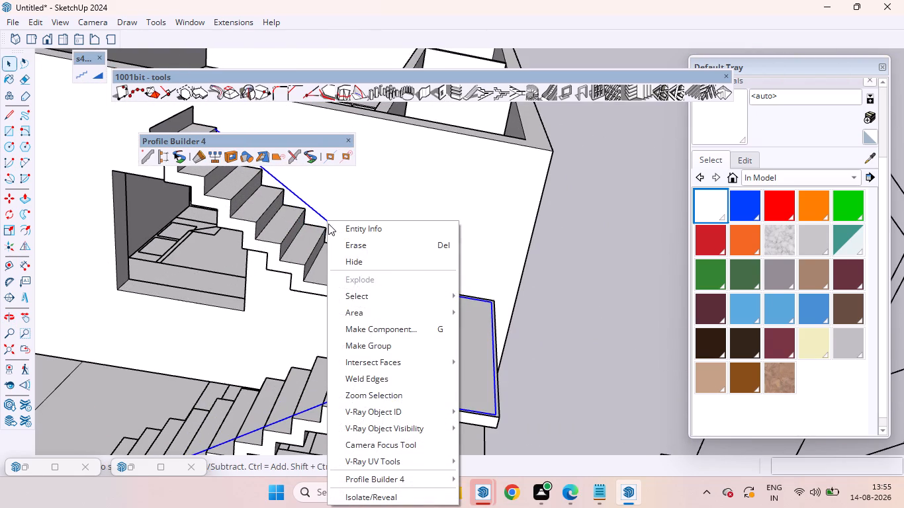
pyautogui.keyDown('ctrl'); pyautogui.click(369, 378); pyautogui.keyUp('ctrl')
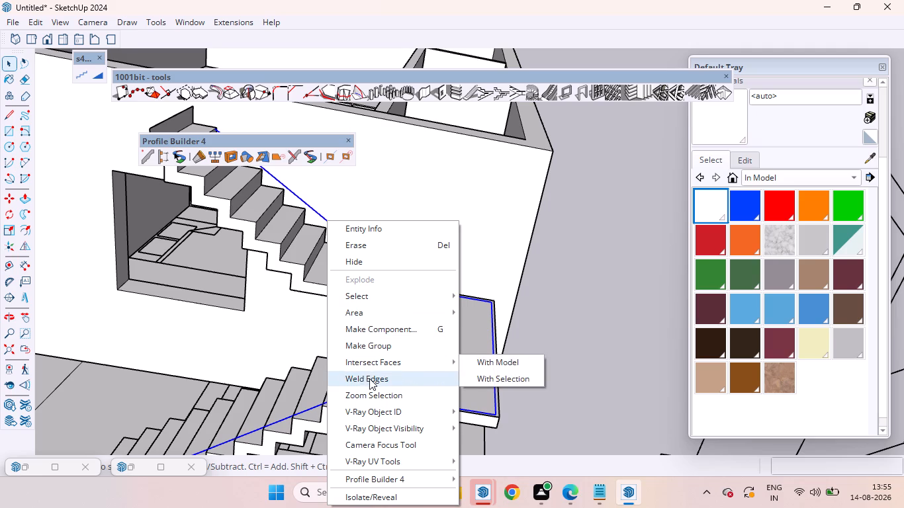
pyautogui.click(588, 351)
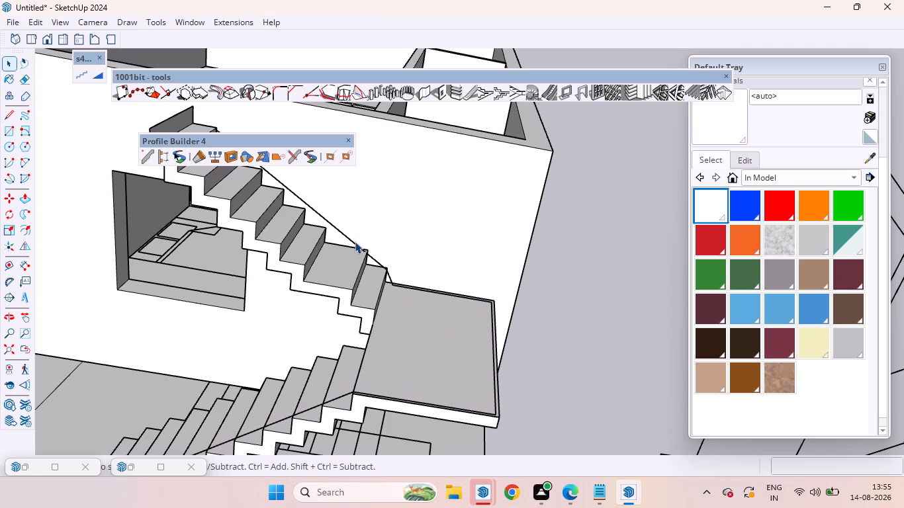
pyautogui.click(355, 241)
pyautogui.click(591, 318)
# Load Railing Assembly 14 from the Assembly Examples library as the Profile Builder assembly.
pyautogui.scroll(-7, 596, 281)
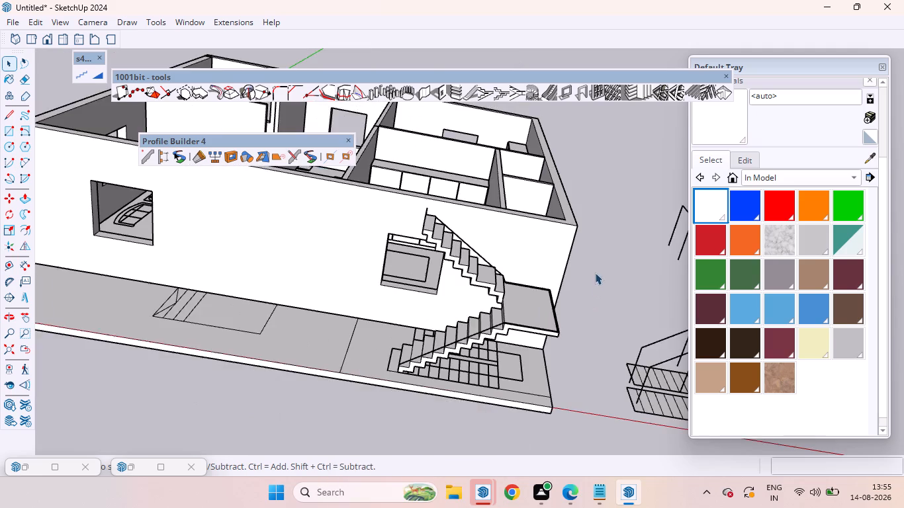
pyautogui.scroll(-7, 598, 264)
pyautogui.scroll(10, 582, 259)
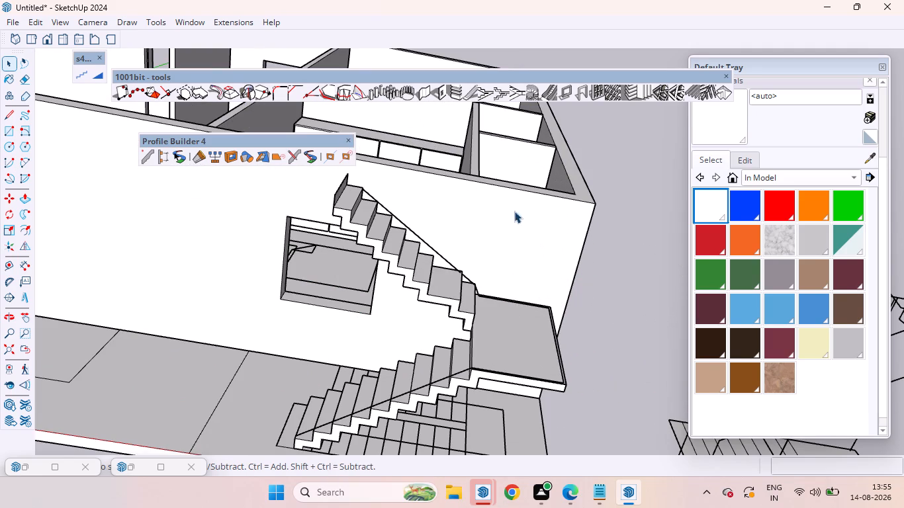
pyautogui.click(165, 157)
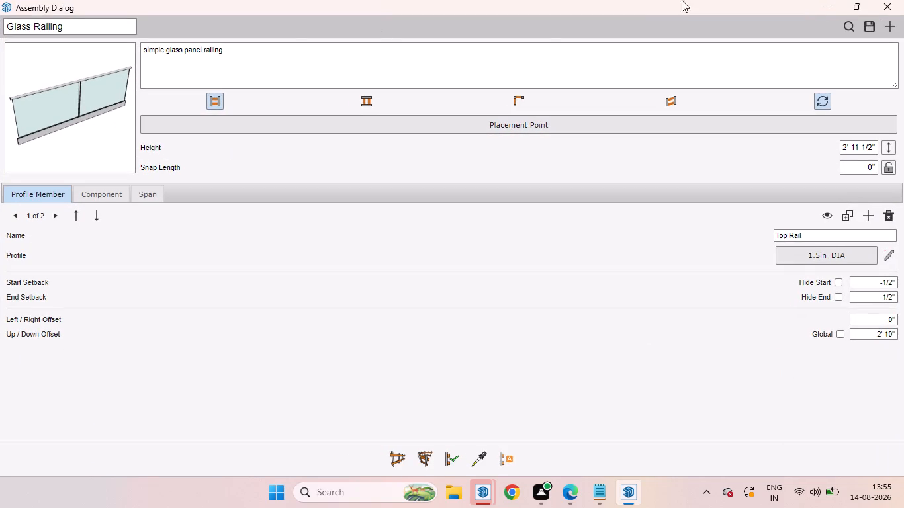
pyautogui.click(850, 26)
pyautogui.scroll(-5, 678, 165)
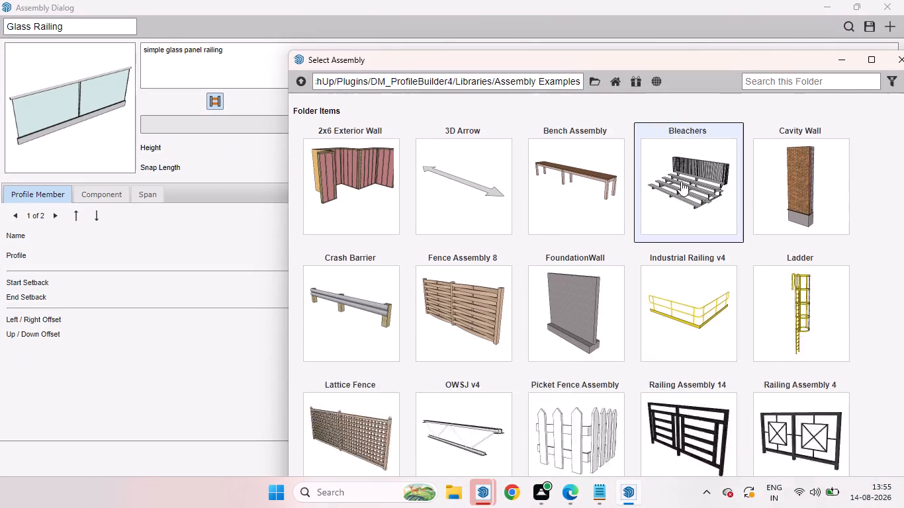
pyautogui.click(668, 253)
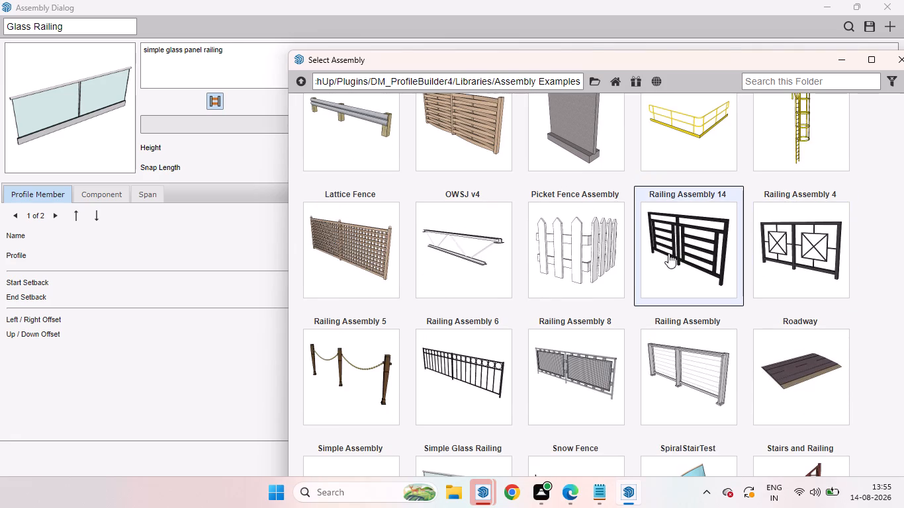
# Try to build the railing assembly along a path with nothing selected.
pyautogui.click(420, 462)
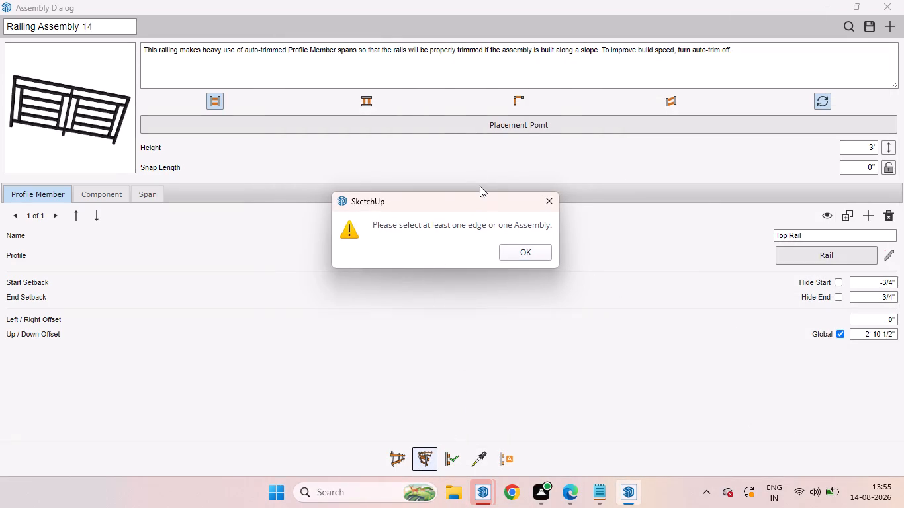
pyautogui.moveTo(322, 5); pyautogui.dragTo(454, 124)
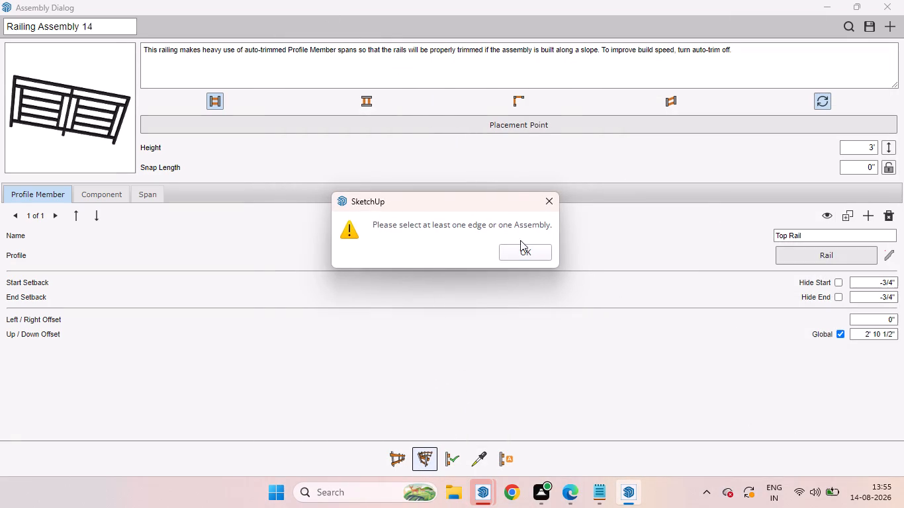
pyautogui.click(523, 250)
# Select the welded staircase path and build Railing Assembly 14 along both flights and the landing.
pyautogui.moveTo(298, 0); pyautogui.dragTo(641, 176)
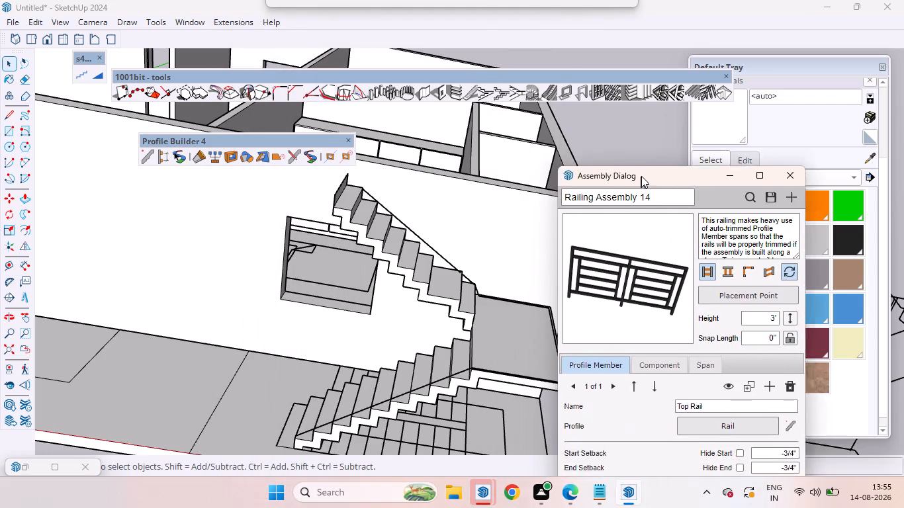
pyautogui.moveTo(641, 176); pyautogui.dragTo(666, 131)
pyautogui.scroll(4, 457, 368)
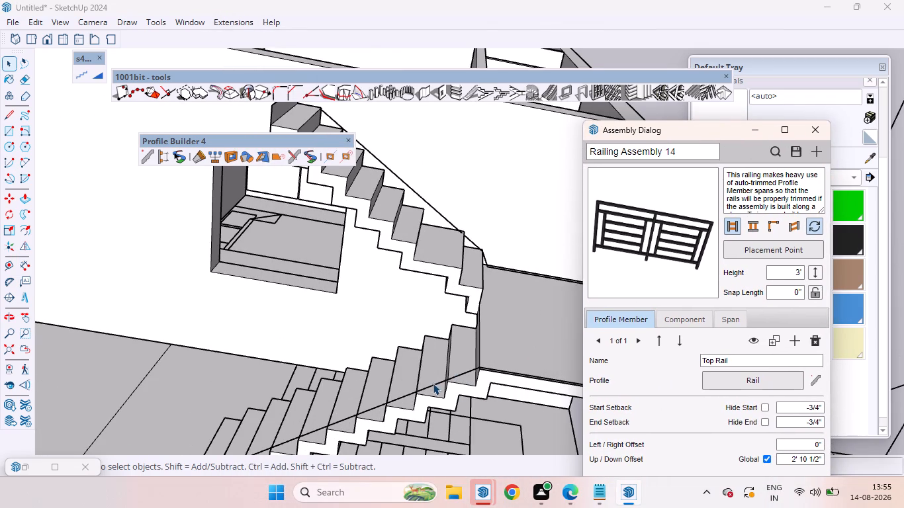
pyautogui.click(438, 384)
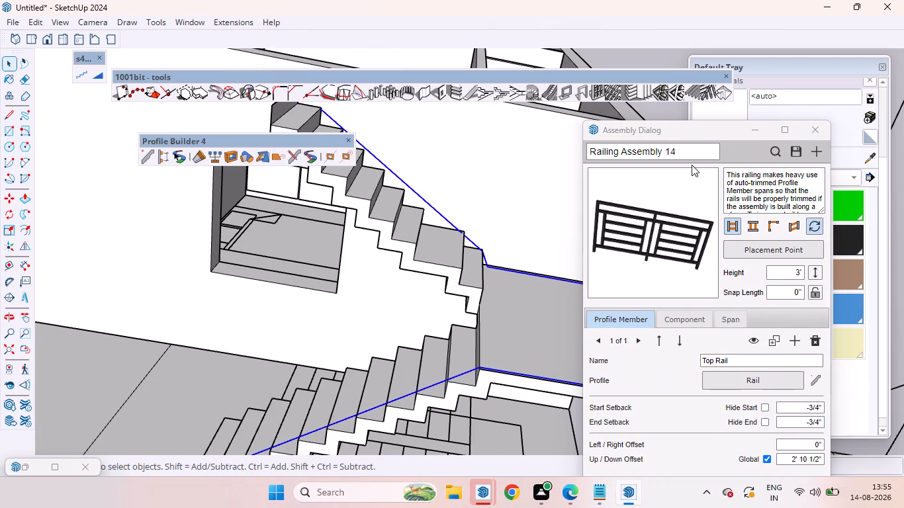
pyautogui.click(776, 126)
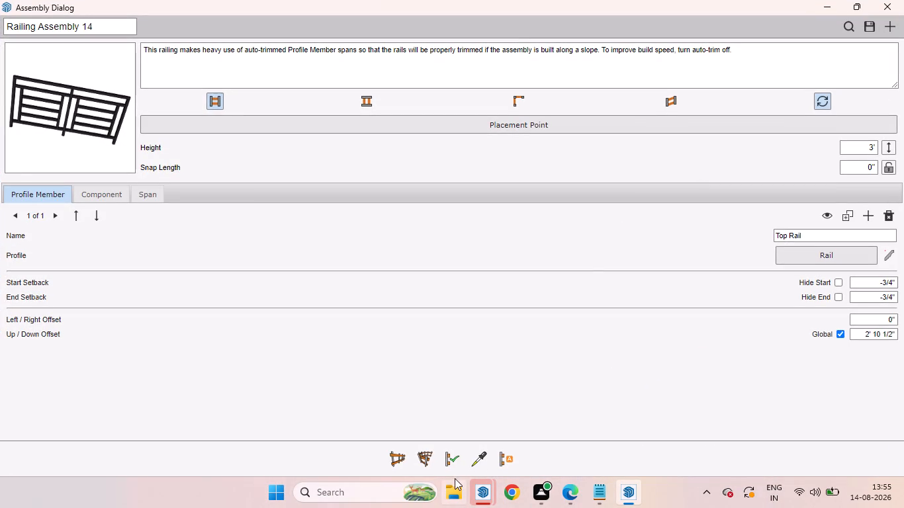
pyautogui.click(426, 462)
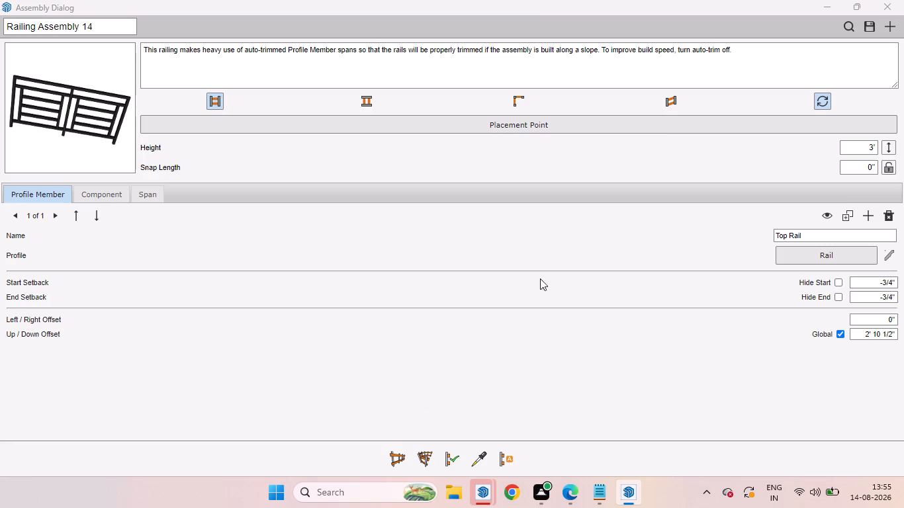
pyautogui.moveTo(517, 3); pyautogui.dragTo(903, 233)
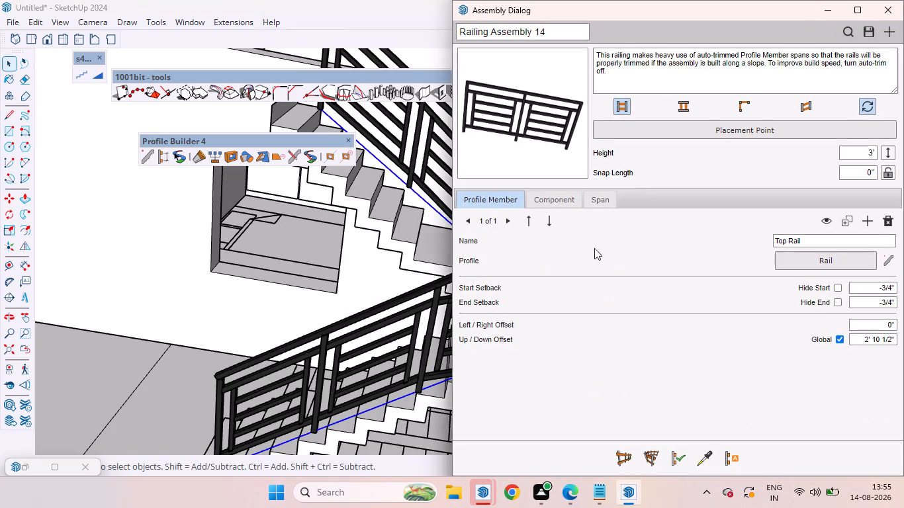
pyautogui.scroll(-10, 244, 280)
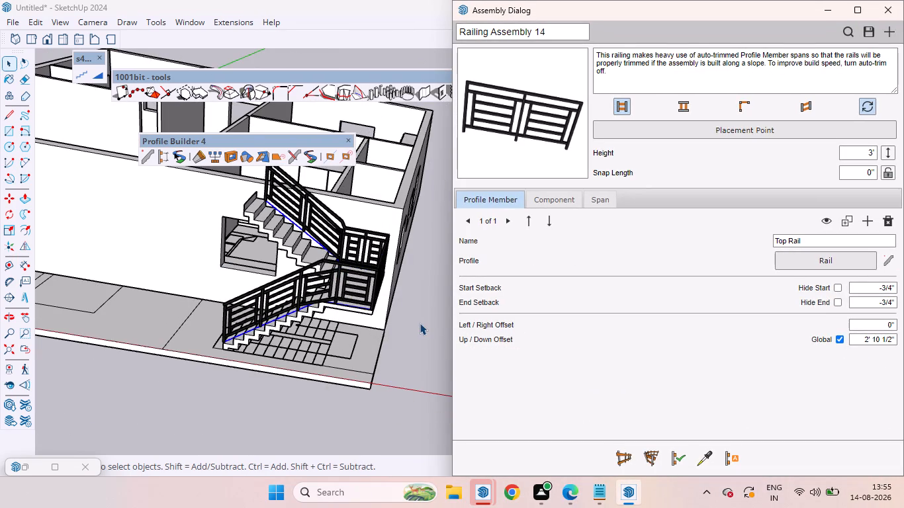
# Examine the built railing on both stair flights and the landing from several viewpoints.
pyautogui.click(422, 323)
pyautogui.scroll(-10, 359, 282)
pyautogui.moveTo(318, 289); pyautogui.dragTo(365, 289, button='middle')
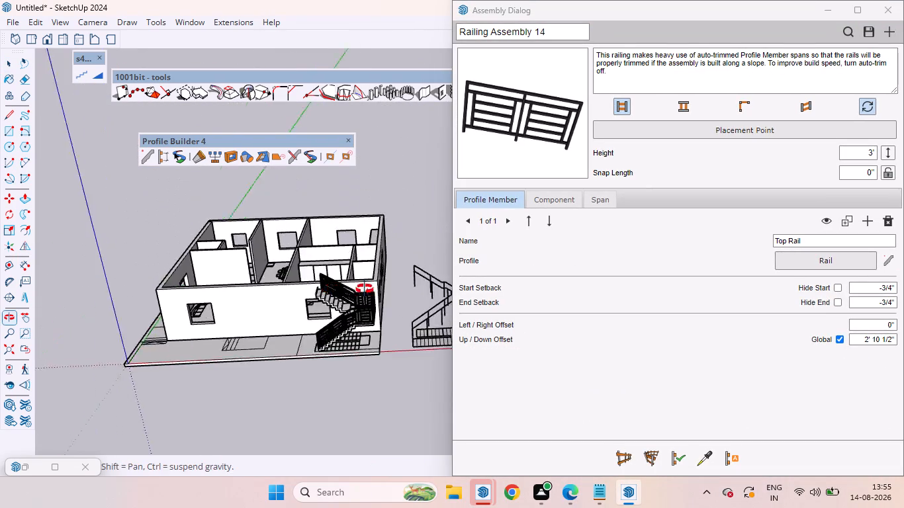
pyautogui.moveTo(365, 289); pyautogui.dragTo(427, 267, button='middle')
pyautogui.scroll(5, 362, 298)
pyautogui.scroll(-6, 294, 300)
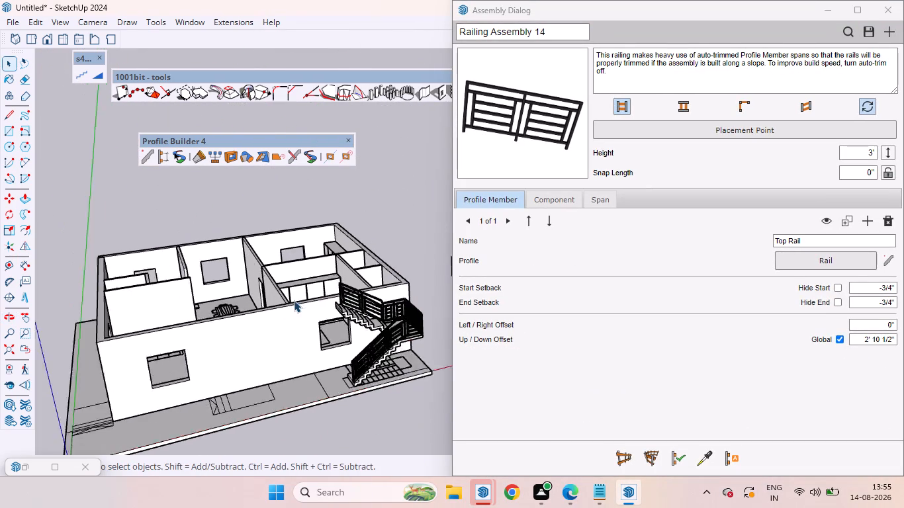
pyautogui.scroll(6, 369, 288)
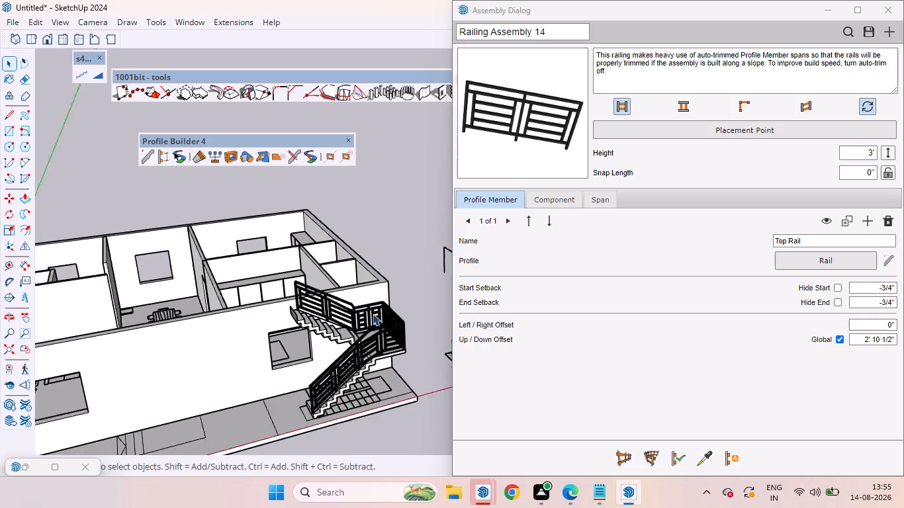
pyautogui.scroll(4, 373, 314)
pyautogui.scroll(-8, 343, 290)
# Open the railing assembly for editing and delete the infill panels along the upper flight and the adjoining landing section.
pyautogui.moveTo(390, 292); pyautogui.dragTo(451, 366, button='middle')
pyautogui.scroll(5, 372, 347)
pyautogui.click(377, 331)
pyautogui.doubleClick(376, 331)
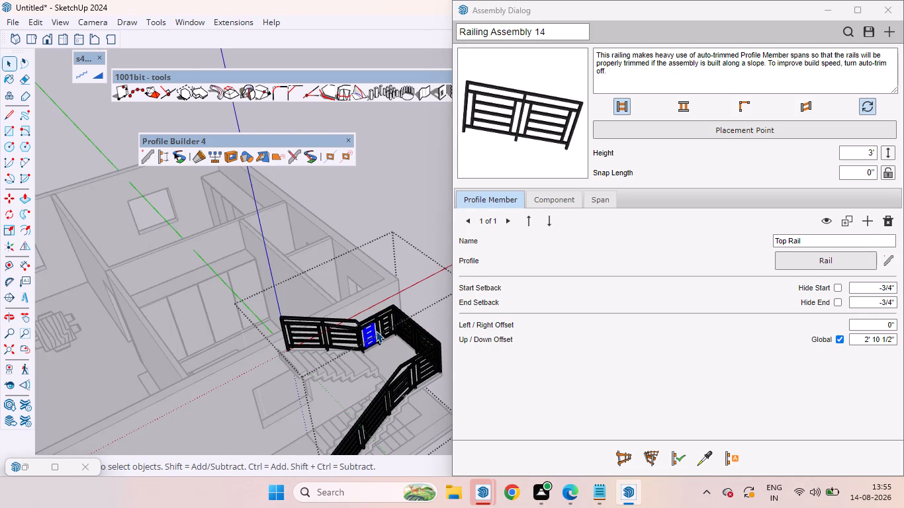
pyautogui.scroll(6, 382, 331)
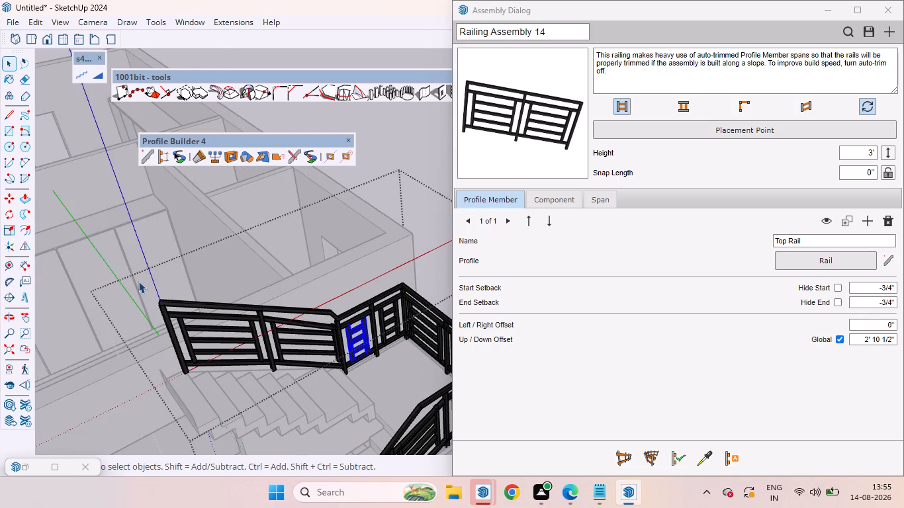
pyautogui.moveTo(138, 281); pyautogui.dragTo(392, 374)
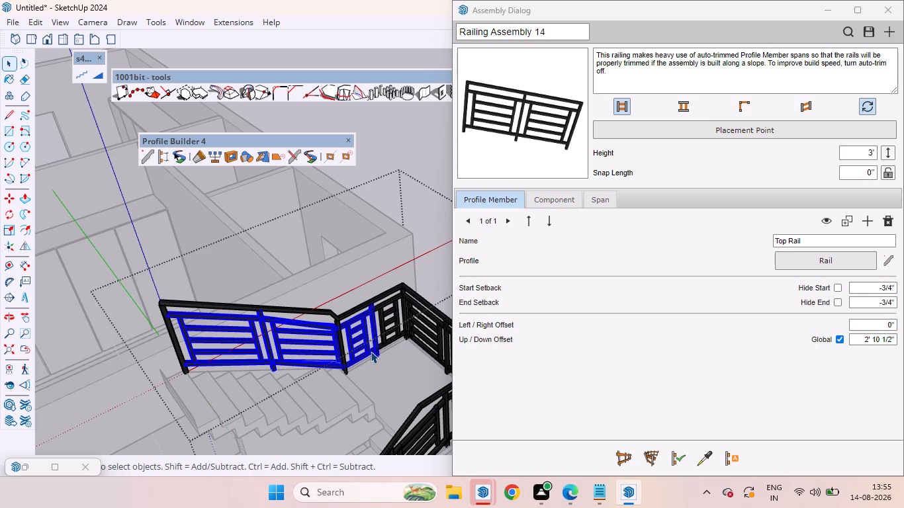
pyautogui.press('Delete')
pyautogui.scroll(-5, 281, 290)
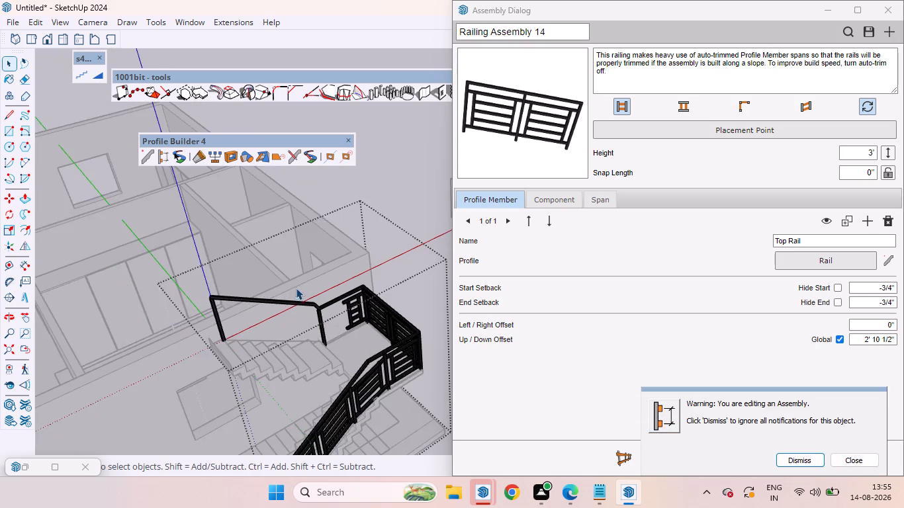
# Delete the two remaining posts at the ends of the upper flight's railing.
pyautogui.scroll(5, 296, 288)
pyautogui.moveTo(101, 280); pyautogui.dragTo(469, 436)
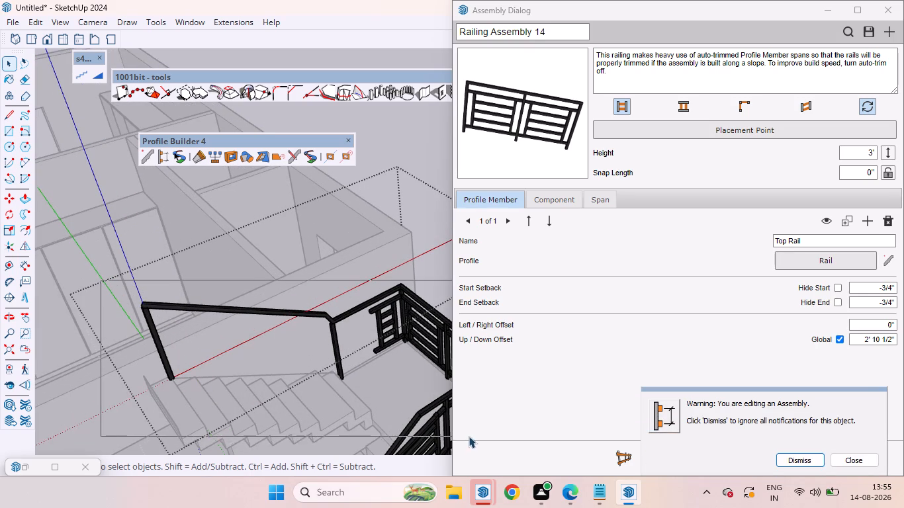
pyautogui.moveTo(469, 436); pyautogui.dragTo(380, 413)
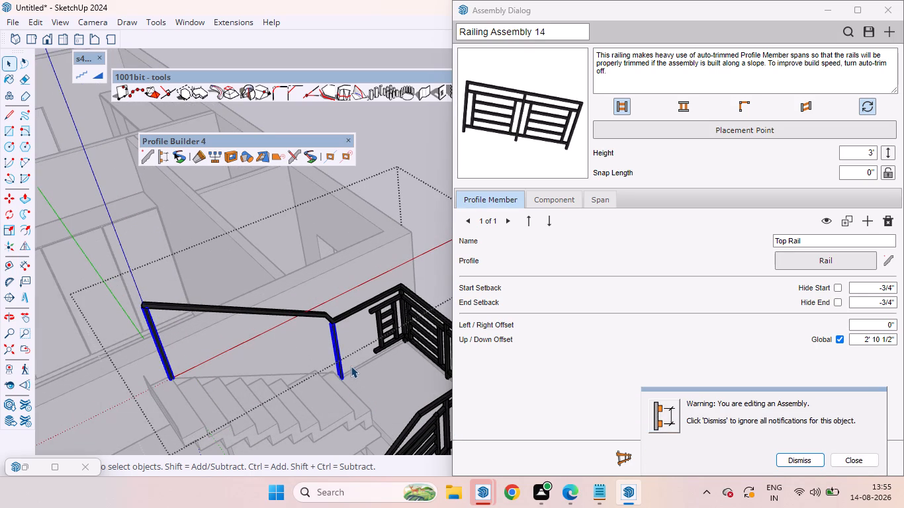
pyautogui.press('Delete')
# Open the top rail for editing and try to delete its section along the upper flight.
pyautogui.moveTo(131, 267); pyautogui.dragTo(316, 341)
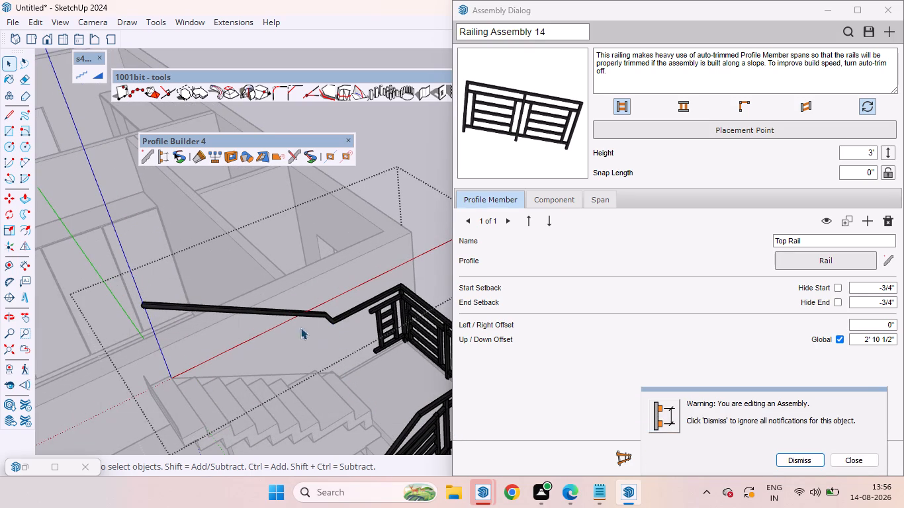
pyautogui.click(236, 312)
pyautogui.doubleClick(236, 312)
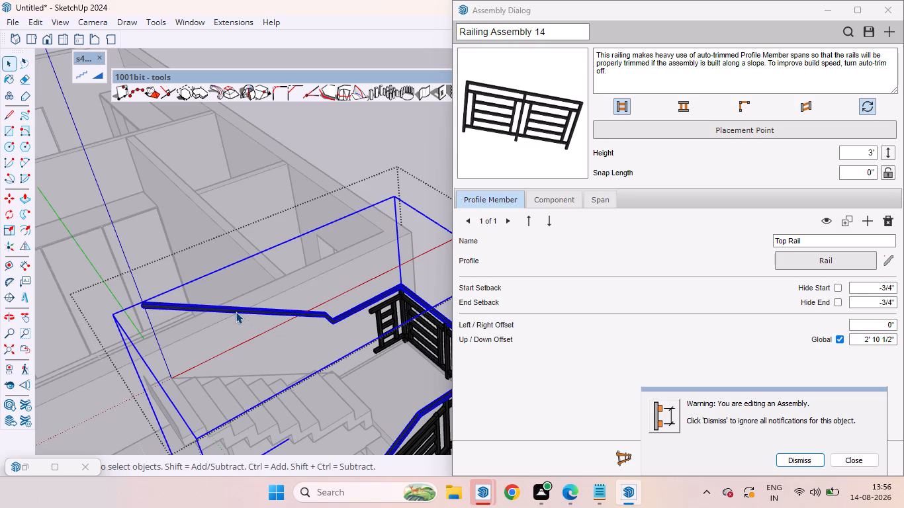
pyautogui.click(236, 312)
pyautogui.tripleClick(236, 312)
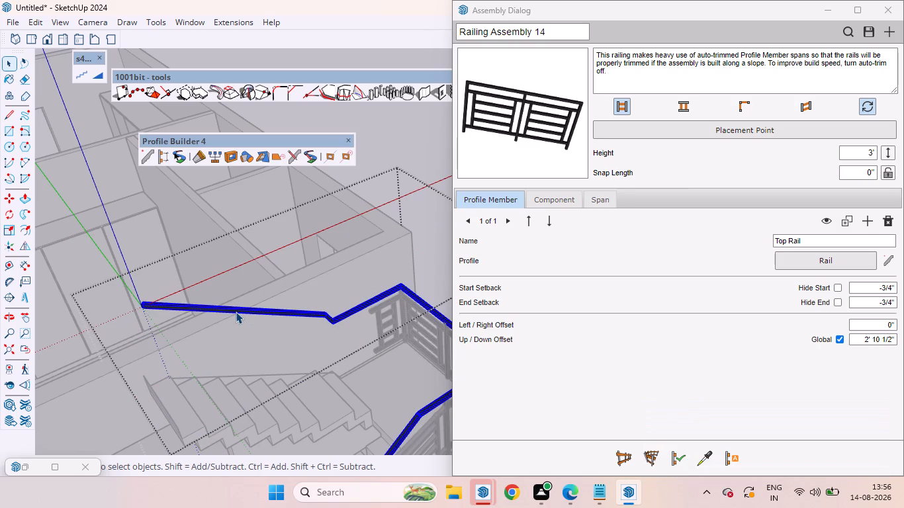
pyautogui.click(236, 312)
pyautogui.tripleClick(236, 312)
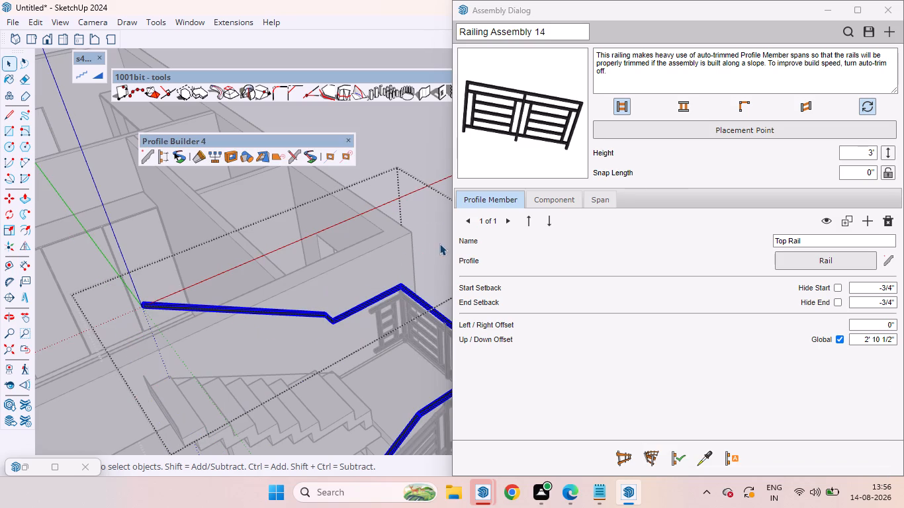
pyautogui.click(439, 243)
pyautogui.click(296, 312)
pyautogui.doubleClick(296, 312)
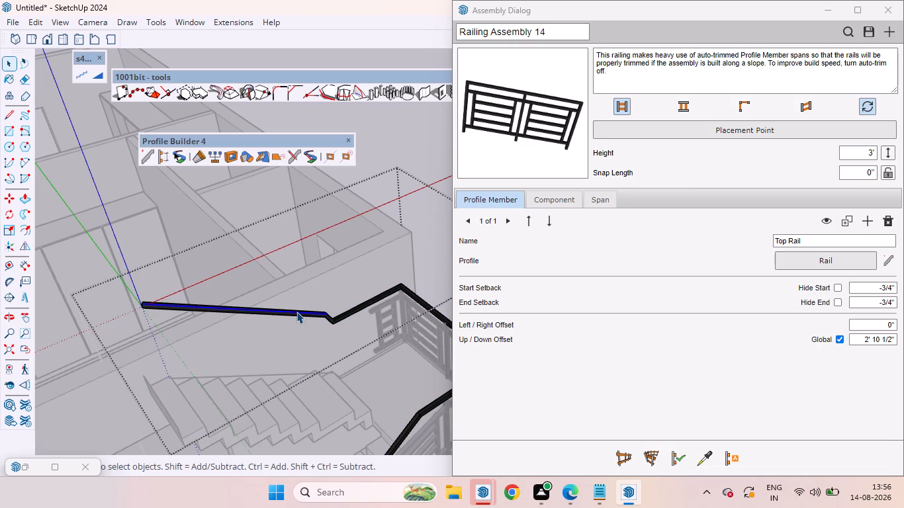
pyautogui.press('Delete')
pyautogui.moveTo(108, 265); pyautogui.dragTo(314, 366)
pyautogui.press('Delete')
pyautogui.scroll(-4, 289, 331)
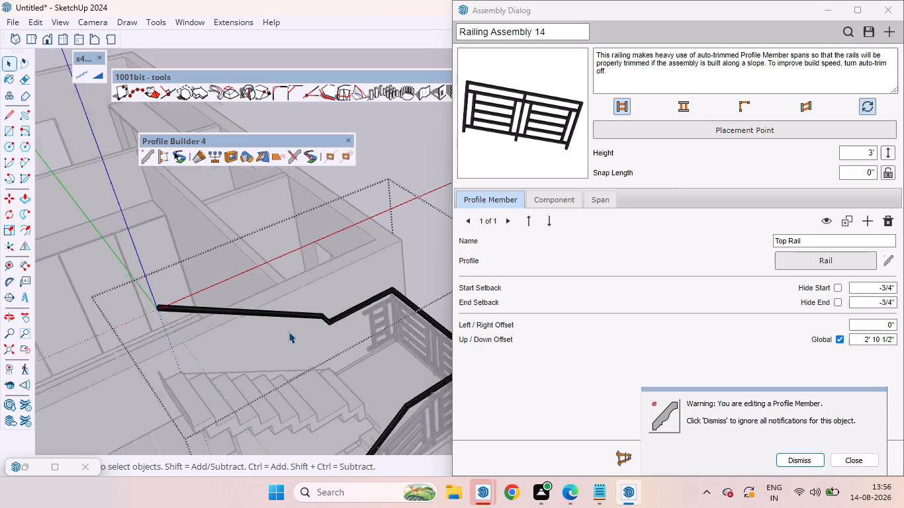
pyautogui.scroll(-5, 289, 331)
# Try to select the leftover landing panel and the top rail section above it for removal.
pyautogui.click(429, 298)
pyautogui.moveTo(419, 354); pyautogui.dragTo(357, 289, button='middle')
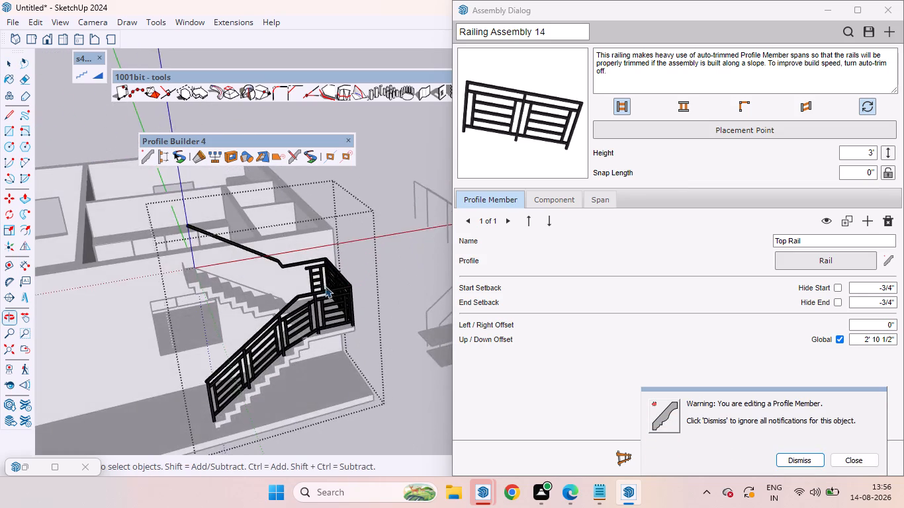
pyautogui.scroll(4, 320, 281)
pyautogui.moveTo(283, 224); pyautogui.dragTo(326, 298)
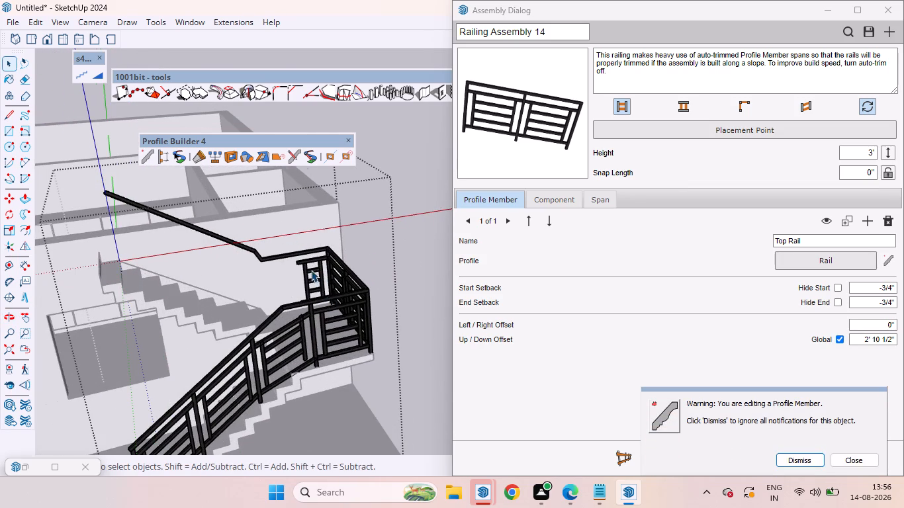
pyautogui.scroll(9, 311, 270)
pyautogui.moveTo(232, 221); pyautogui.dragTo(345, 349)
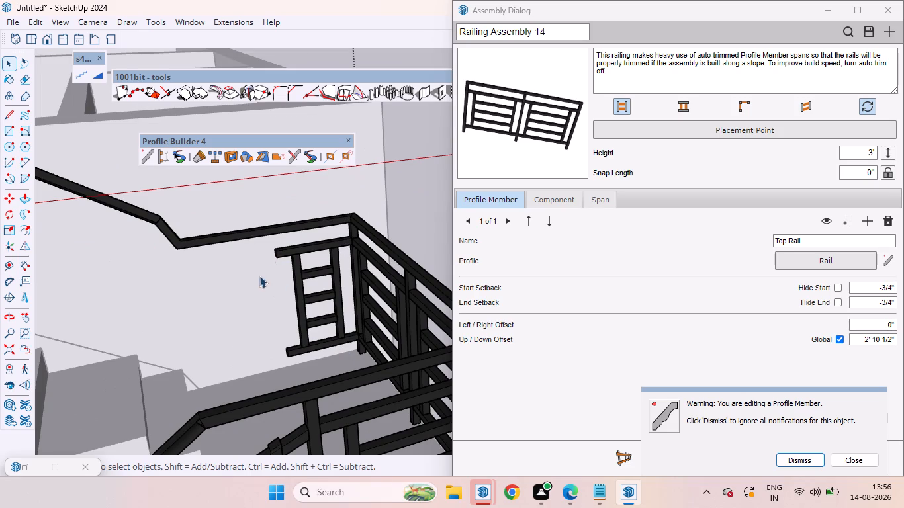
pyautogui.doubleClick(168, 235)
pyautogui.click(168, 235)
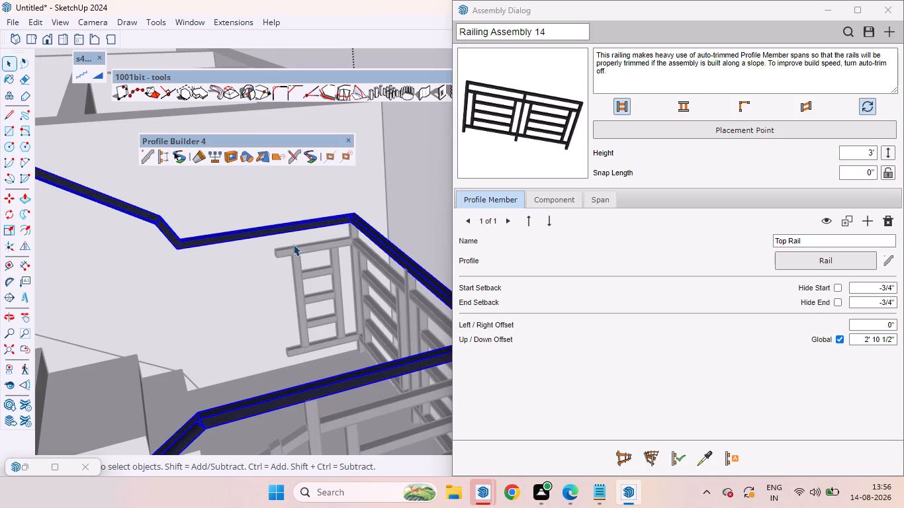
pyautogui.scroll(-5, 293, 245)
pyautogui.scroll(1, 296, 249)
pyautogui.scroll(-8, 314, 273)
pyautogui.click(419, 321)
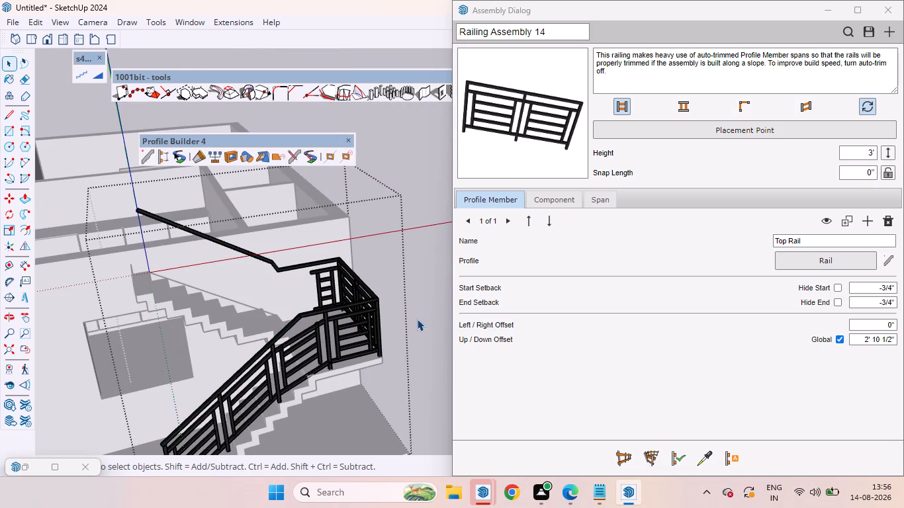
# Undo the railing edits and the build of Railing Assembly 14, leaving only the welded path on the staircase.
pyautogui.hotkey('ctrl', 'z')
pyautogui.hotkey('ctrl', 'z')
pyautogui.hotkey('ctrl', 'z')
pyautogui.hotkey('ctrl', 'z')
pyautogui.hotkey('ctrl', 'z')
pyautogui.hotkey('ctrl', 'z')
pyautogui.hotkey('ctrl', 'z')
pyautogui.hotkey('ctrl', 'z')
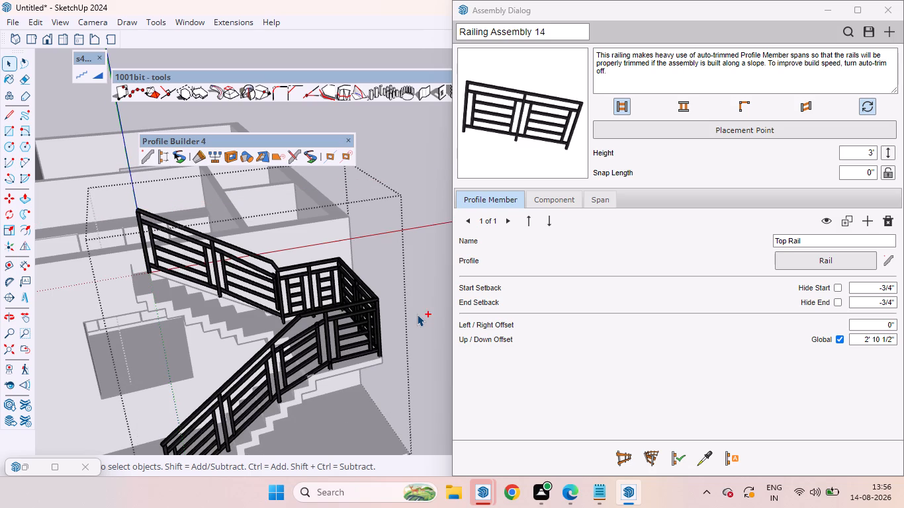
pyautogui.press('z')
pyautogui.hotkey('ctrl', 'z')
pyautogui.hotkey('ctrl', 'z')
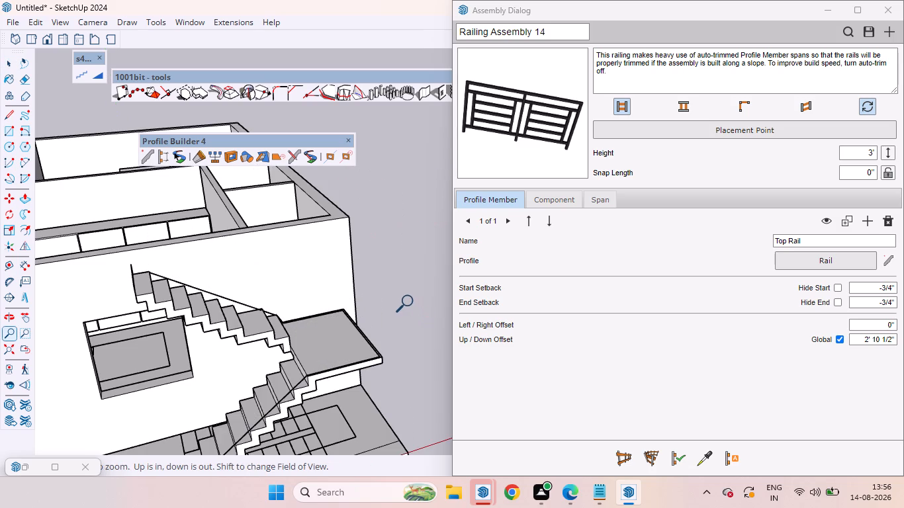
pyautogui.press('space')
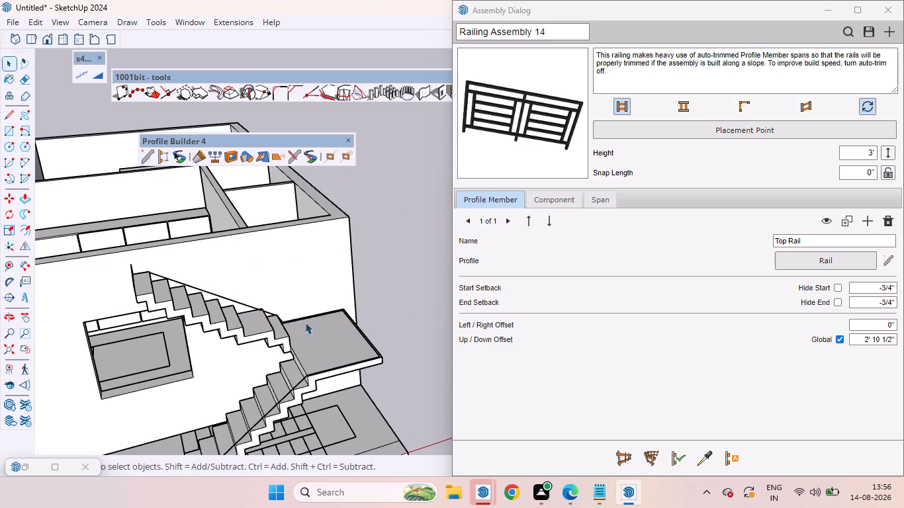
# Explode the welded staircase path curve into separate lines and clear the selection.
pyautogui.scroll(5, 248, 308)
pyautogui.click(237, 302)
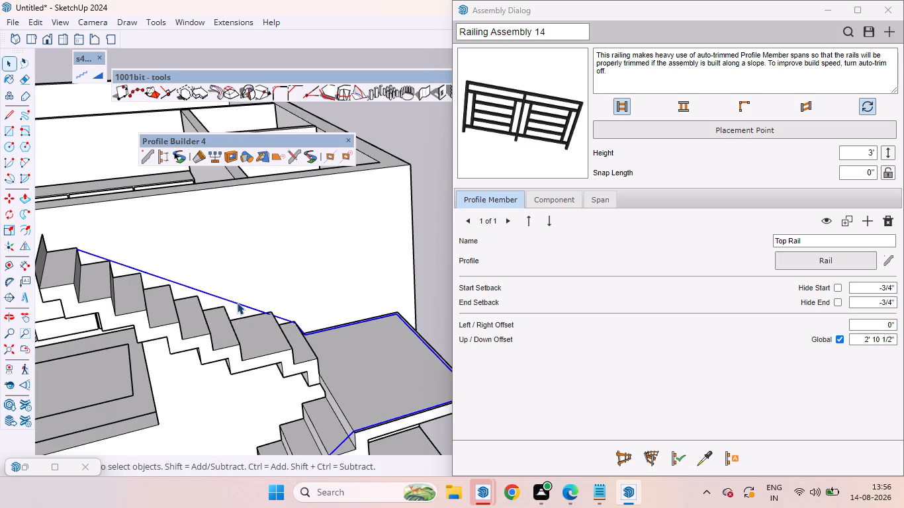
pyautogui.tripleClick(237, 302)
pyautogui.rightClick(237, 302)
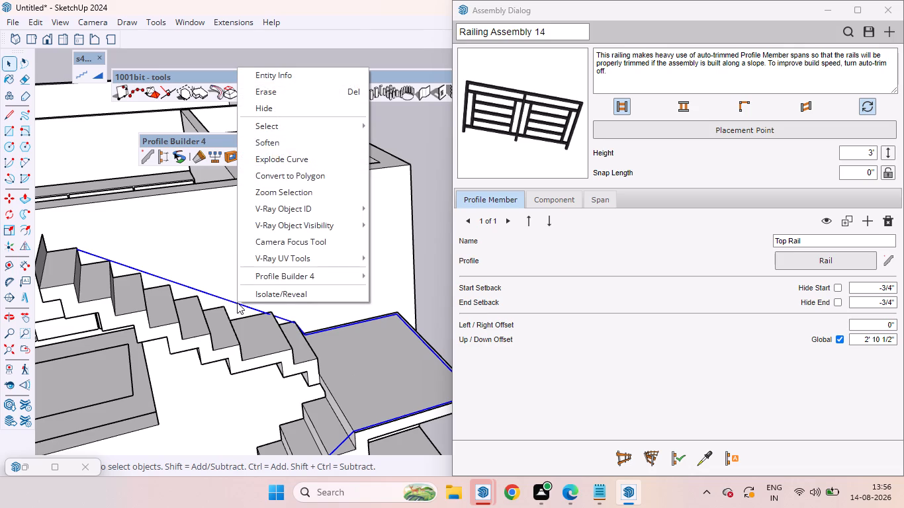
pyautogui.click(272, 157)
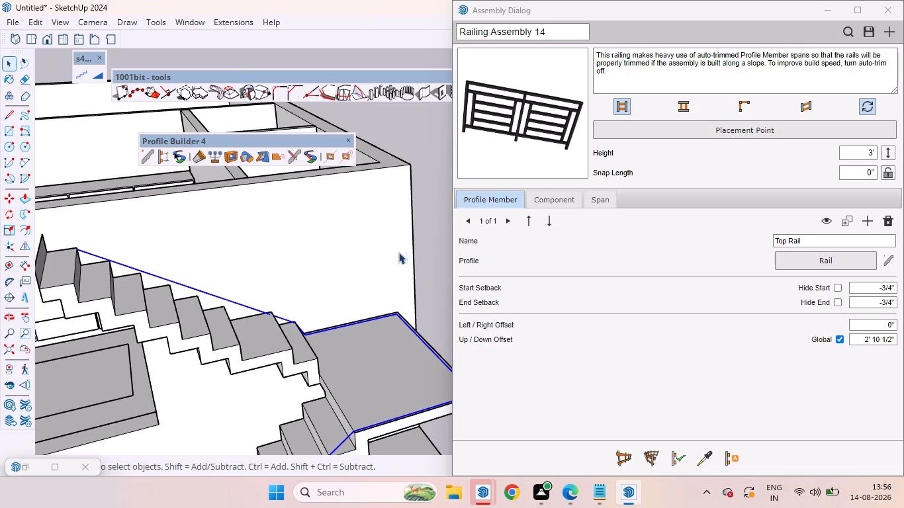
pyautogui.click(423, 255)
# Delete the path line along the upper flight and the short line connecting it to the landing.
pyautogui.click(238, 302)
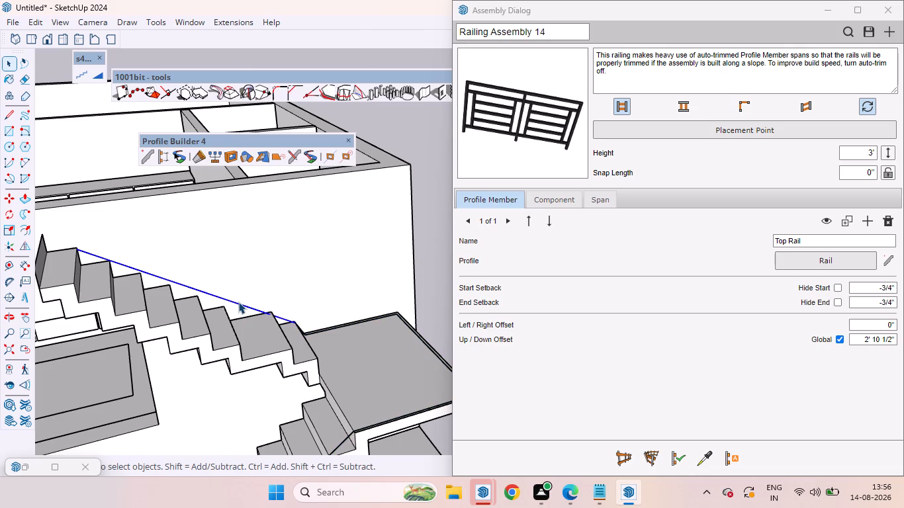
pyautogui.press('Delete')
pyautogui.scroll(3, 326, 315)
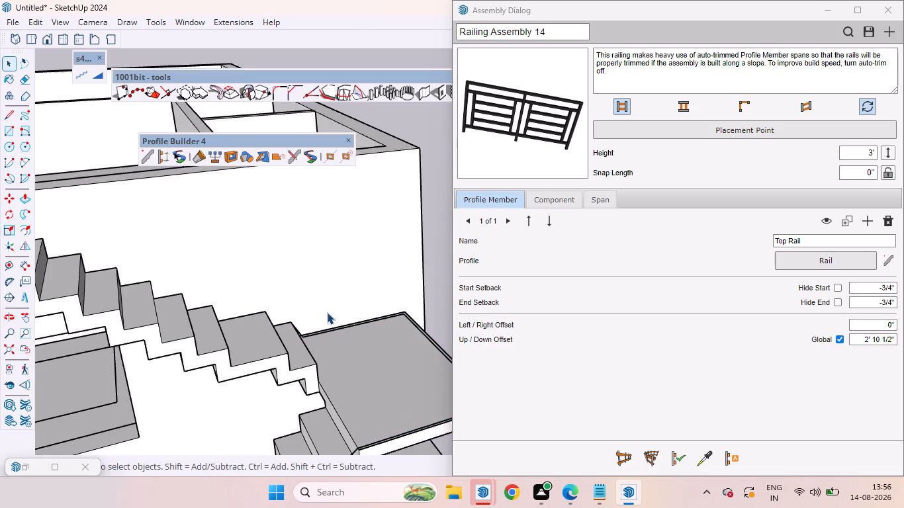
pyautogui.moveTo(335, 306); pyautogui.dragTo(310, 363, button='middle')
pyautogui.scroll(6, 273, 367)
pyautogui.click(263, 427)
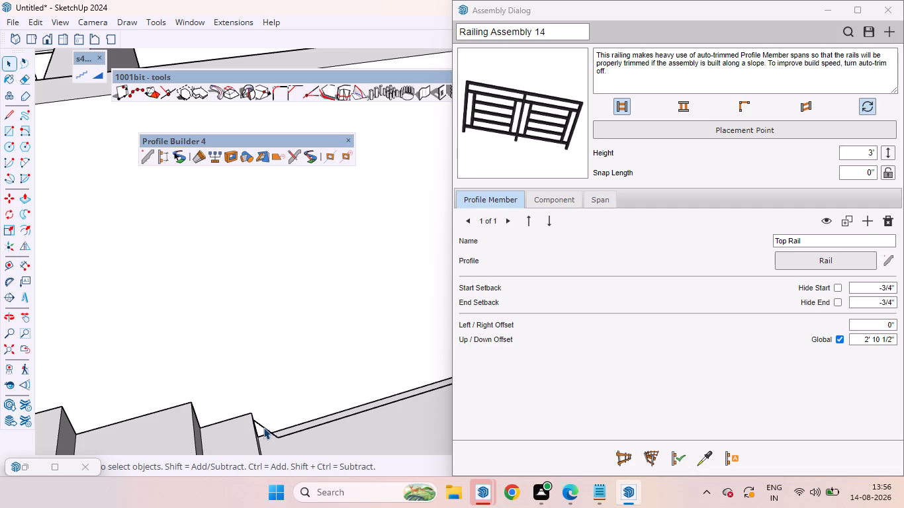
pyautogui.press('Delete')
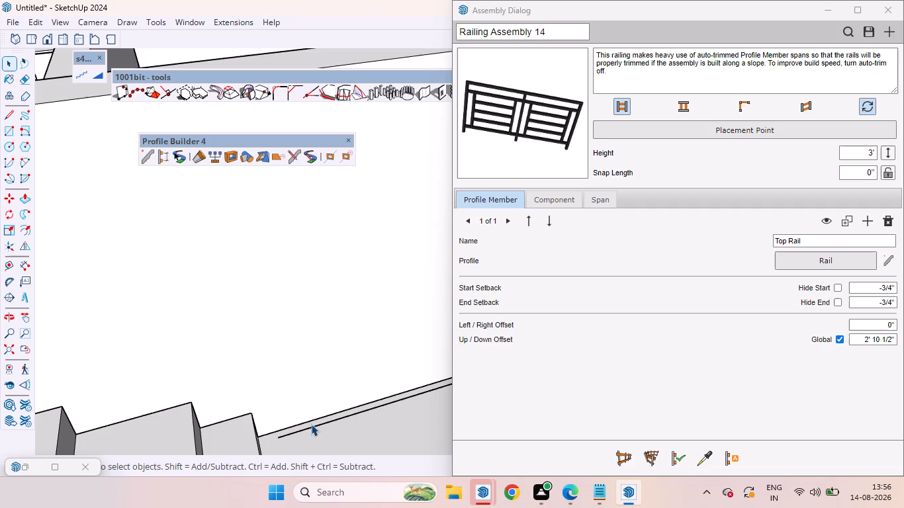
# Delete the two pieces of the landing path line that run beside the house wall.
pyautogui.click(314, 427)
pyautogui.press('Delete')
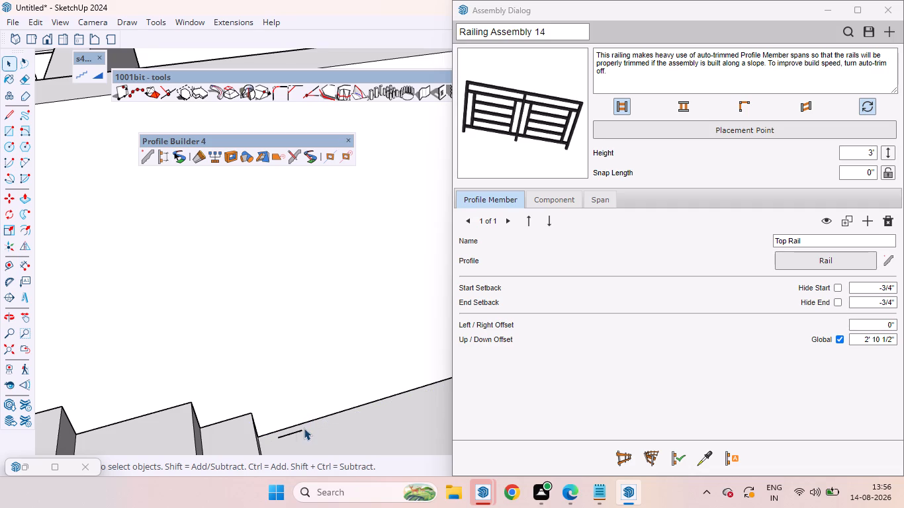
pyautogui.click(296, 430)
pyautogui.press('Delete')
pyautogui.scroll(-7, 308, 381)
pyautogui.scroll(-10, 341, 331)
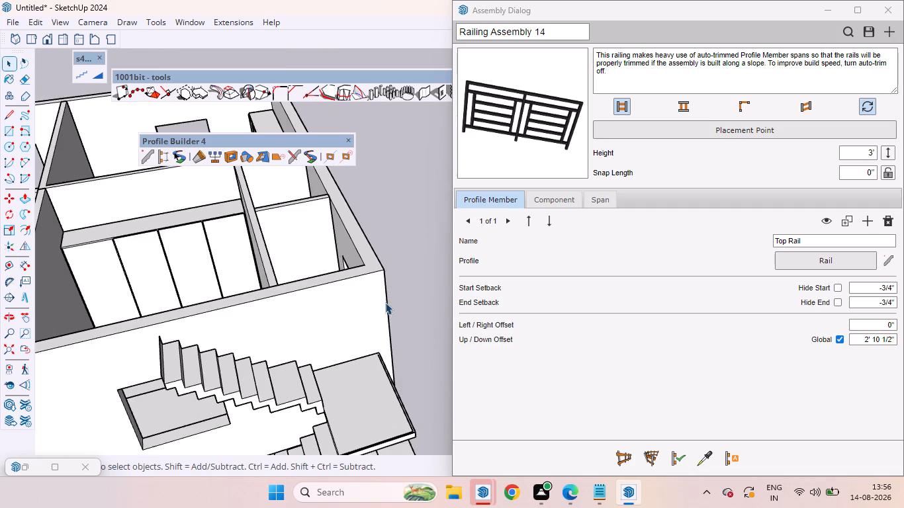
# Weld the lower-flight path line and the landing's two outer edge lines into one continuous path.
pyautogui.scroll(6, 415, 409)
pyautogui.scroll(5, 362, 382)
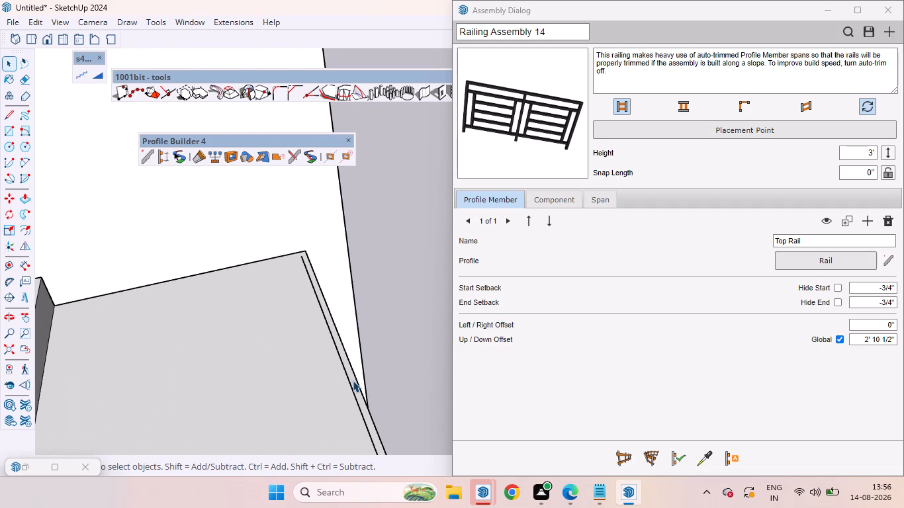
pyautogui.click(350, 382)
pyautogui.scroll(-10, 395, 301)
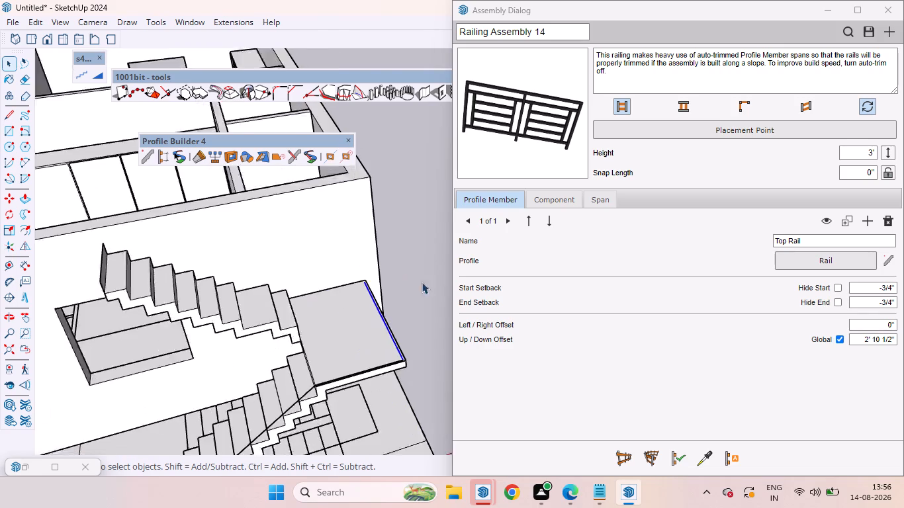
pyautogui.scroll(-2, 422, 282)
pyautogui.scroll(11, 349, 349)
pyautogui.scroll(-9, 351, 337)
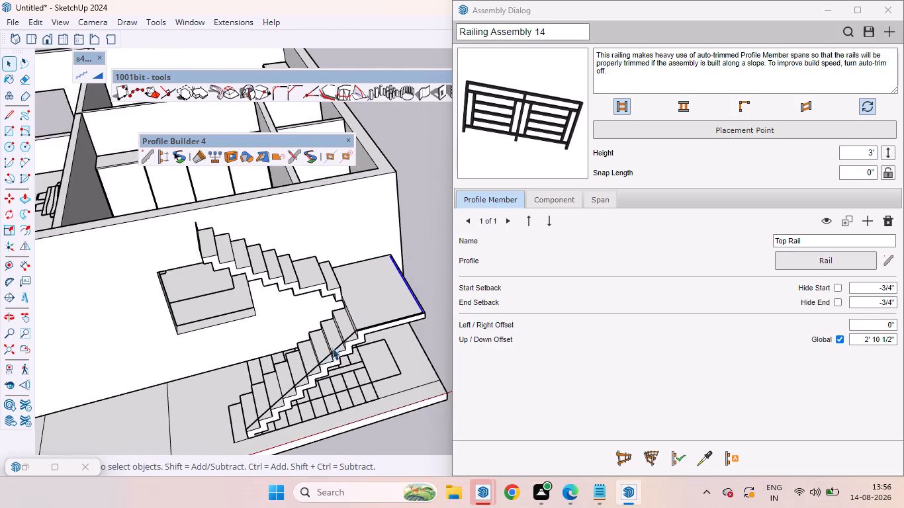
pyautogui.scroll(5, 314, 364)
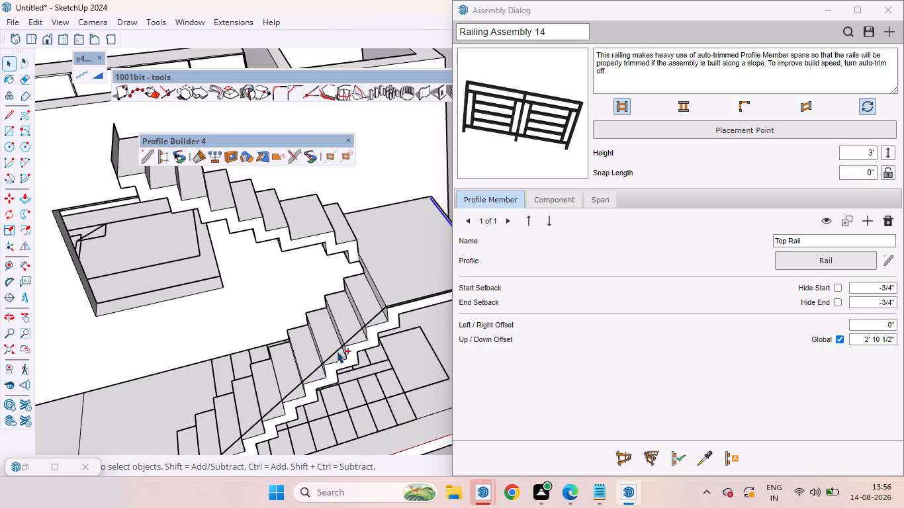
pyautogui.keyDown('ctrl'); pyautogui.click(337, 351); pyautogui.keyUp('ctrl')
pyautogui.keyDown('ctrl'); pyautogui.scroll(15, 389, 307); pyautogui.keyUp('ctrl')
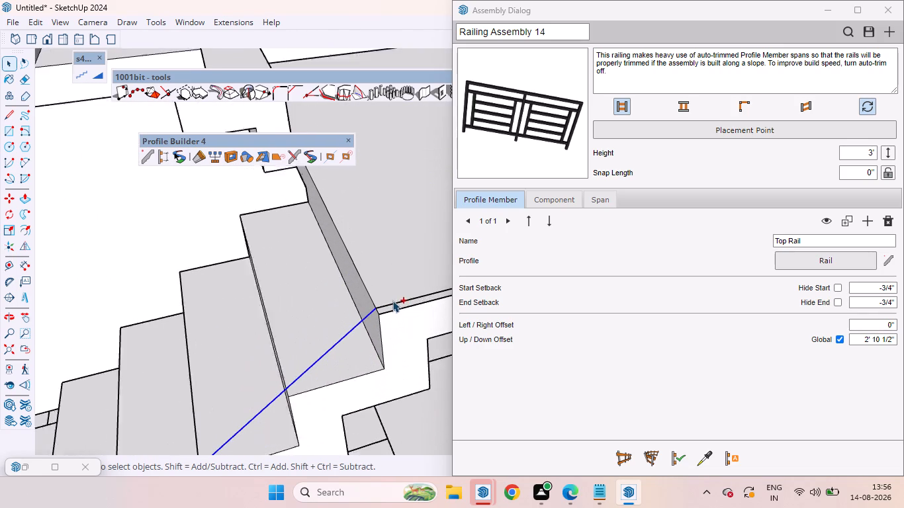
pyautogui.keyDown('ctrl'); pyautogui.scroll(1, 392, 300); pyautogui.keyUp('ctrl')
pyautogui.keyDown('ctrl'); pyautogui.click(393, 303); pyautogui.keyUp('ctrl')
pyautogui.keyDown('ctrl'); pyautogui.rightClick(393, 303); pyautogui.keyUp('ctrl')
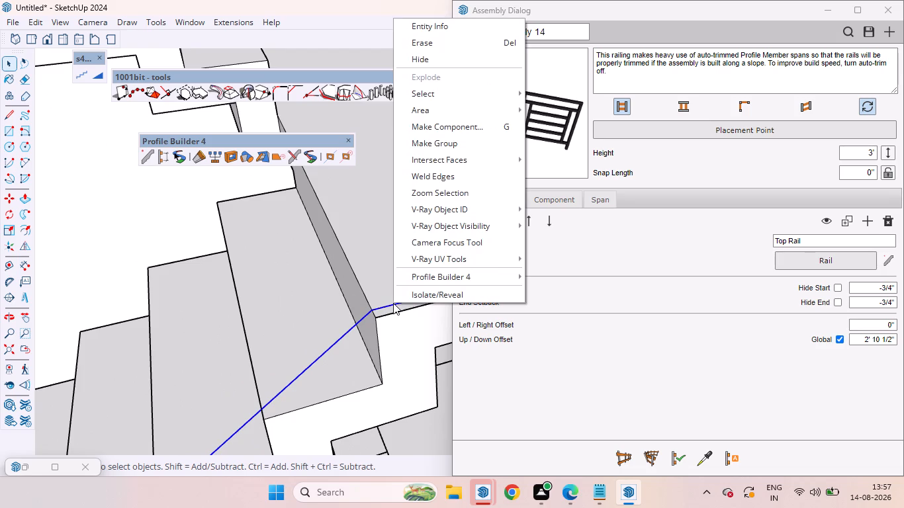
pyautogui.keyDown('ctrl'); pyautogui.click(428, 173); pyautogui.keyUp('ctrl')
# Build Railing Assembly 14 along the welded path on the lower flight and the landing's outer edges.
pyautogui.scroll(-5, 356, 316)
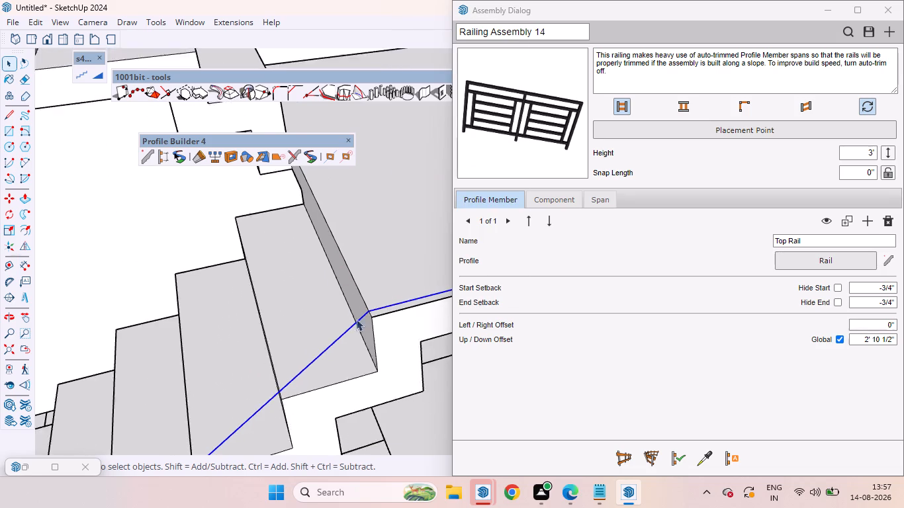
pyautogui.scroll(-8, 356, 319)
pyautogui.scroll(-6, 293, 308)
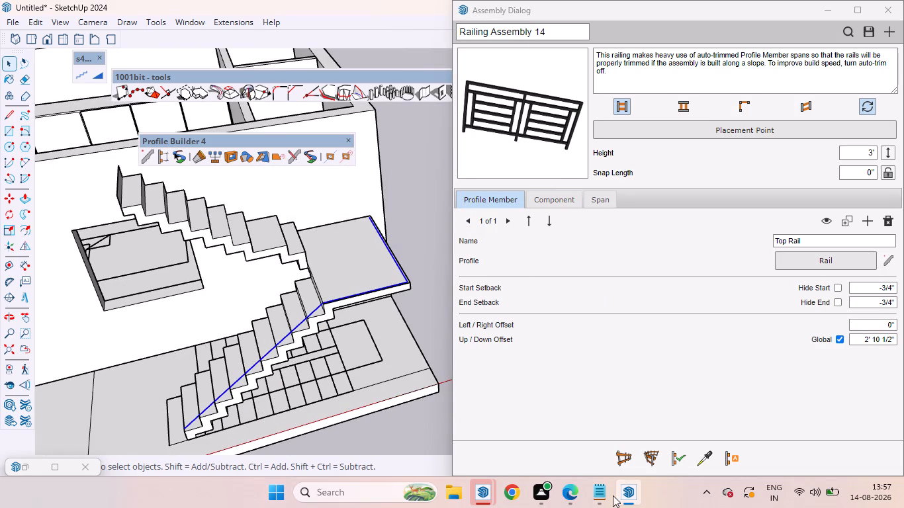
pyautogui.click(643, 460)
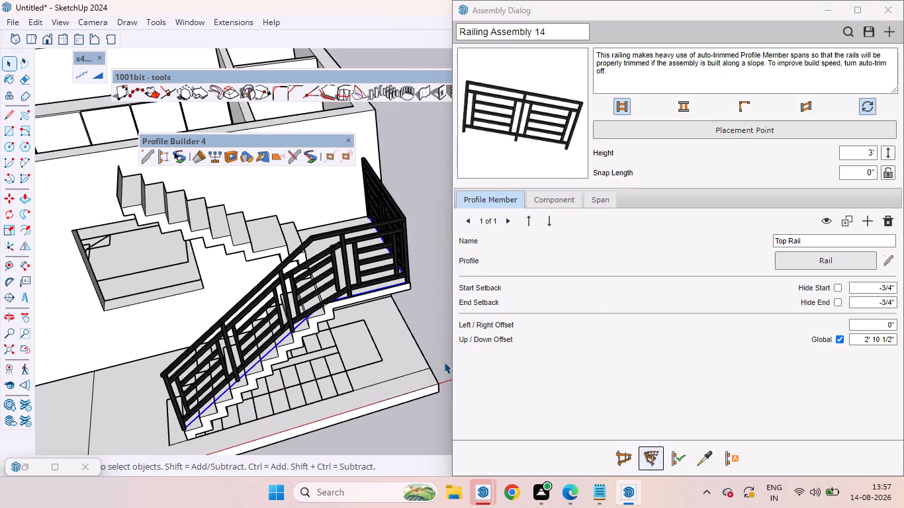
# Delete the welded path line beneath the new staircase railing, keeping the railing itself.
pyautogui.scroll(3, 373, 207)
pyautogui.scroll(-4, 377, 246)
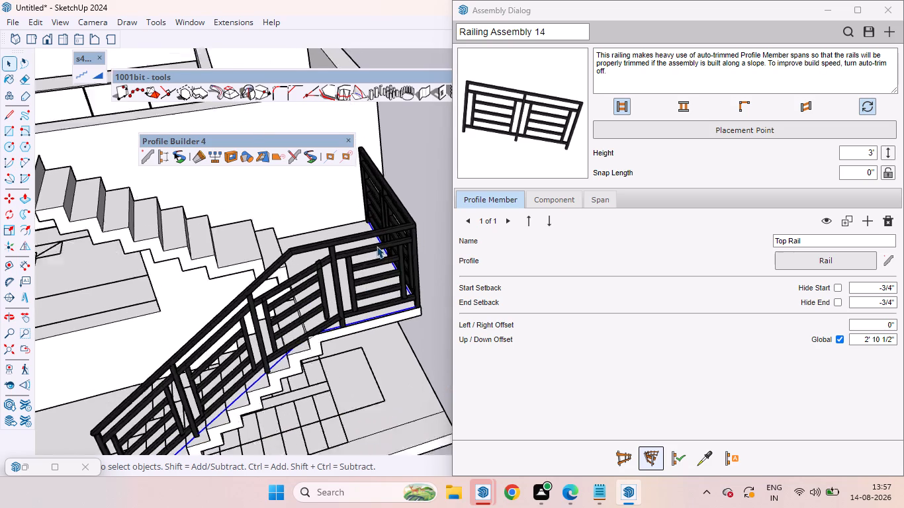
pyautogui.scroll(-2, 377, 246)
pyautogui.moveTo(326, 295); pyautogui.dragTo(316, 208, button='middle')
pyautogui.scroll(-6, 322, 269)
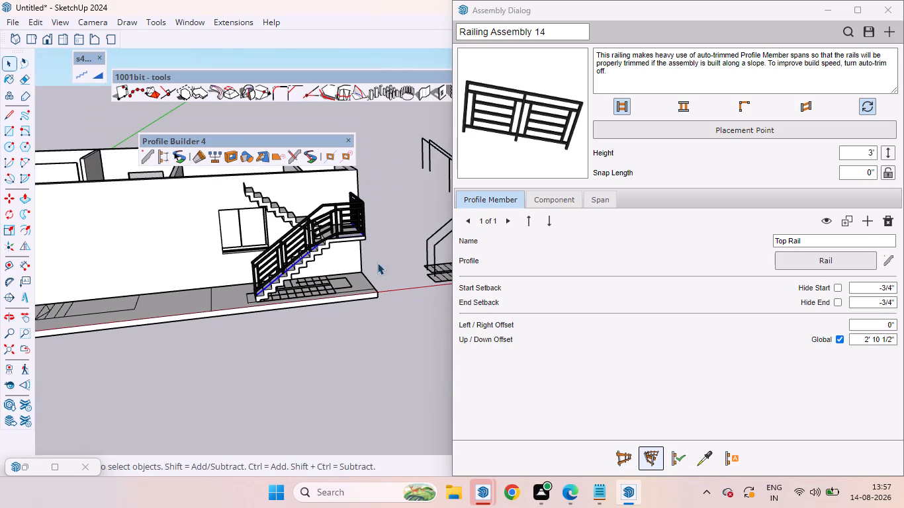
pyautogui.press('space')
pyautogui.click(392, 237)
pyautogui.scroll(3, 341, 240)
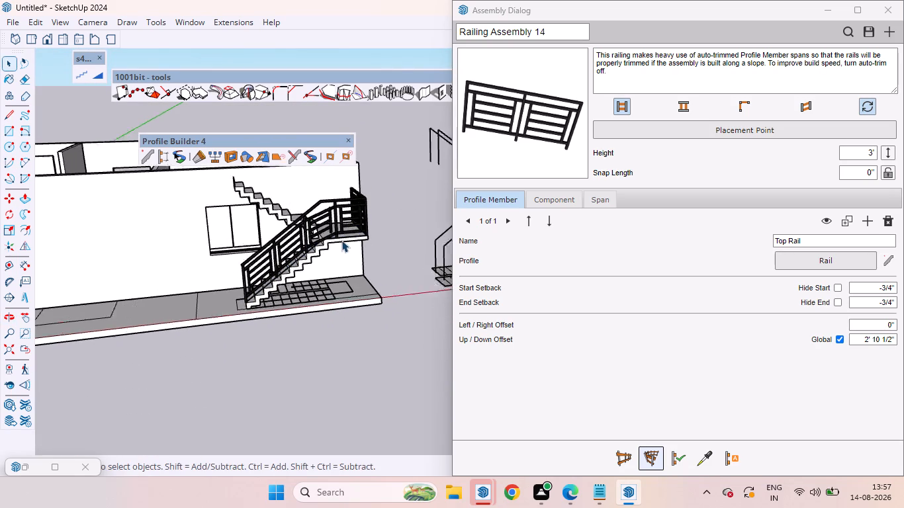
pyautogui.scroll(7, 341, 240)
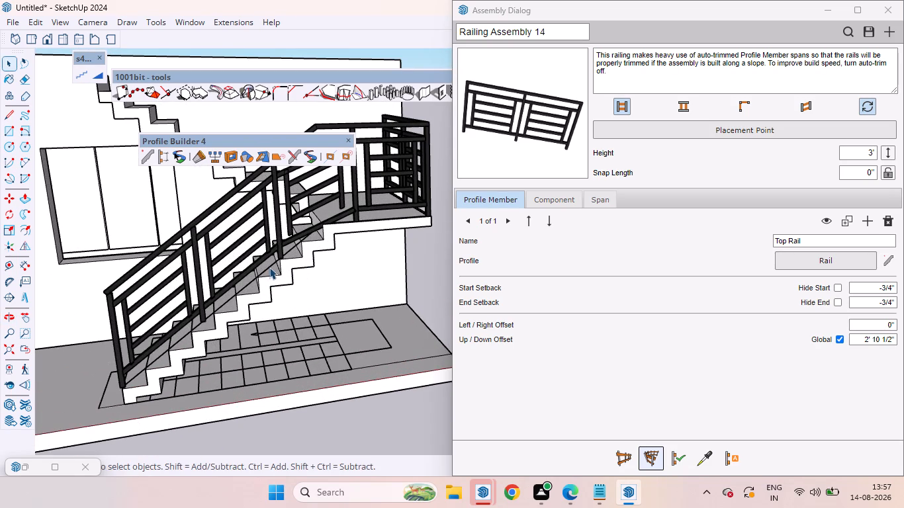
pyautogui.click(269, 267)
pyautogui.scroll(-2, 268, 310)
pyautogui.scroll(1, 268, 312)
pyautogui.scroll(-4, 268, 313)
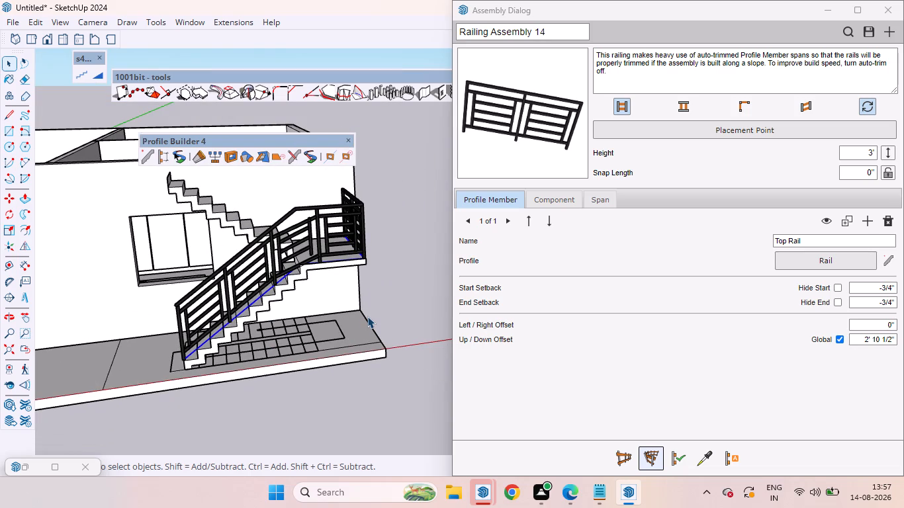
pyautogui.press('Delete')
# Move the new railing very slightly, using the base of its lowest post on the bottom step, and clear the selection.
pyautogui.scroll(-6, 385, 284)
pyautogui.moveTo(384, 250); pyautogui.dragTo(349, 374, button='middle')
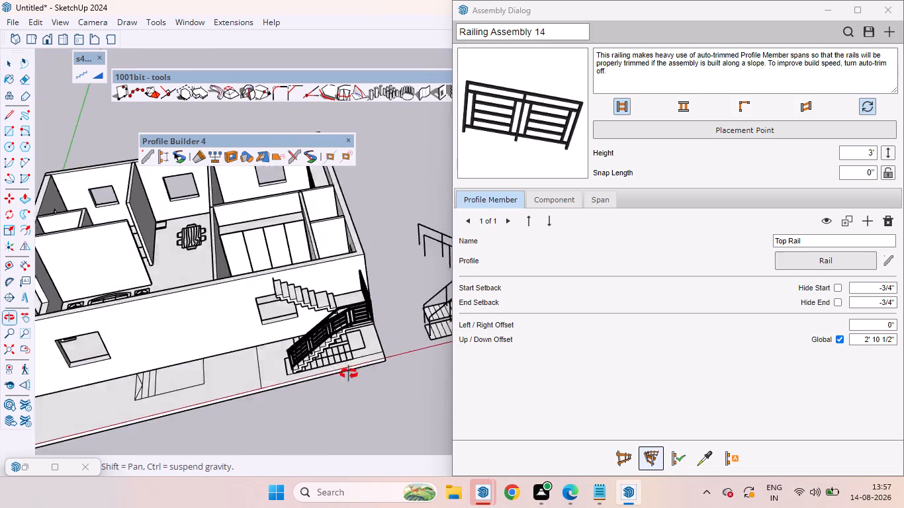
pyautogui.moveTo(349, 374); pyautogui.dragTo(336, 454, button='middle')
pyautogui.scroll(11, 301, 245)
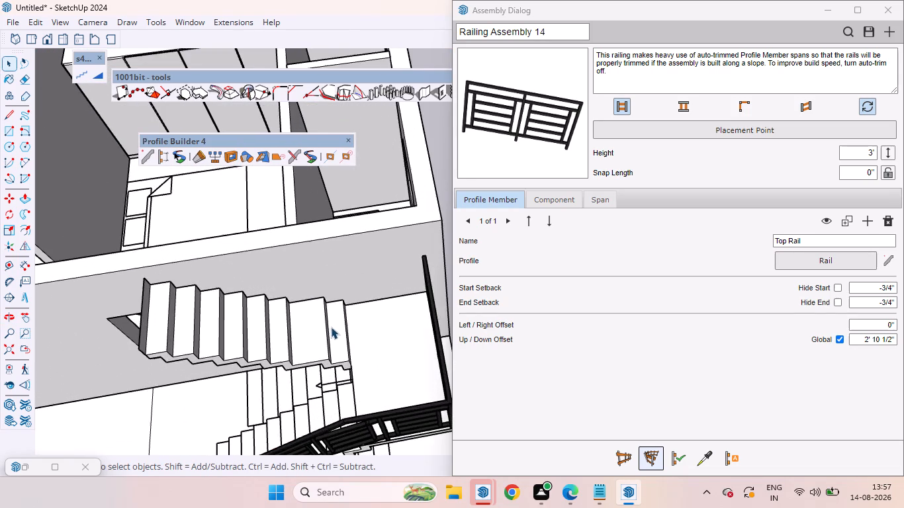
pyautogui.scroll(-14, 339, 314)
pyautogui.moveTo(283, 372); pyautogui.dragTo(422, 297, button='middle')
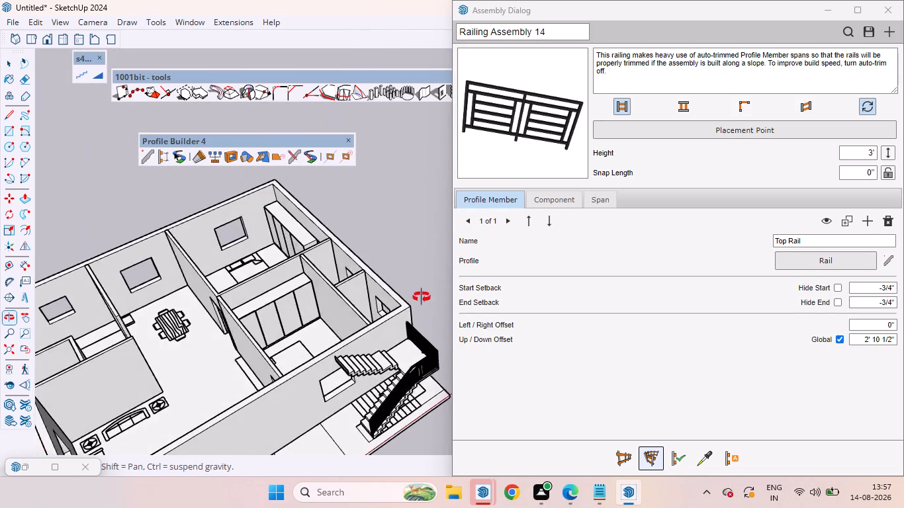
pyautogui.moveTo(422, 297); pyautogui.dragTo(423, 292, button='middle')
pyautogui.scroll(-7, 273, 364)
pyautogui.scroll(5, 304, 365)
pyautogui.scroll(-6, 351, 376)
pyautogui.moveTo(349, 388); pyautogui.dragTo(398, 322, button='middle')
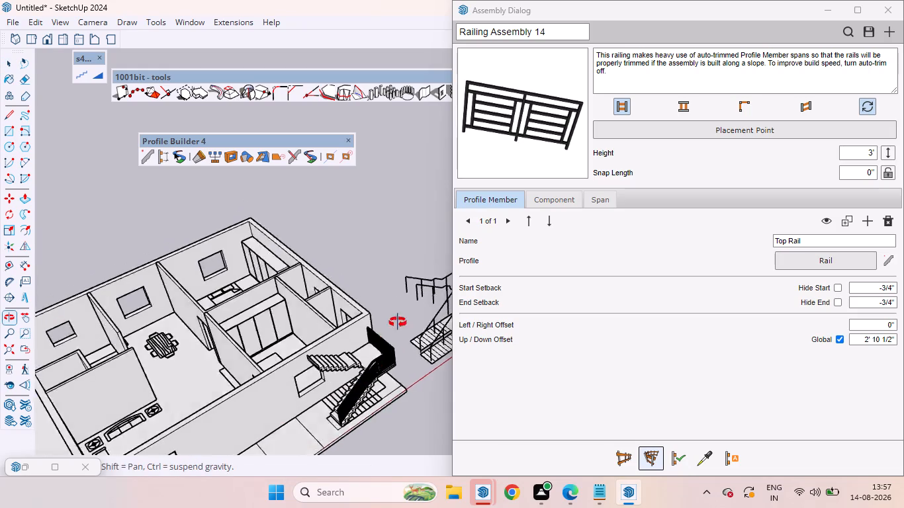
pyautogui.moveTo(398, 322); pyautogui.dragTo(440, 246, button='middle')
pyautogui.scroll(10, 397, 376)
pyautogui.click(375, 362)
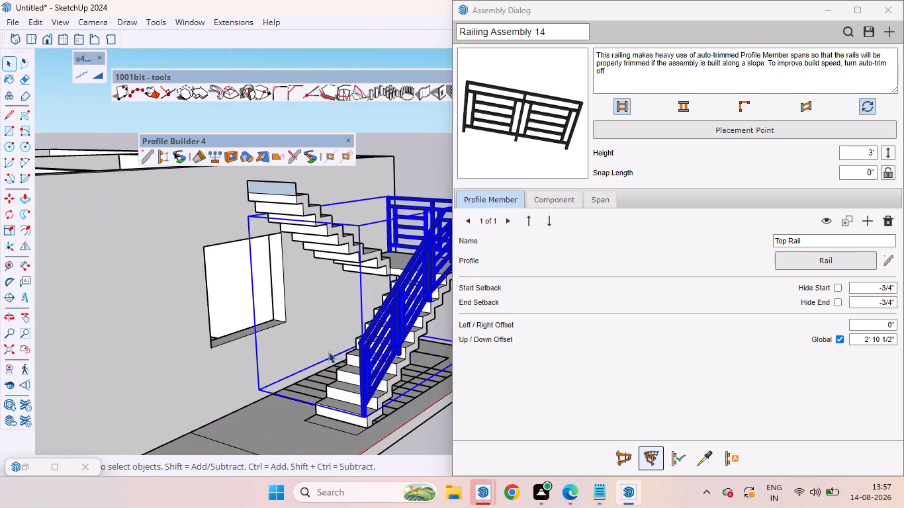
pyautogui.scroll(-6, 310, 306)
pyautogui.click(356, 356)
pyautogui.press('m')
pyautogui.scroll(-1, 357, 361)
pyautogui.scroll(7, 357, 363)
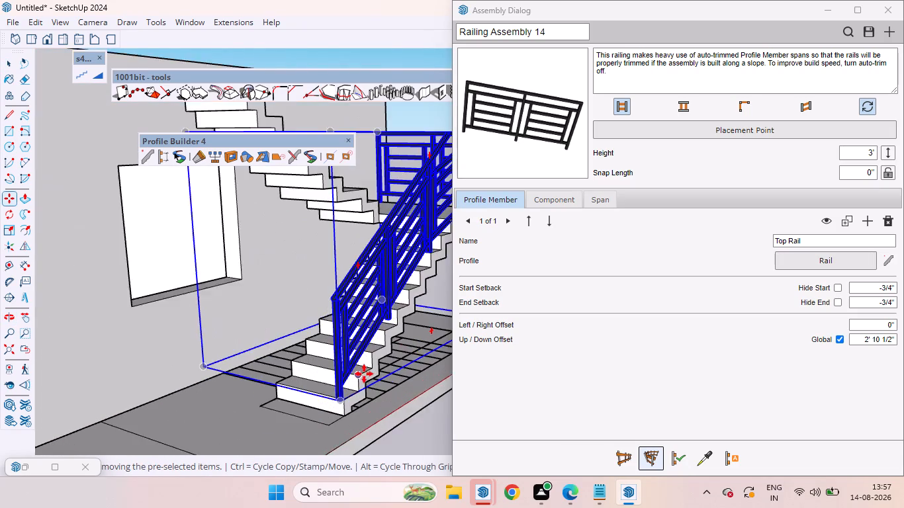
pyautogui.scroll(6, 364, 374)
pyautogui.click(319, 415)
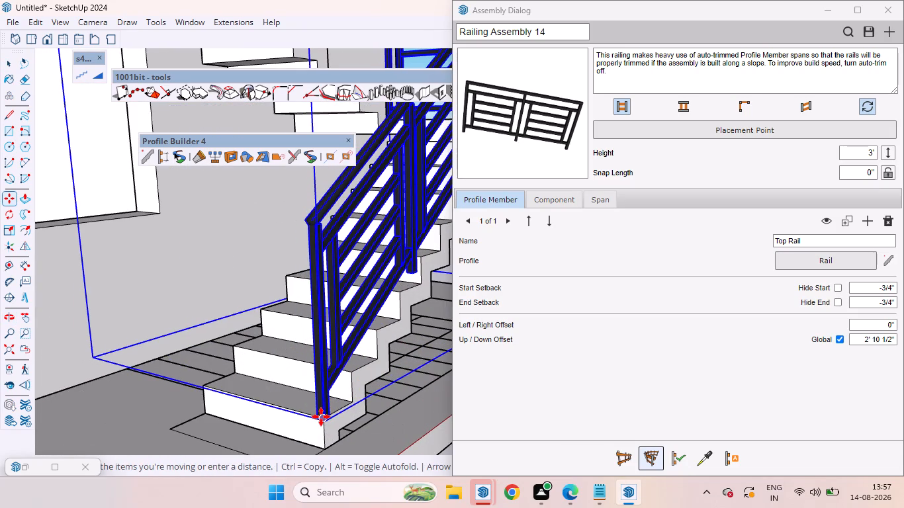
pyautogui.click(321, 417)
pyautogui.scroll(-8, 339, 380)
pyautogui.moveTo(394, 362); pyautogui.dragTo(249, 360, button='middle')
pyautogui.scroll(5, 208, 330)
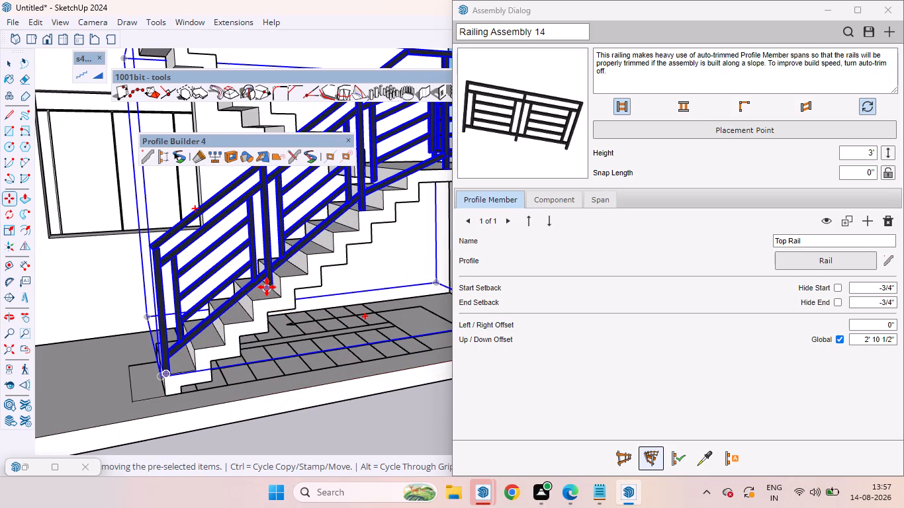
pyautogui.scroll(1, 268, 316)
pyautogui.scroll(-7, 263, 354)
pyautogui.press('space')
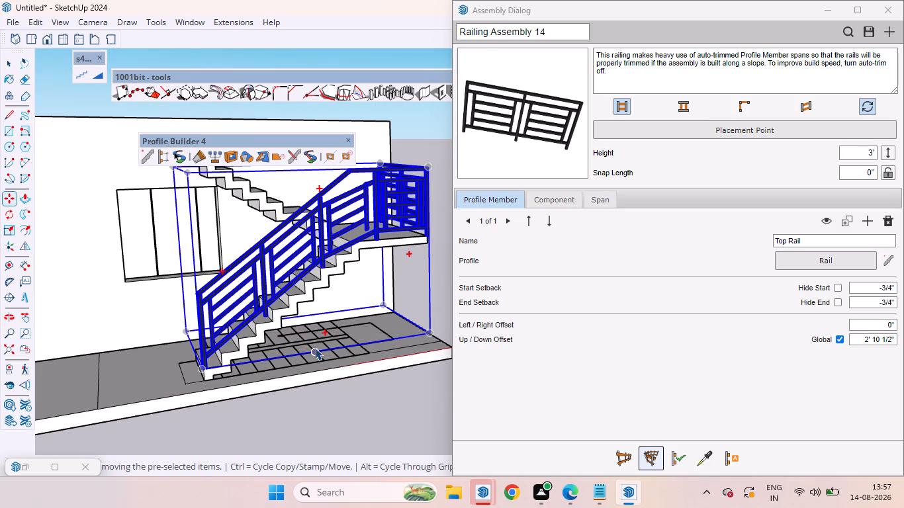
pyautogui.click(333, 415)
# Draw a sloping line along the lower flight's inner side, from the bottom step's corner up to the landing edge.
pyautogui.scroll(-4, 273, 284)
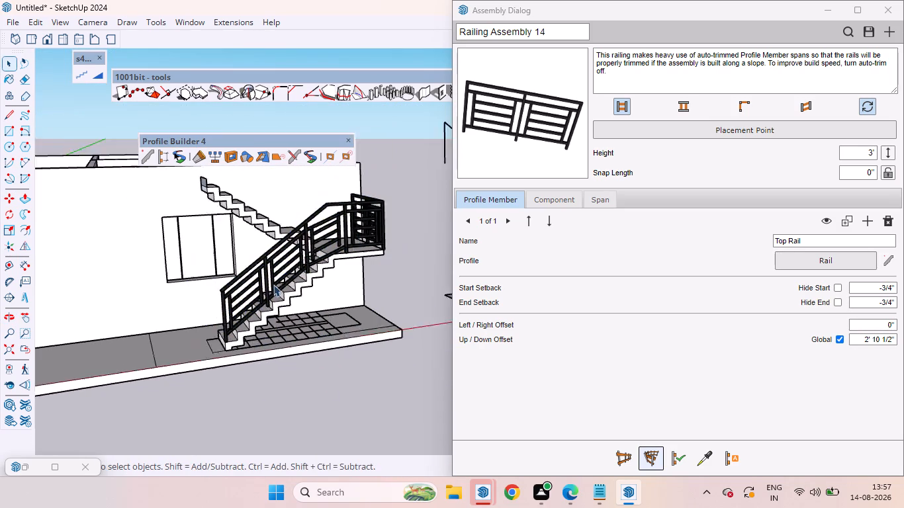
pyautogui.scroll(-3, 273, 284)
pyautogui.moveTo(275, 280); pyautogui.dragTo(432, 382, button='middle')
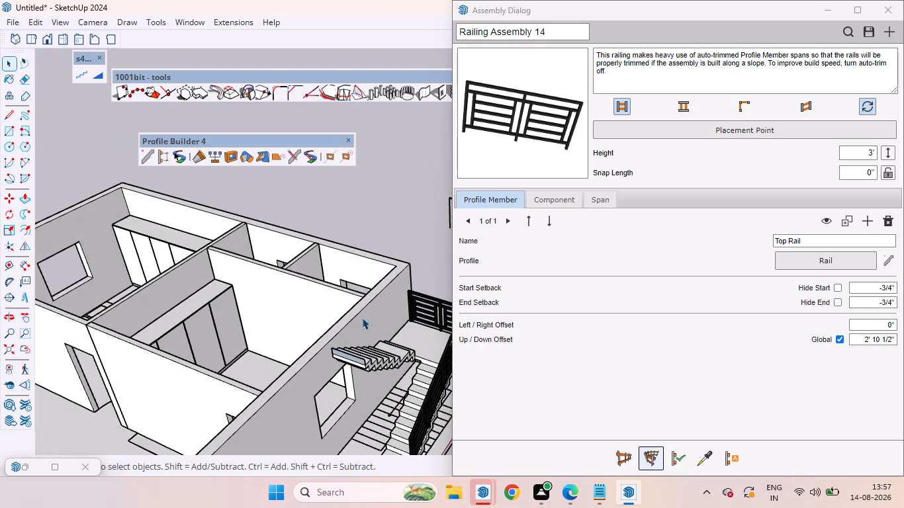
pyautogui.scroll(-5, 364, 302)
pyautogui.scroll(5, 407, 312)
pyautogui.scroll(-7, 364, 300)
pyautogui.scroll(5, 359, 362)
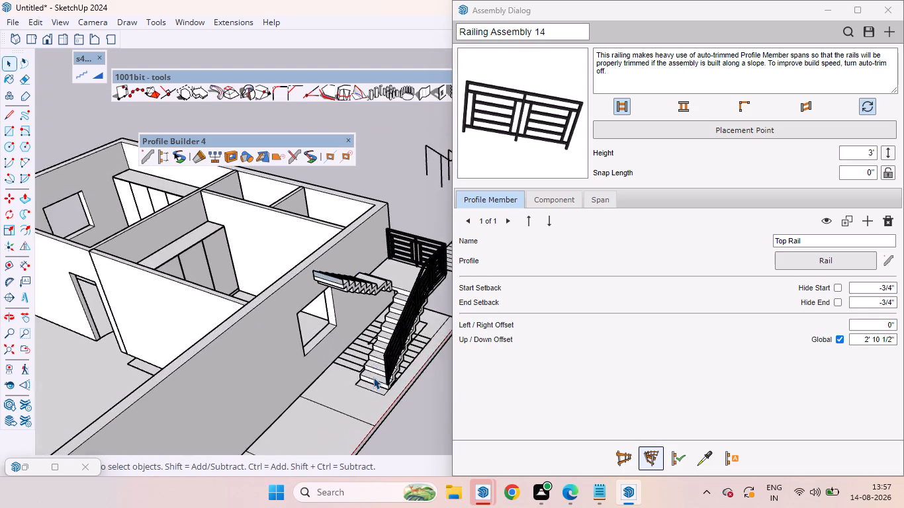
pyautogui.moveTo(377, 377); pyautogui.dragTo(479, 355, button='middle')
pyautogui.scroll(-1, 387, 333)
pyautogui.scroll(1, 386, 333)
pyautogui.scroll(-5, 386, 333)
pyautogui.scroll(6, 431, 378)
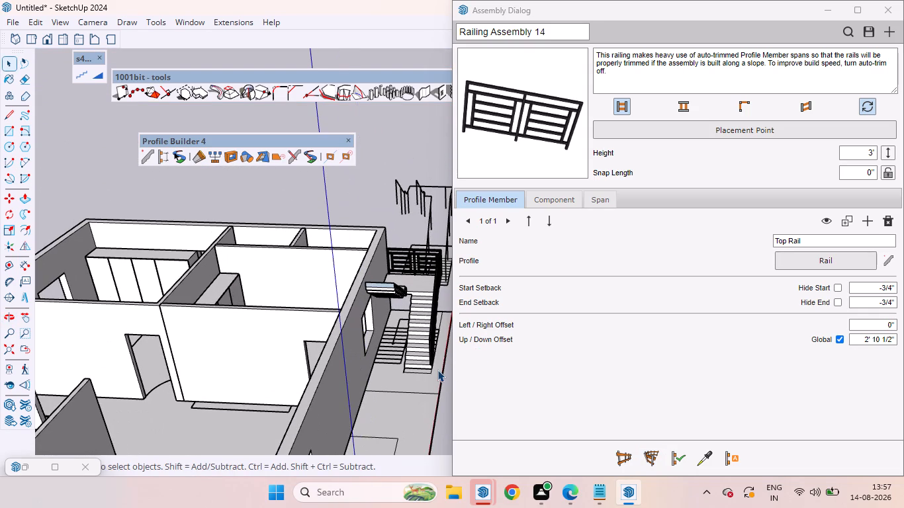
pyautogui.press('l')
pyautogui.scroll(12, 401, 371)
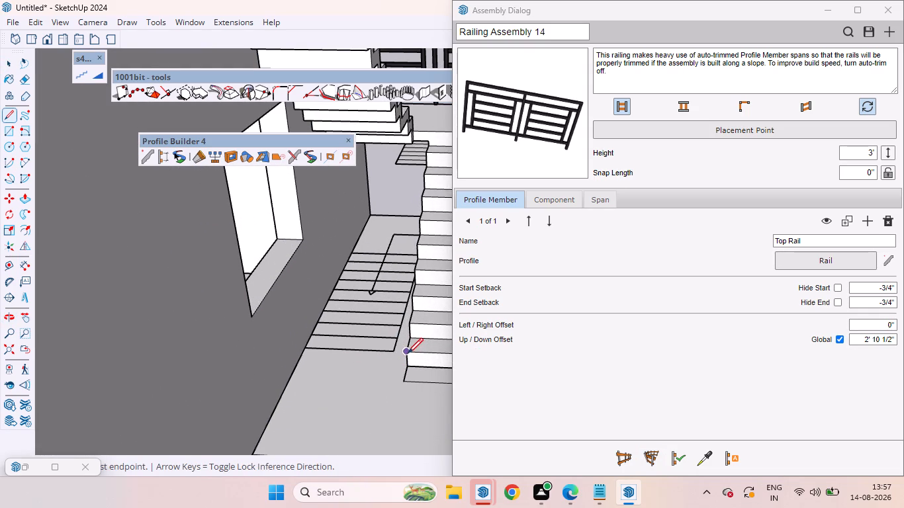
pyautogui.click(408, 353)
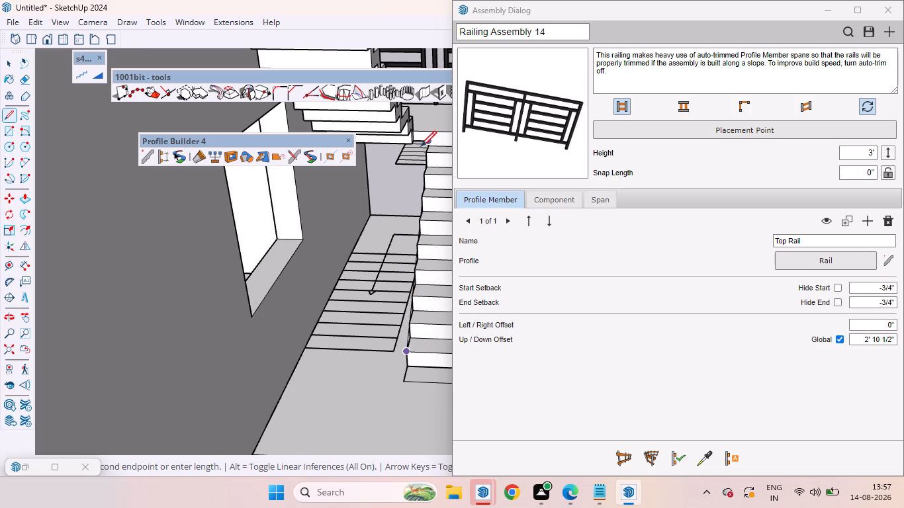
pyautogui.scroll(-8, 310, 243)
pyautogui.scroll(6, 364, 166)
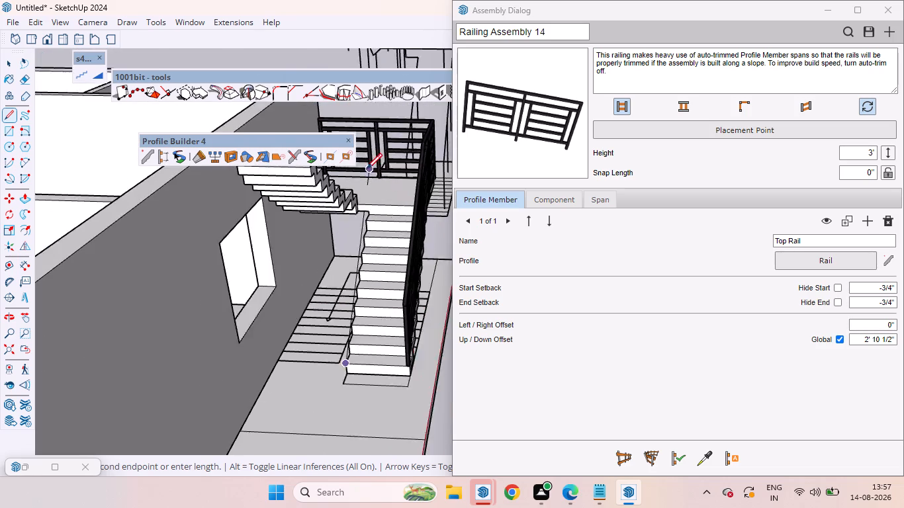
pyautogui.moveTo(378, 223); pyautogui.dragTo(193, 419, button='middle')
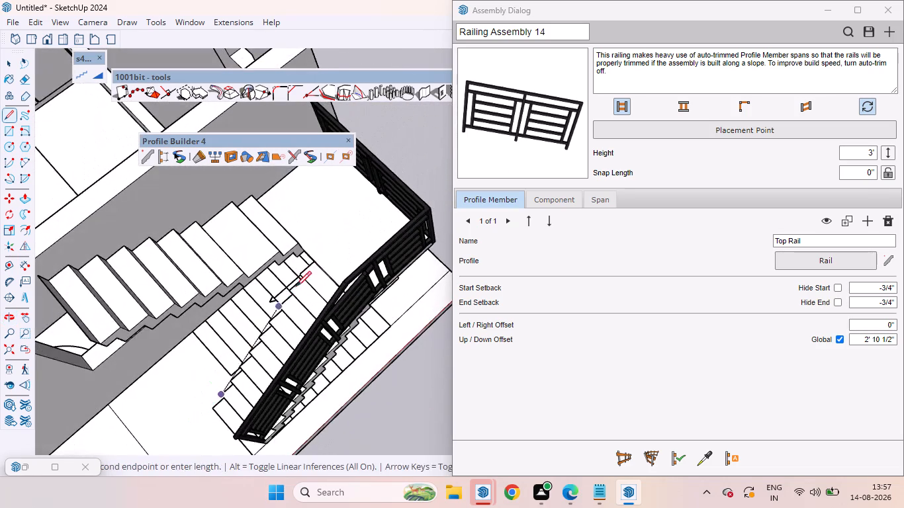
pyautogui.scroll(4, 299, 278)
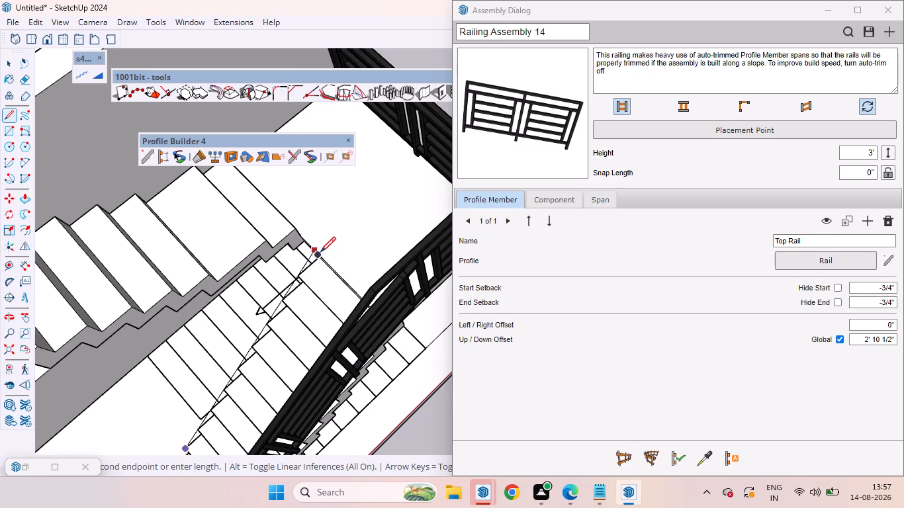
pyautogui.moveTo(322, 257); pyautogui.dragTo(408, 276, button='middle')
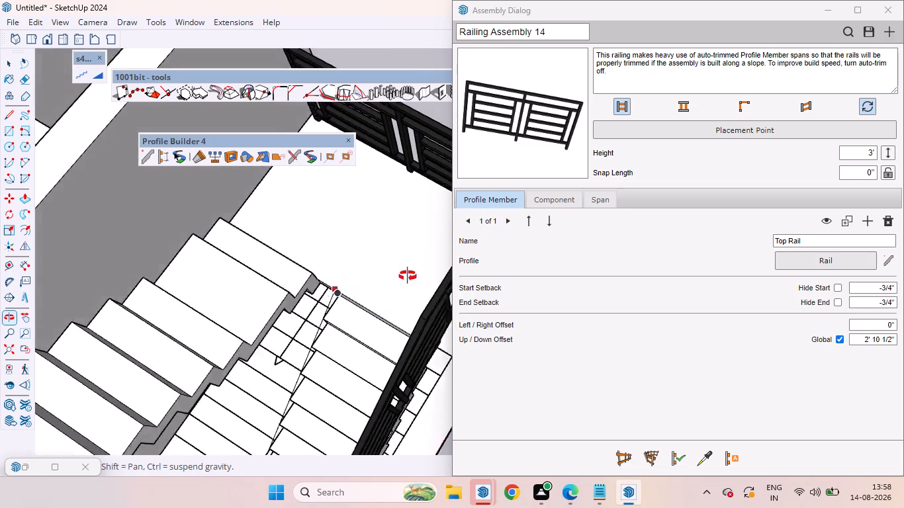
pyautogui.moveTo(408, 276); pyautogui.dragTo(418, 284, button='middle')
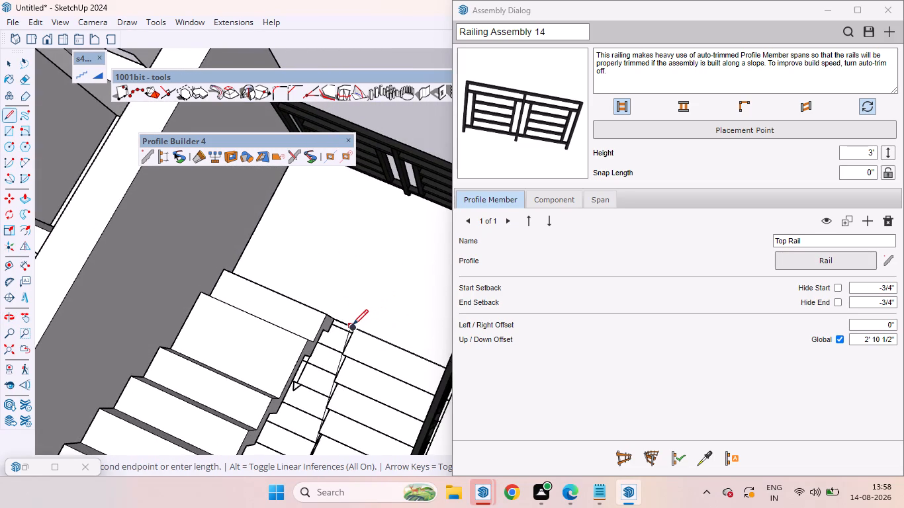
pyautogui.click(353, 325)
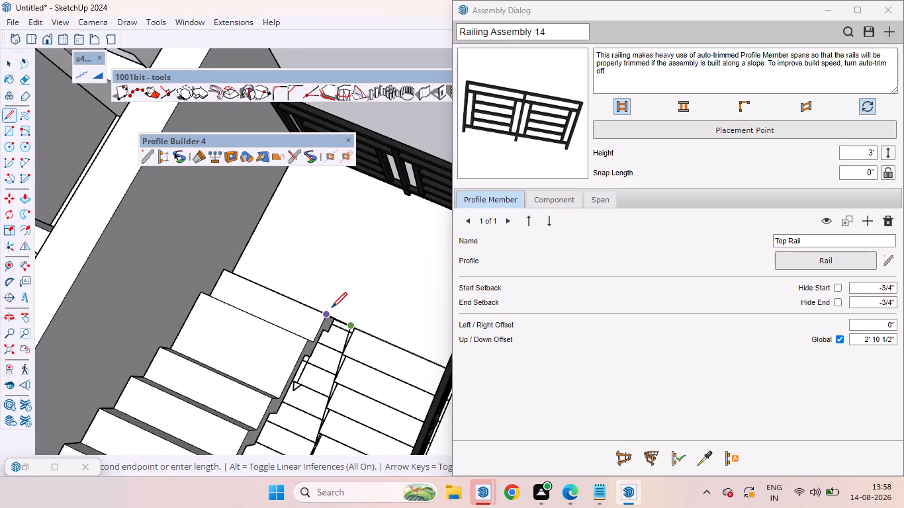
# Continue the path line across the landing's inner edge to the inner corner where the upper flight begins.
pyautogui.scroll(5, 335, 306)
pyautogui.moveTo(340, 308); pyautogui.dragTo(136, 273, button='middle')
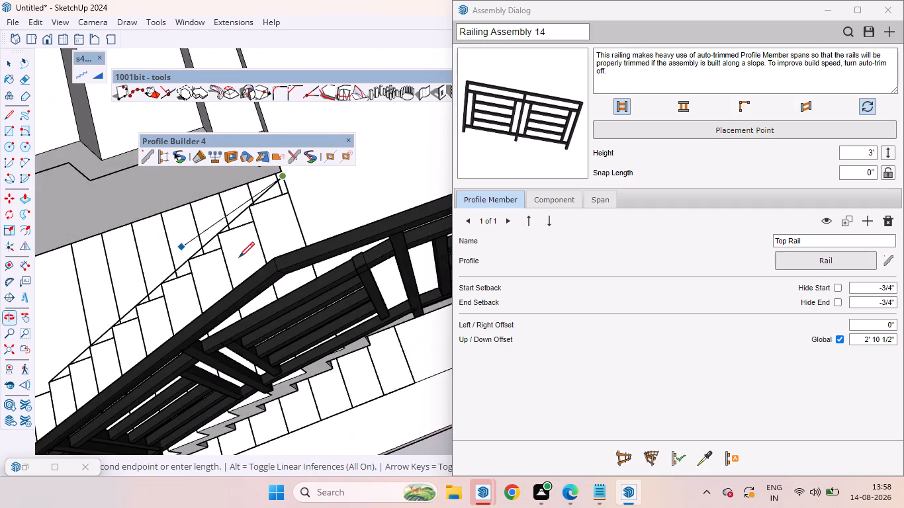
pyautogui.scroll(-12, 240, 259)
pyautogui.moveTo(282, 224); pyautogui.dragTo(156, 249, button='middle')
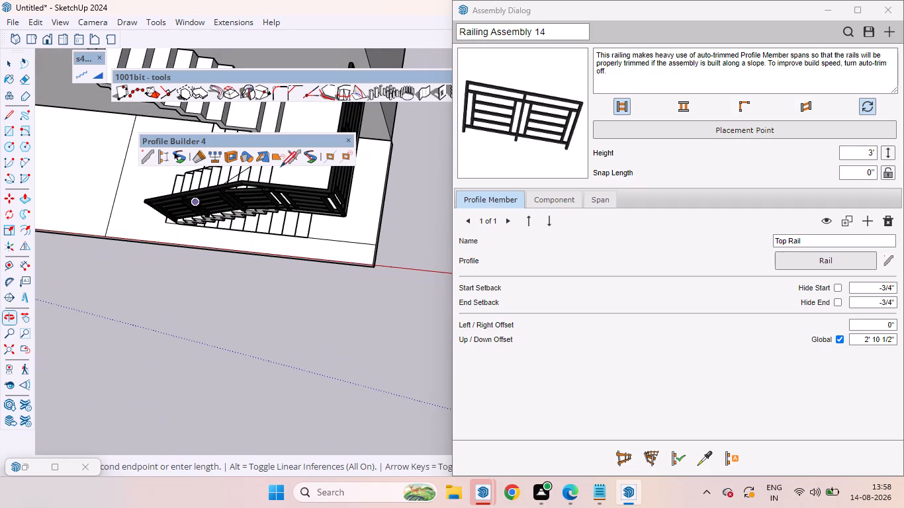
pyautogui.scroll(-6, 229, 228)
pyautogui.scroll(7, 273, 212)
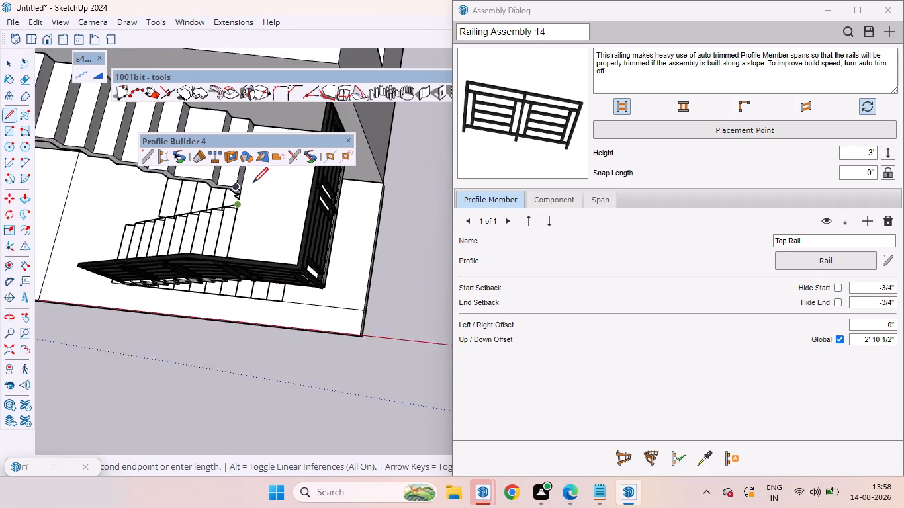
pyautogui.scroll(10, 253, 183)
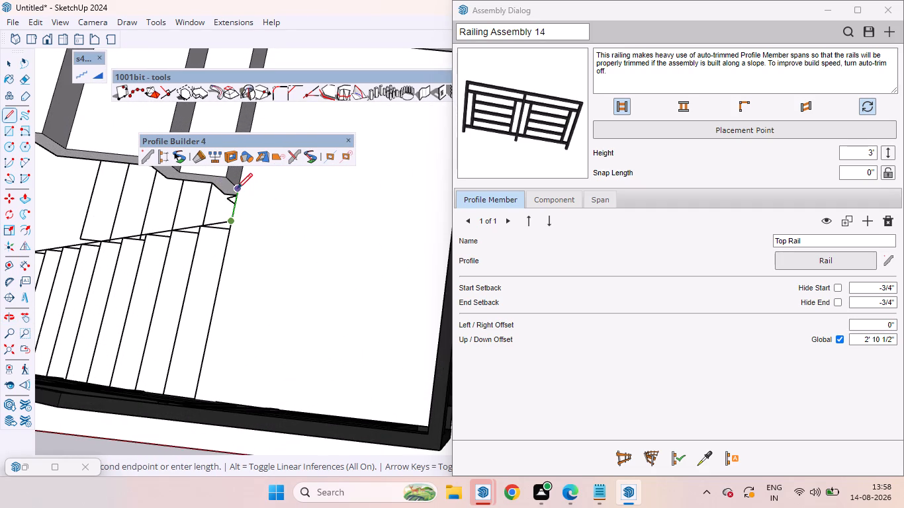
pyautogui.click(237, 189)
# Draw connected line segments up the upper flight's inner side, from the landing corner along the step corners towards the top.
pyautogui.scroll(-7, 253, 200)
pyautogui.click(240, 189)
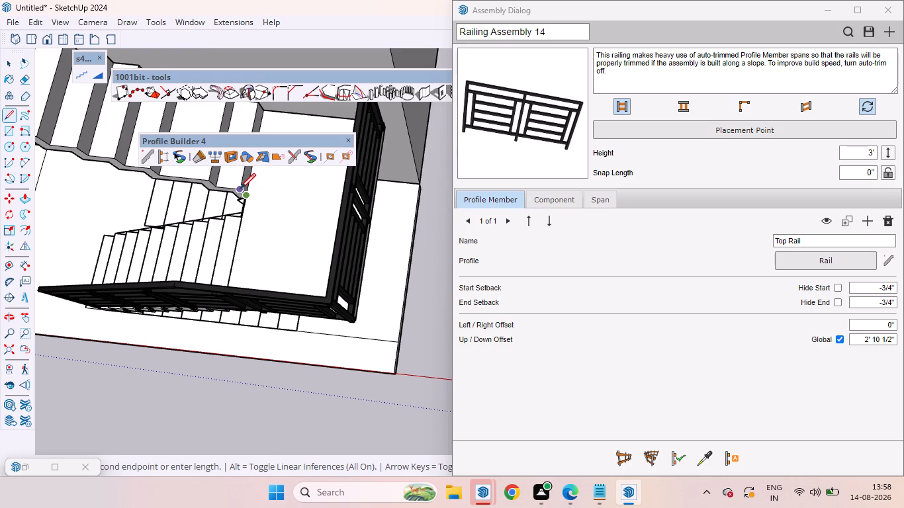
pyautogui.click(210, 179)
pyautogui.scroll(-6, 212, 180)
pyautogui.scroll(1, 248, 206)
pyautogui.scroll(-3, 248, 206)
pyautogui.click(195, 183)
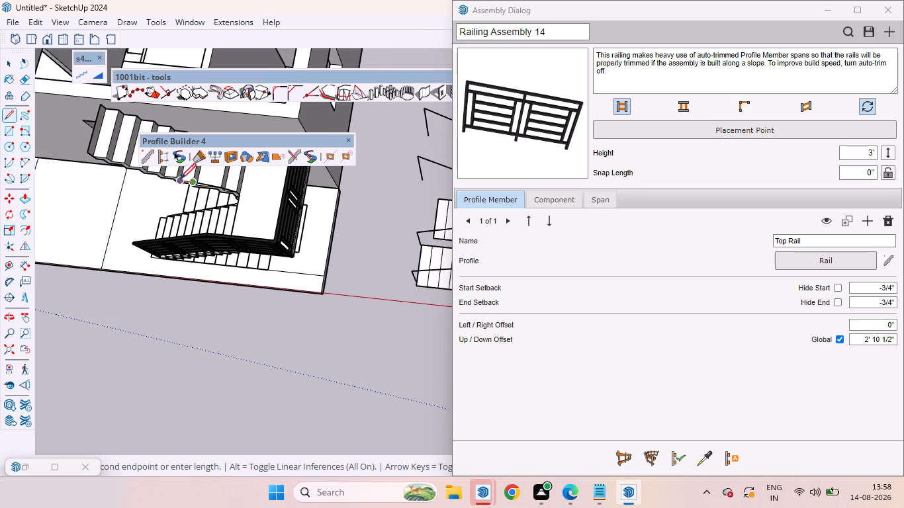
pyautogui.click(179, 179)
pyautogui.click(158, 176)
pyautogui.scroll(-7, 189, 202)
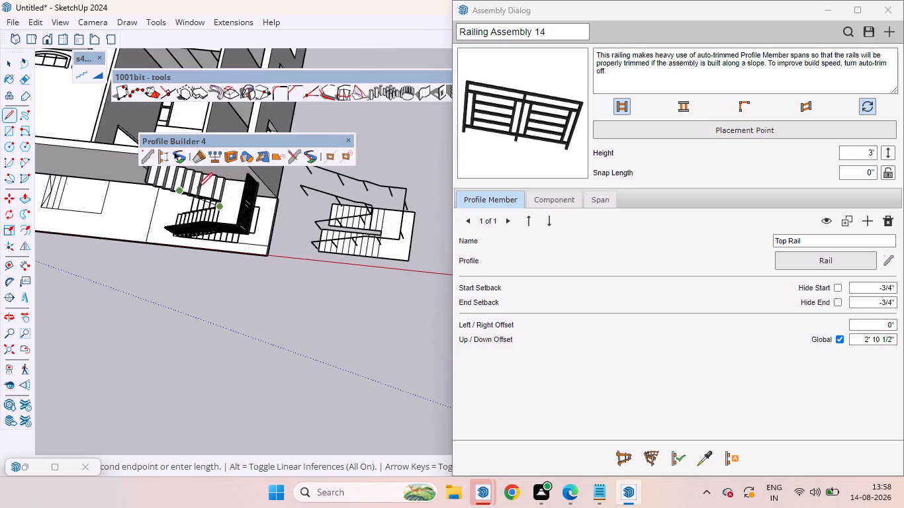
pyautogui.scroll(14, 153, 170)
pyautogui.click(179, 196)
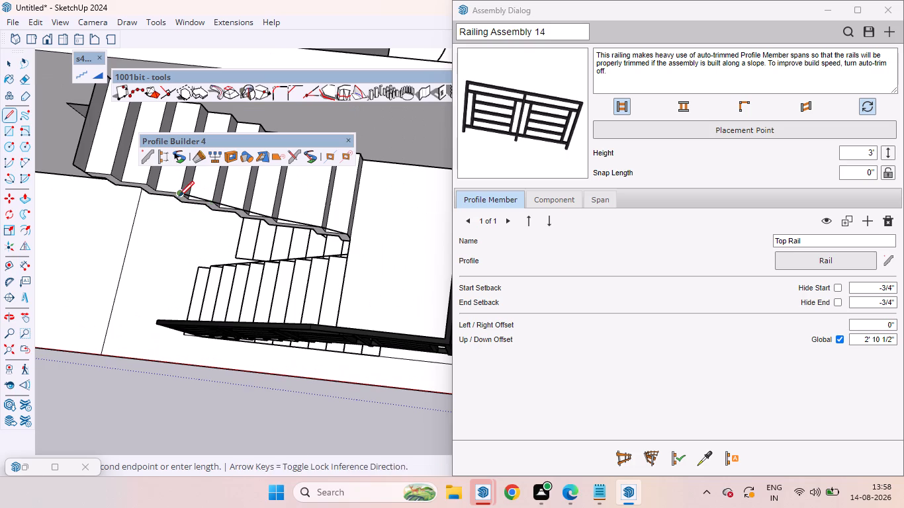
pyautogui.click(146, 183)
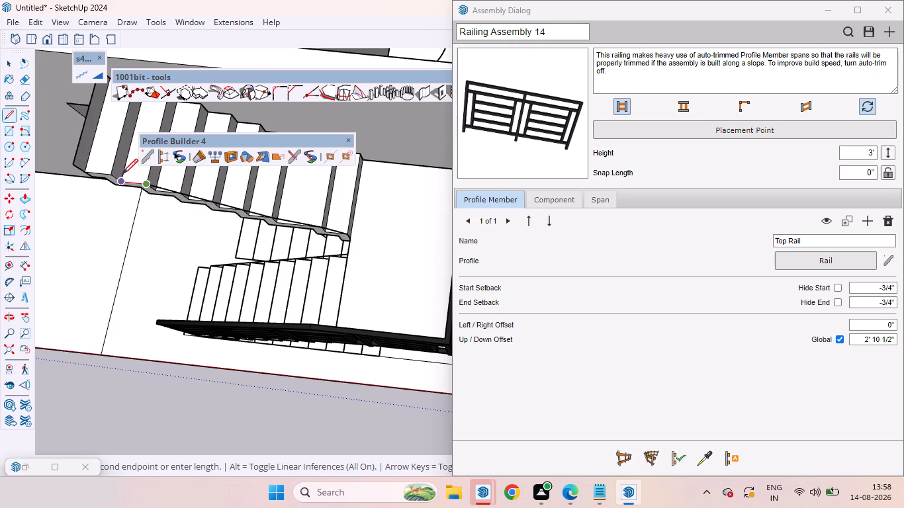
pyautogui.click(114, 173)
pyautogui.click(110, 178)
# Select all inner path segments along the upper flight, landing edge and lower flight, and weld them into one path.
pyautogui.press('space')
pyautogui.scroll(4, 125, 175)
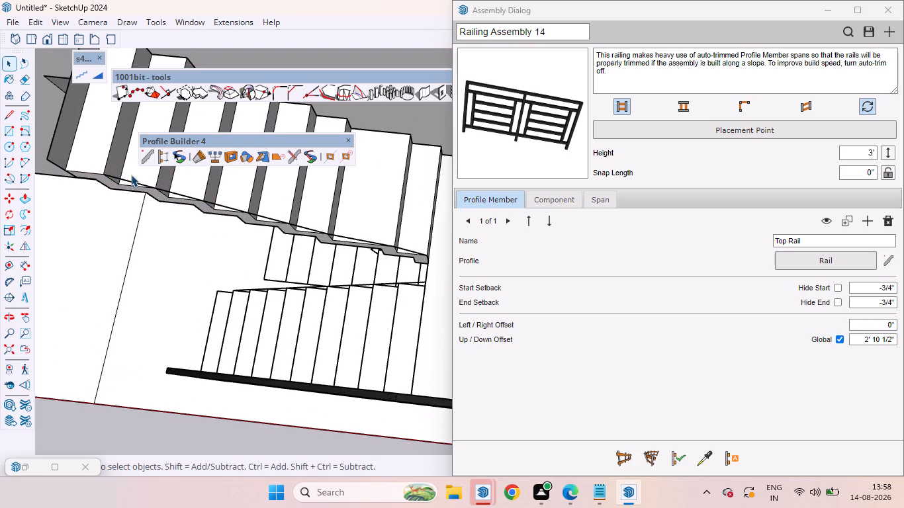
pyautogui.click(130, 178)
pyautogui.click(133, 181)
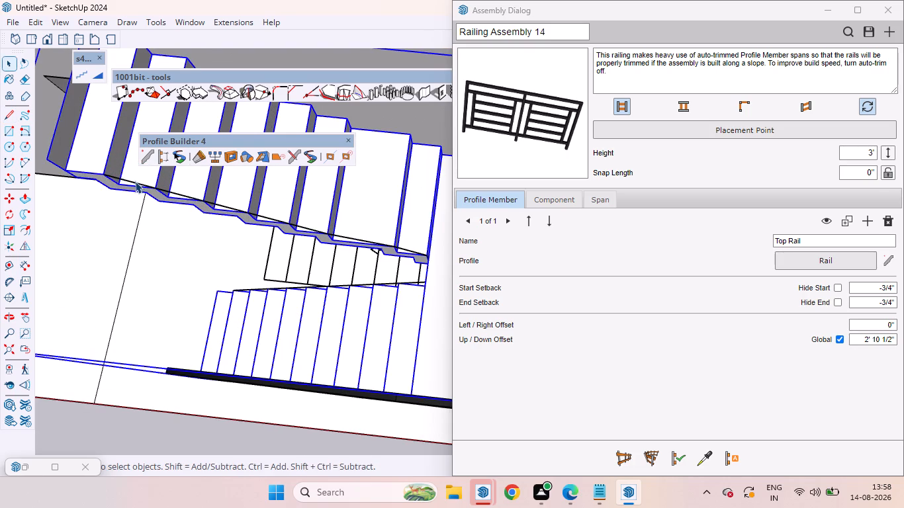
pyautogui.scroll(6, 165, 185)
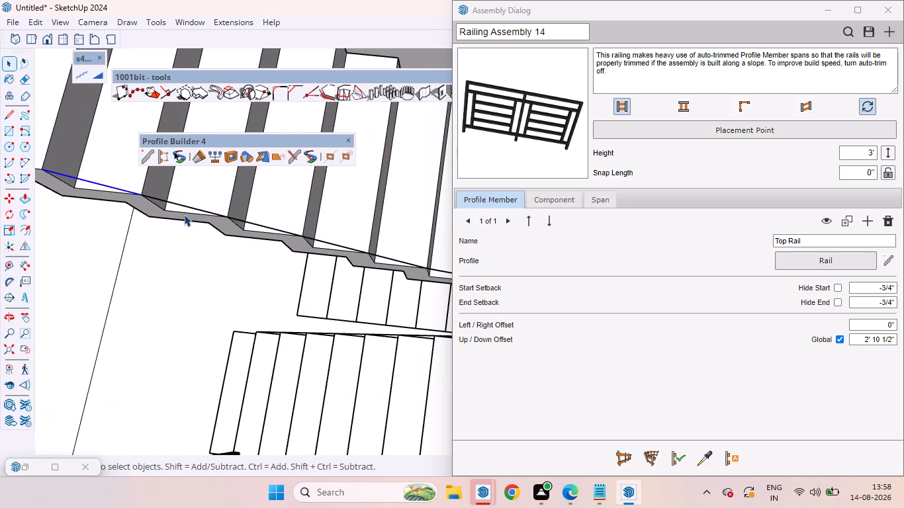
pyautogui.keyDown('ctrl'); pyautogui.scroll(6, 180, 216); pyautogui.keyUp('ctrl')
pyautogui.keyDown('ctrl'); pyautogui.click(188, 199); pyautogui.keyUp('ctrl')
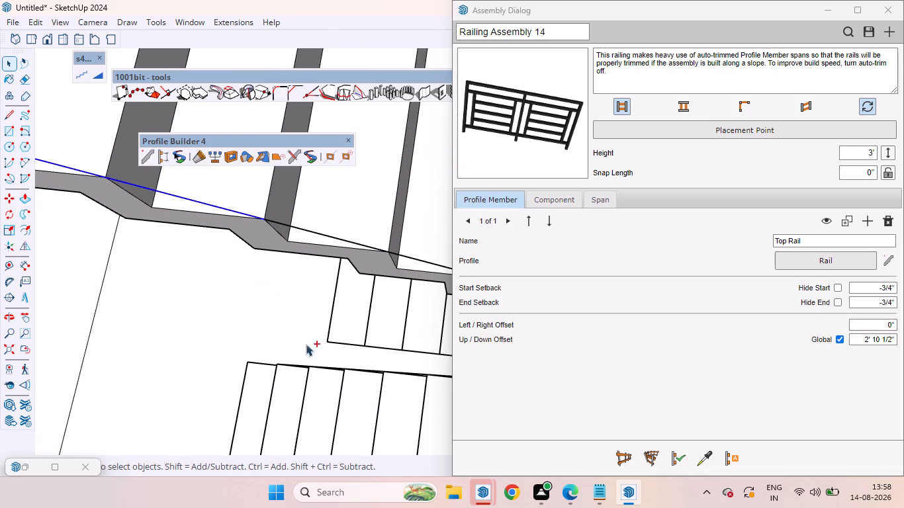
pyautogui.keyDown('ctrl'); pyautogui.click(324, 233); pyautogui.keyUp('ctrl')
pyautogui.keyDown('ctrl'); pyautogui.scroll(-7, 173, 244); pyautogui.keyUp('ctrl')
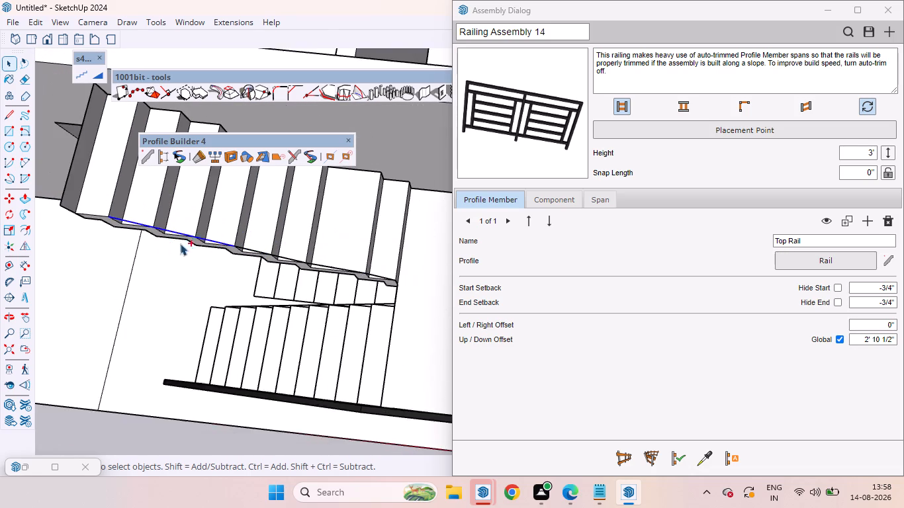
pyautogui.keyDown('ctrl'); pyautogui.scroll(5, 311, 250); pyautogui.keyUp('ctrl')
pyautogui.keyDown('ctrl'); pyautogui.click(210, 249); pyautogui.keyUp('ctrl')
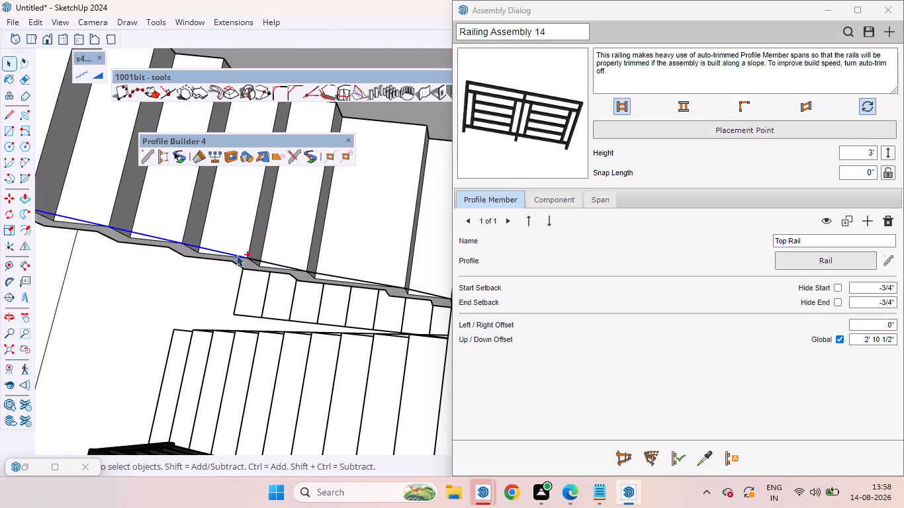
pyautogui.keyDown('ctrl'); pyautogui.click(279, 265); pyautogui.keyUp('ctrl')
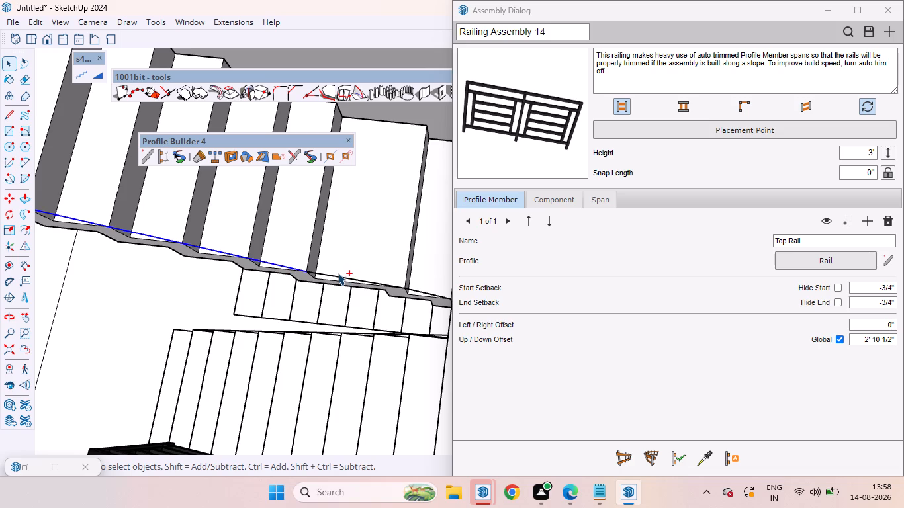
pyautogui.keyDown('ctrl'); pyautogui.click(338, 275); pyautogui.keyUp('ctrl')
pyautogui.keyDown('ctrl'); pyautogui.scroll(-5, 341, 243); pyautogui.keyUp('ctrl')
pyautogui.keyDown('ctrl'); pyautogui.scroll(6, 375, 277); pyautogui.keyUp('ctrl')
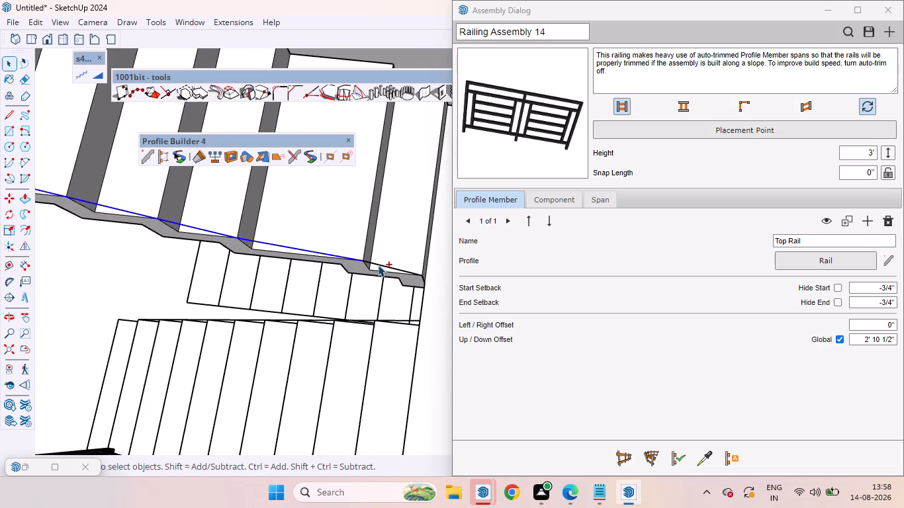
pyautogui.keyDown('ctrl'); pyautogui.click(378, 264); pyautogui.keyUp('ctrl')
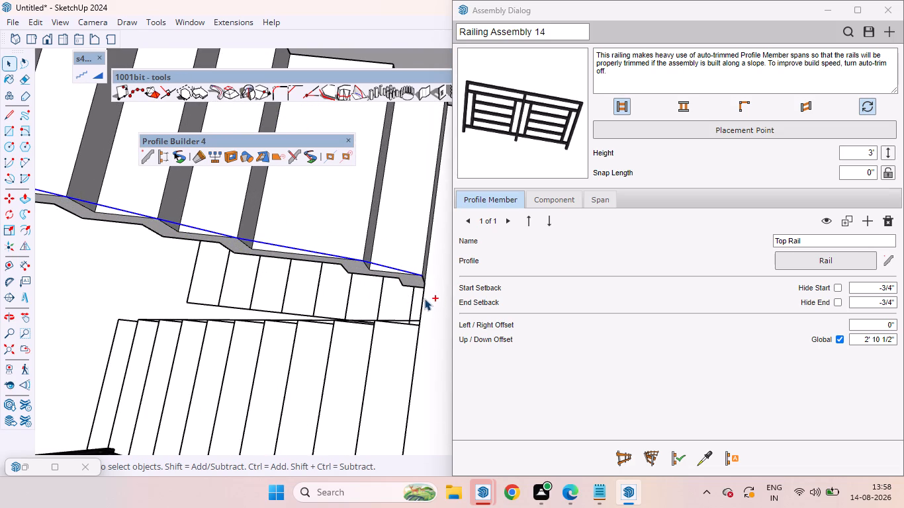
pyautogui.keyDown('ctrl'); pyautogui.click(422, 296); pyautogui.keyUp('ctrl')
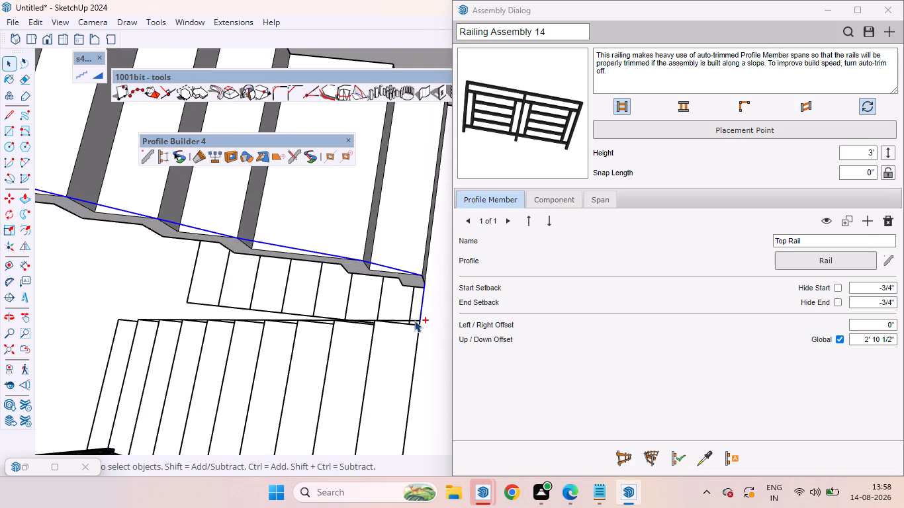
pyautogui.keyDown('ctrl'); pyautogui.click(414, 320); pyautogui.keyUp('ctrl')
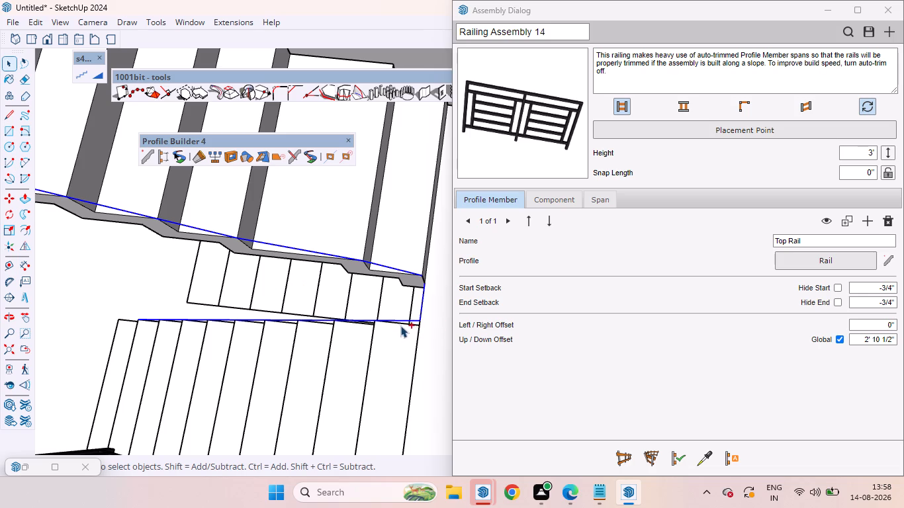
pyautogui.keyDown('ctrl'); pyautogui.rightClick(399, 319); pyautogui.keyUp('ctrl')
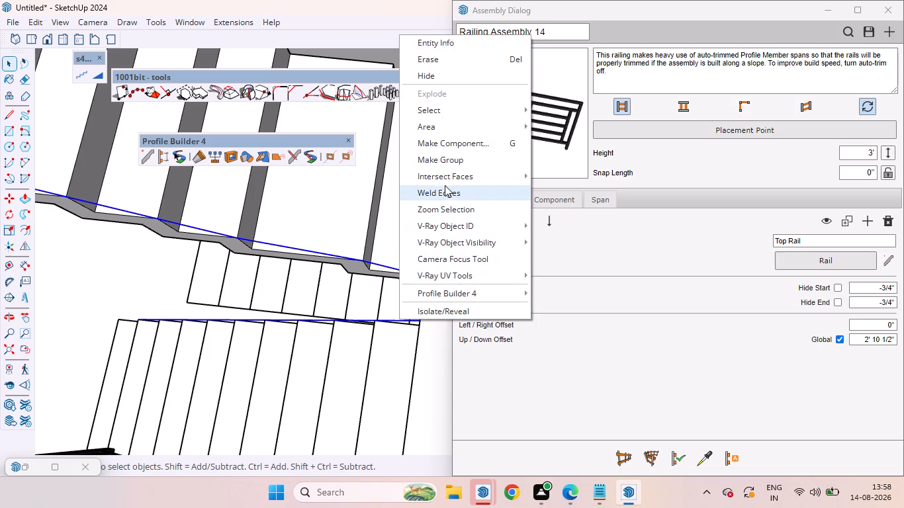
pyautogui.keyDown('ctrl'); pyautogui.click(435, 194); pyautogui.keyUp('ctrl')
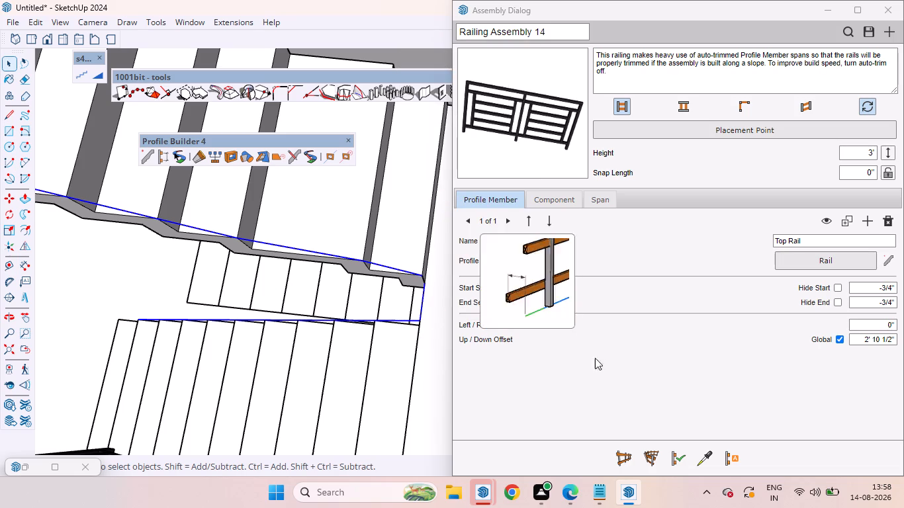
# Build Railing Assembly 14 along the welded inner path of the staircase.
pyautogui.click(647, 457)
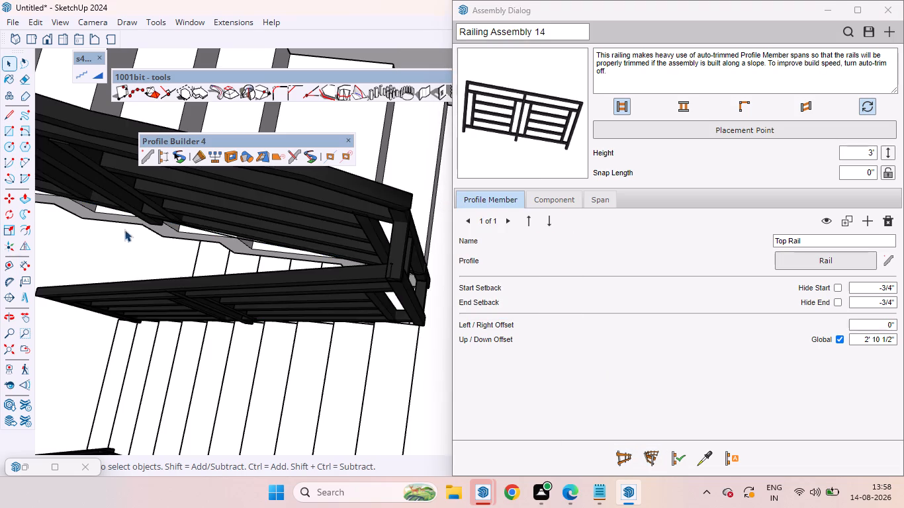
# Delete the welded path line beneath the new inner railing at the bottom steps, keeping the railing itself.
pyautogui.scroll(-8, 160, 210)
pyautogui.scroll(-5, 277, 221)
pyautogui.scroll(2, 341, 241)
pyautogui.scroll(-3, 348, 244)
pyautogui.scroll(-8, 202, 226)
pyautogui.moveTo(265, 332); pyautogui.dragTo(359, 200, button='middle')
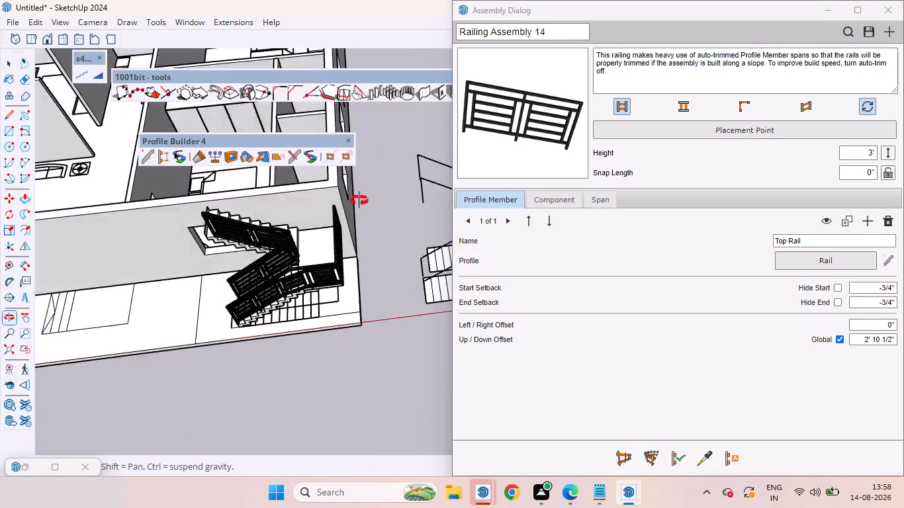
pyautogui.moveTo(359, 200); pyautogui.dragTo(386, 145, button='middle')
pyautogui.scroll(6, 277, 177)
pyautogui.scroll(-4, 281, 214)
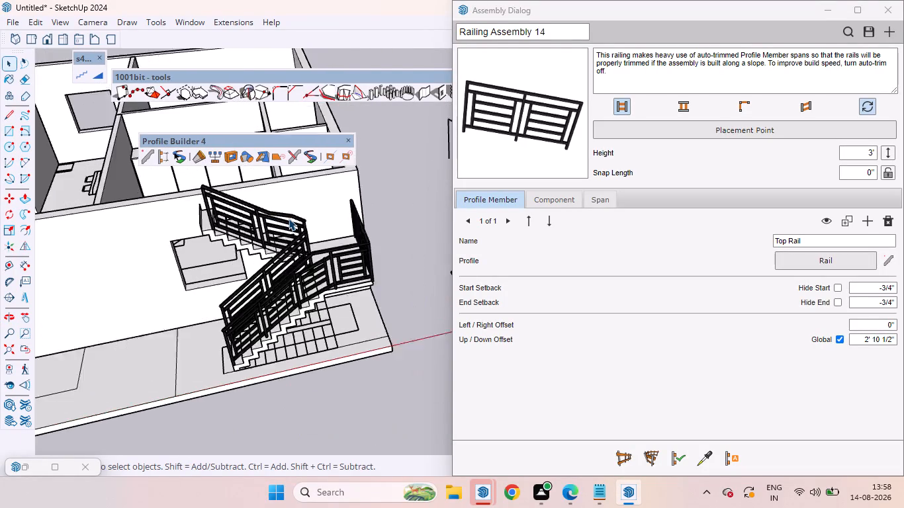
pyautogui.scroll(-2, 289, 218)
pyautogui.scroll(7, 272, 257)
pyautogui.moveTo(283, 274); pyautogui.dragTo(408, 219, button='middle')
pyautogui.scroll(3, 350, 297)
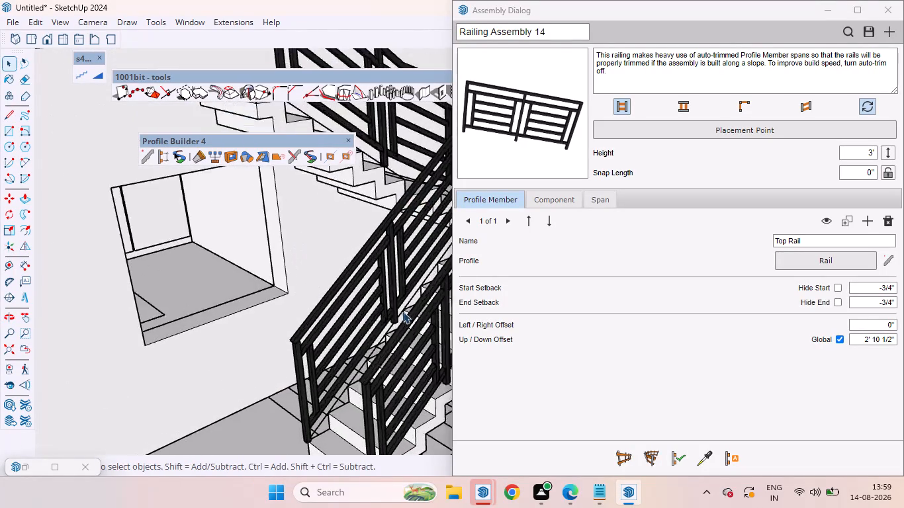
pyautogui.scroll(8, 403, 312)
pyautogui.scroll(-7, 385, 297)
pyautogui.scroll(-6, 349, 218)
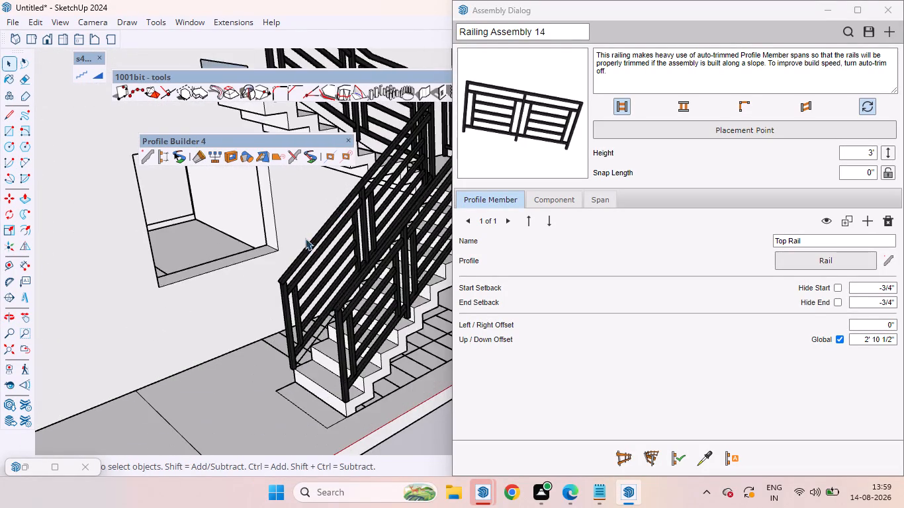
pyautogui.scroll(-3, 248, 222)
pyautogui.scroll(1, 246, 222)
pyautogui.scroll(-3, 246, 222)
pyautogui.scroll(6, 372, 261)
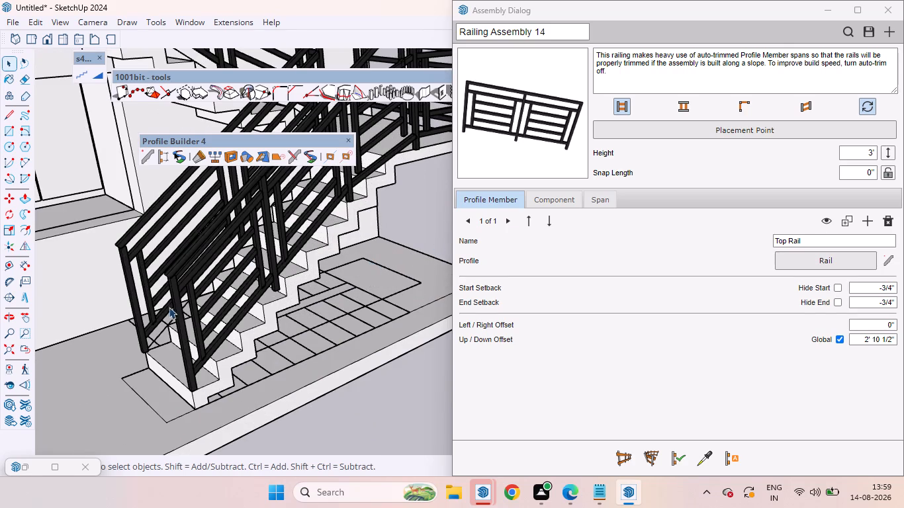
pyautogui.click(158, 335)
pyautogui.press('Delete')
pyautogui.scroll(-16, 132, 294)
pyautogui.moveTo(306, 224); pyautogui.dragTo(294, 226, button='middle')
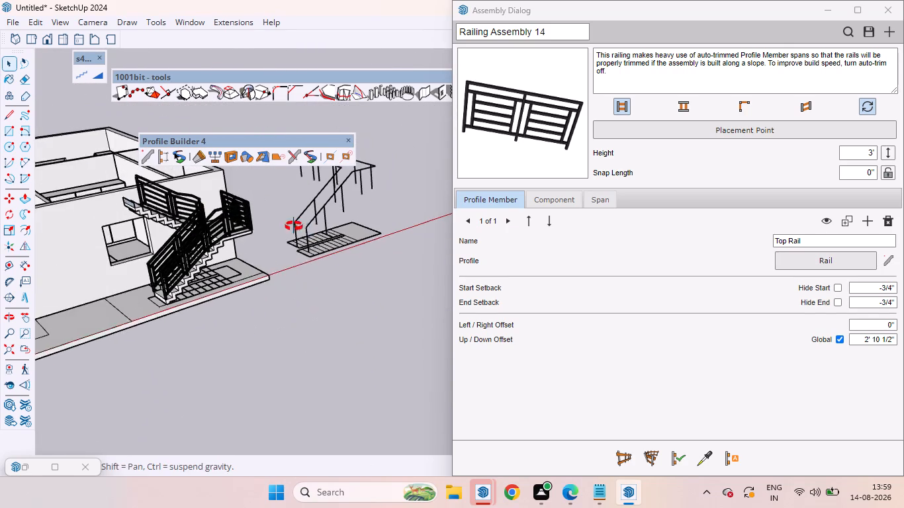
# Delete the spare copy of the stair railing paths and plan lines standing beside the building.
pyautogui.moveTo(294, 226); pyautogui.dragTo(240, 192, button='middle')
pyautogui.scroll(-5, 244, 232)
pyautogui.scroll(5, 272, 195)
pyautogui.moveTo(270, 202); pyautogui.dragTo(228, 177, button='middle')
pyautogui.scroll(-5, 263, 254)
pyautogui.scroll(4, 288, 224)
pyautogui.scroll(-4, 357, 177)
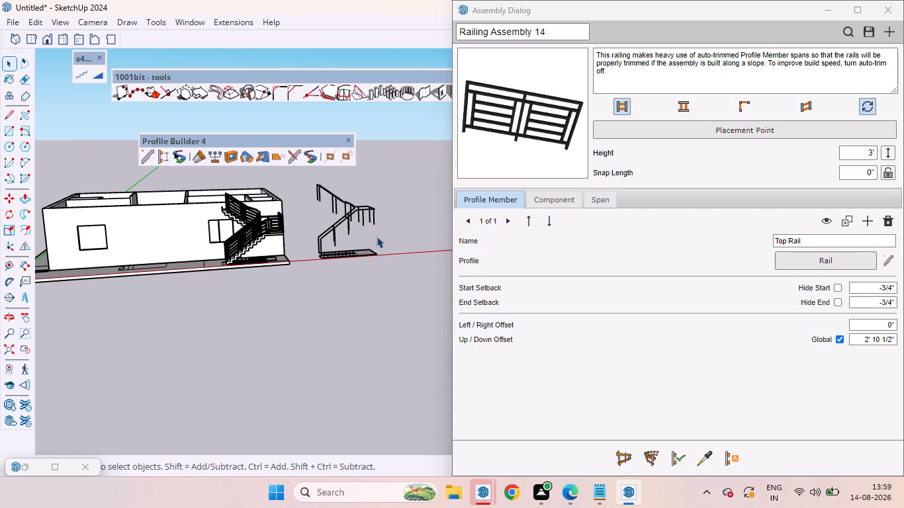
pyautogui.moveTo(405, 280); pyautogui.dragTo(310, 149)
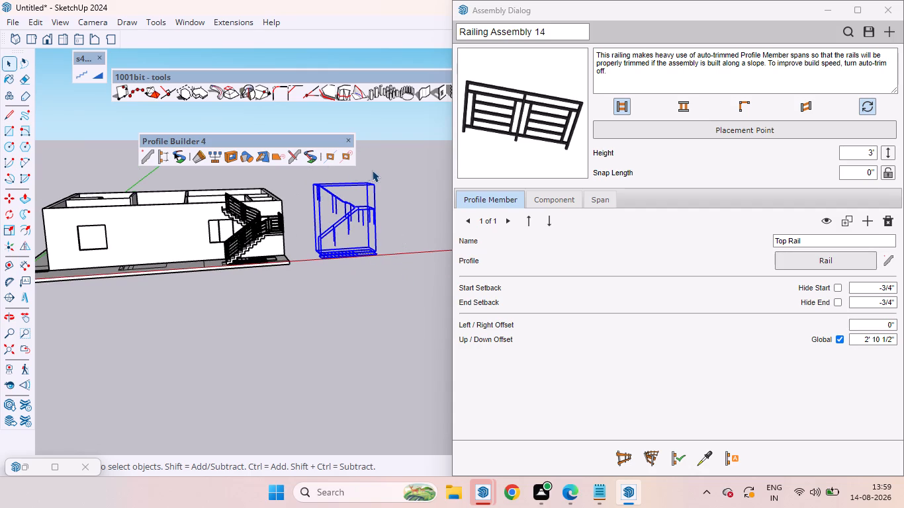
pyautogui.press('Delete')
# Close the Profile Builder 4 toolbar and the Assembly Dialog.
pyautogui.scroll(-7, 349, 180)
pyautogui.moveTo(310, 165); pyautogui.dragTo(285, 380, button='middle')
pyautogui.scroll(-1, 285, 368)
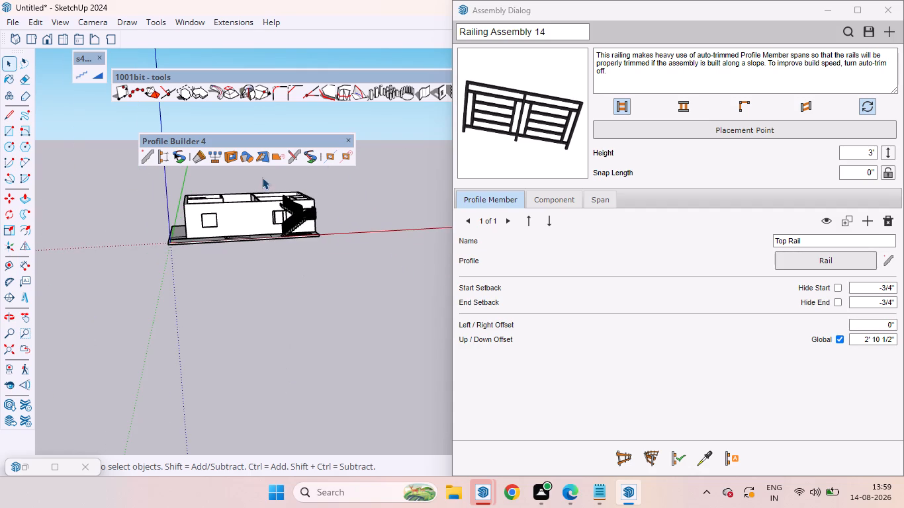
pyautogui.click(345, 138)
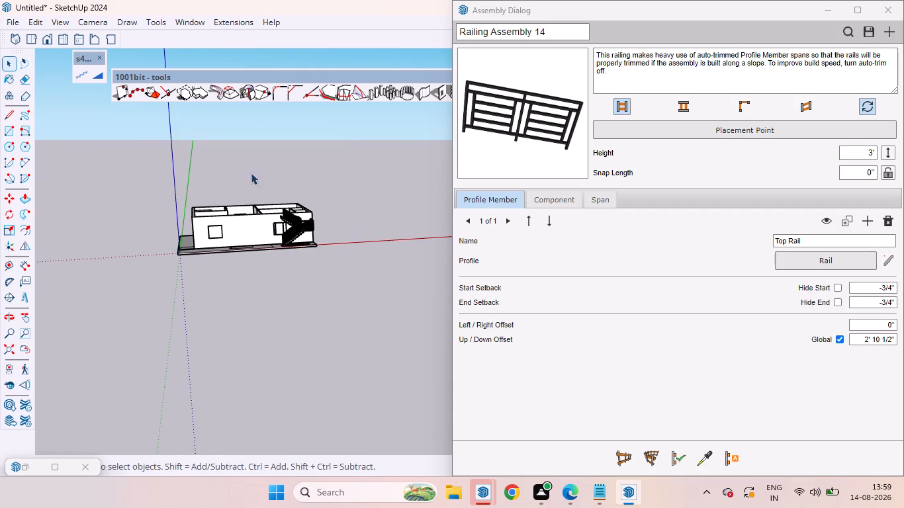
pyautogui.scroll(6, 237, 157)
pyautogui.moveTo(265, 149); pyautogui.dragTo(248, 286, button='middle')
pyautogui.scroll(-6, 308, 227)
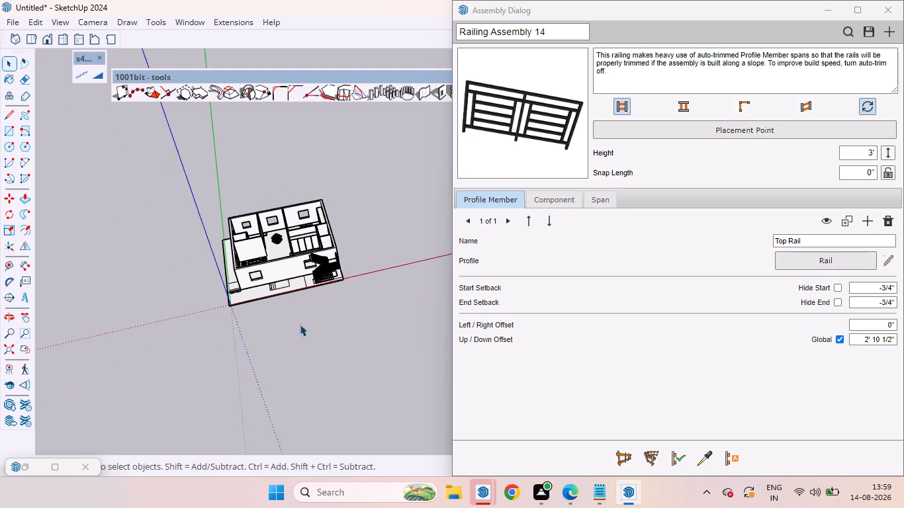
pyautogui.scroll(7, 284, 333)
pyautogui.scroll(11, 439, 210)
pyautogui.moveTo(347, 206); pyautogui.dragTo(308, 167, button='middle')
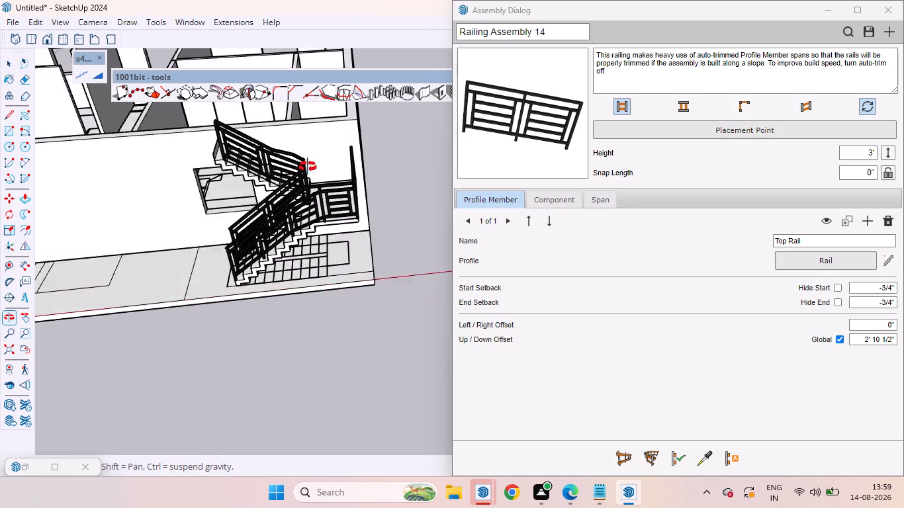
pyautogui.moveTo(308, 167); pyautogui.dragTo(307, 167, button='middle')
pyautogui.scroll(-8, 369, 176)
pyautogui.scroll(-6, 294, 167)
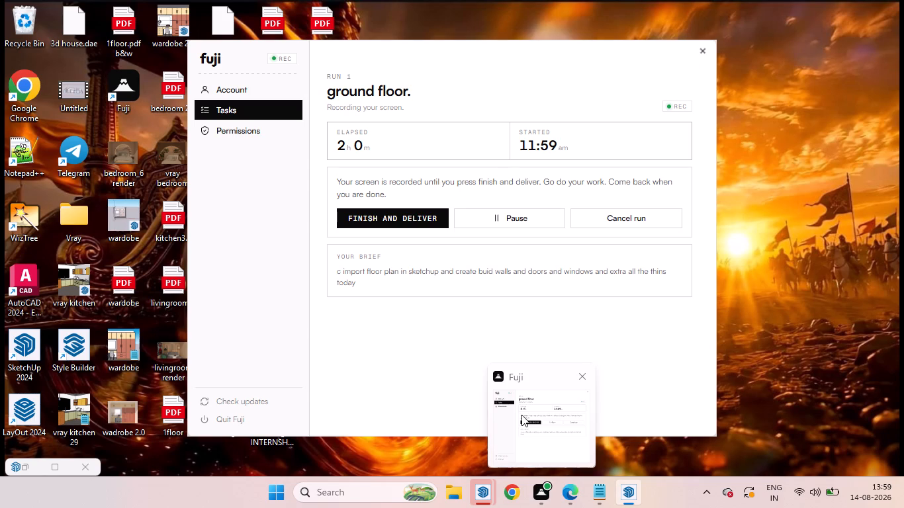
pyautogui.click(878, 12)
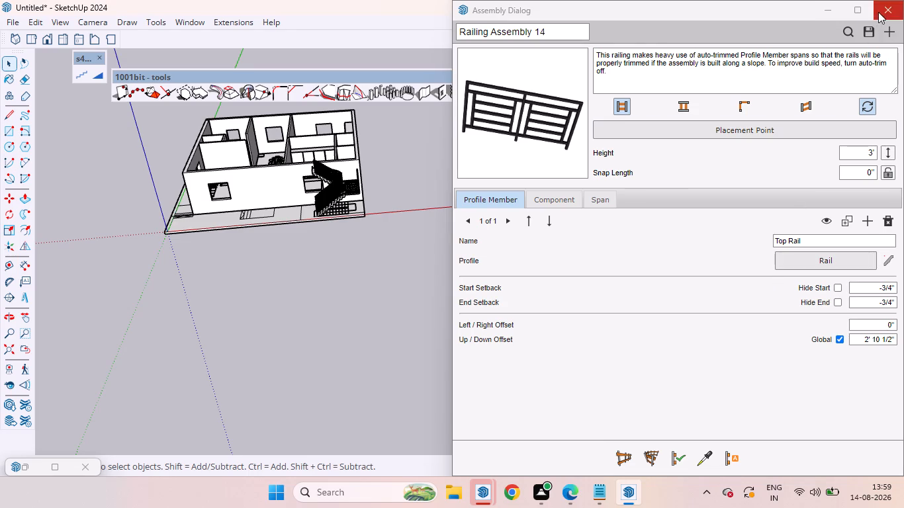
# Dock the floating 1001bit tools toolbar in the row with the standard view tools.
pyautogui.moveTo(459, 74); pyautogui.dragTo(479, 21)
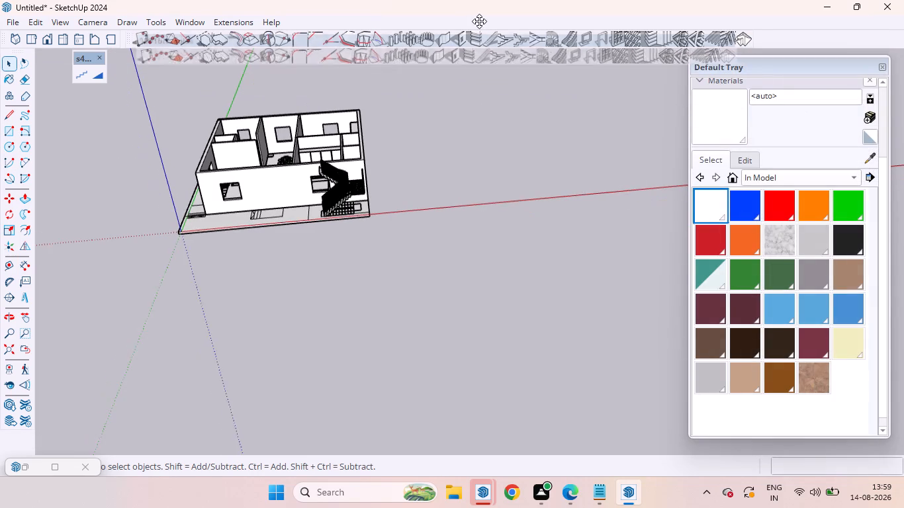
pyautogui.moveTo(479, 21); pyautogui.dragTo(479, 22)
# Delete the railing along the upper flight of the exterior staircase.
pyautogui.scroll(-7, 404, 148)
pyautogui.scroll(11, 338, 108)
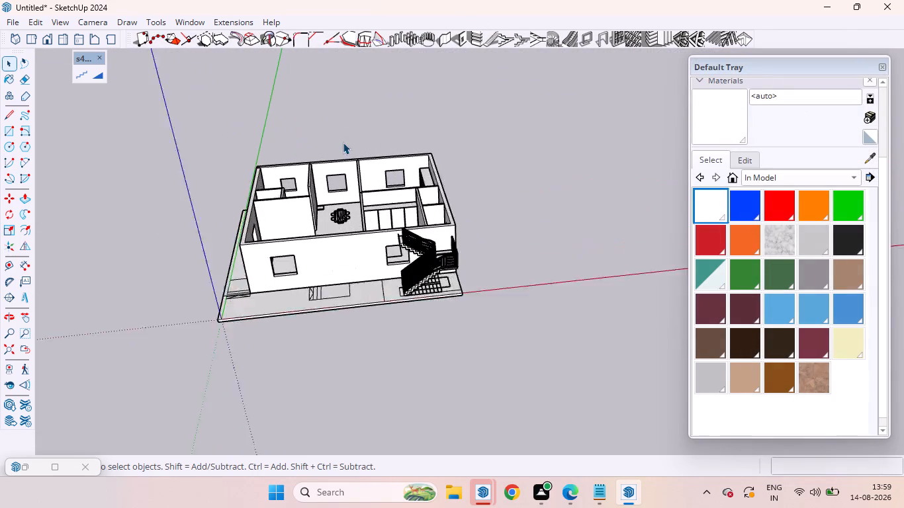
pyautogui.scroll(1, 343, 142)
pyautogui.scroll(-5, 435, 143)
pyautogui.moveTo(462, 159); pyautogui.dragTo(250, 165, button='middle')
pyautogui.scroll(3, 367, 187)
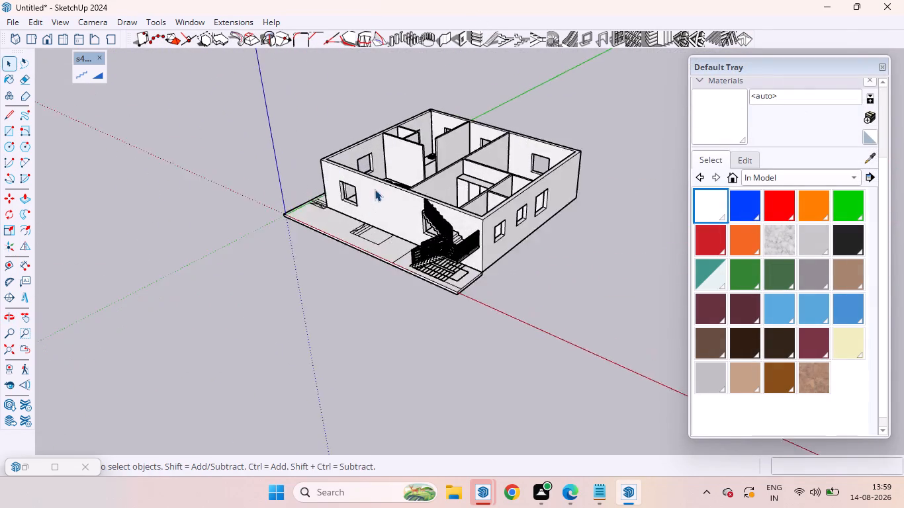
pyautogui.scroll(9, 375, 189)
pyautogui.moveTo(416, 227); pyautogui.dragTo(533, 192, button='middle')
pyautogui.scroll(6, 547, 186)
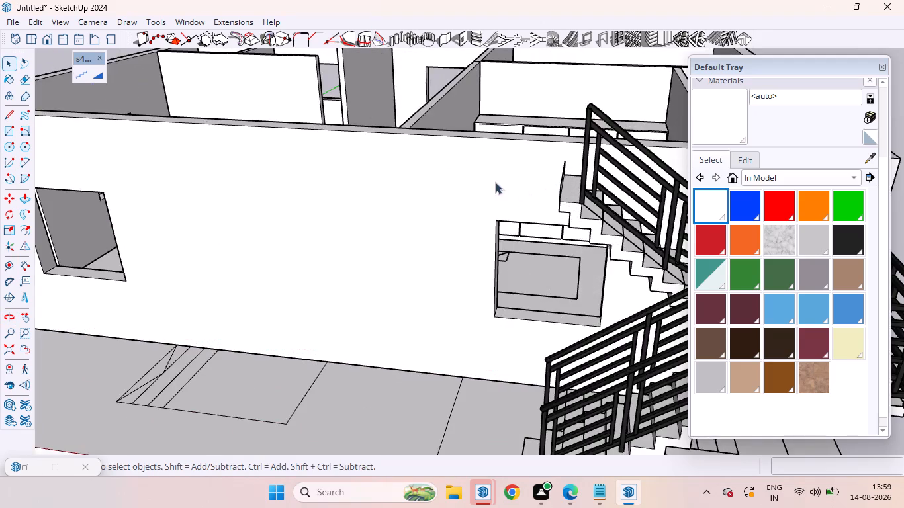
pyautogui.scroll(-7, 443, 169)
pyautogui.scroll(3, 603, 219)
pyautogui.moveTo(482, 228); pyautogui.dragTo(517, 192, button='middle')
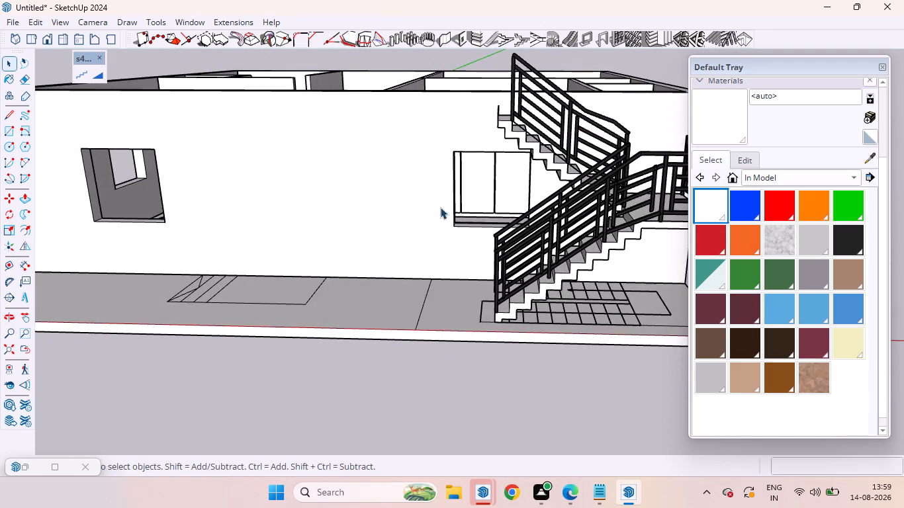
pyautogui.scroll(1, 423, 205)
pyautogui.scroll(-3, 421, 205)
pyautogui.scroll(1, 420, 205)
pyautogui.scroll(-4, 420, 205)
pyautogui.scroll(4, 557, 176)
pyautogui.click(498, 210)
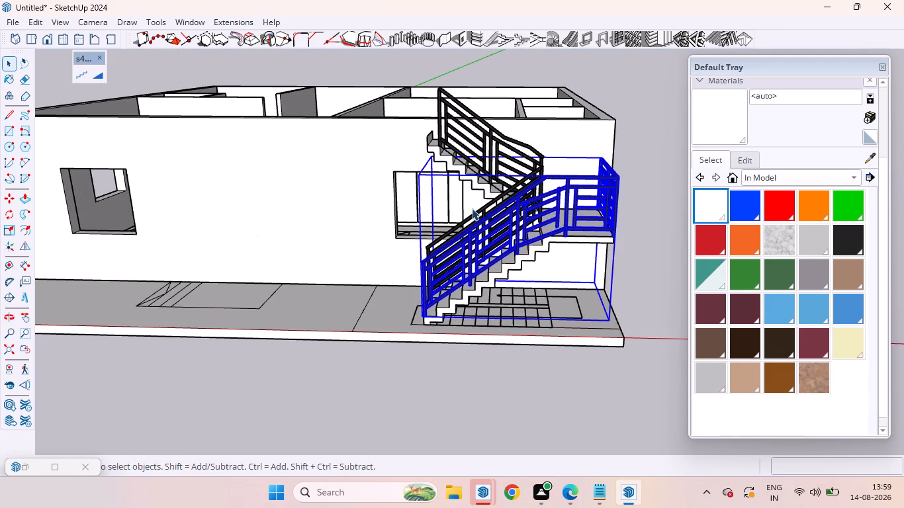
pyautogui.click(659, 233)
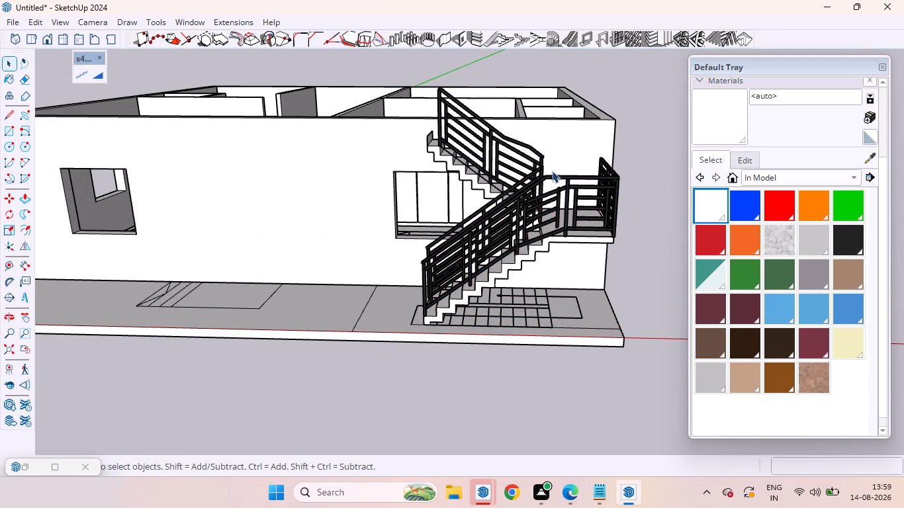
pyautogui.click(479, 149)
pyautogui.click(479, 148)
pyautogui.click(479, 148)
pyautogui.click(646, 200)
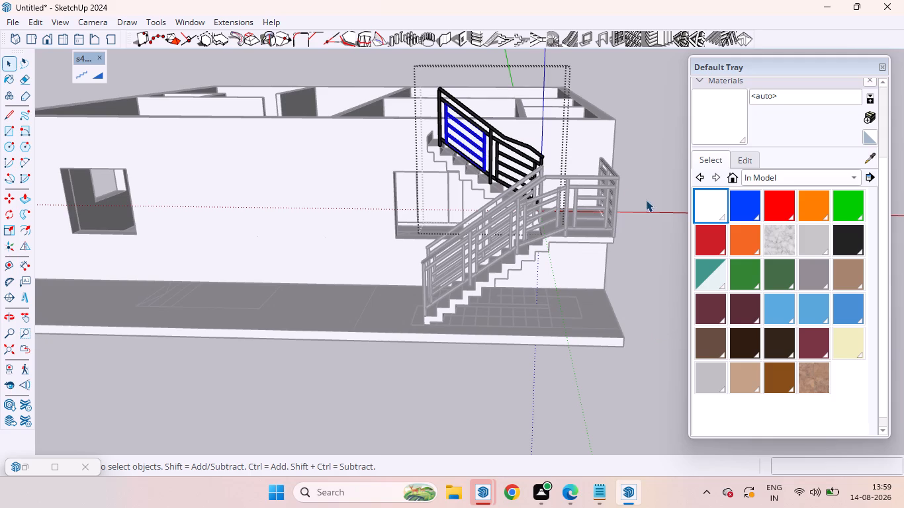
pyautogui.click(504, 151)
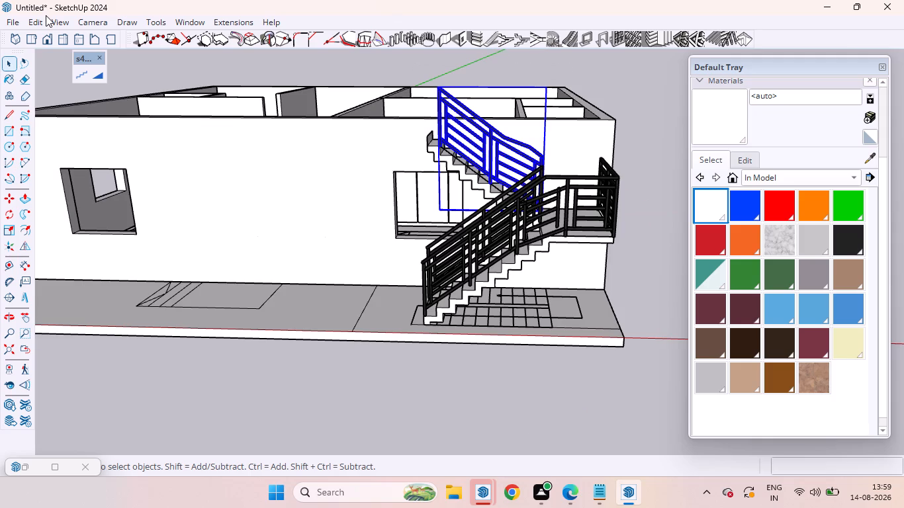
pyautogui.press('Delete')
# Delete the leftover railing path line running along the upper flight's step edges.
pyautogui.scroll(-8, 47, 99)
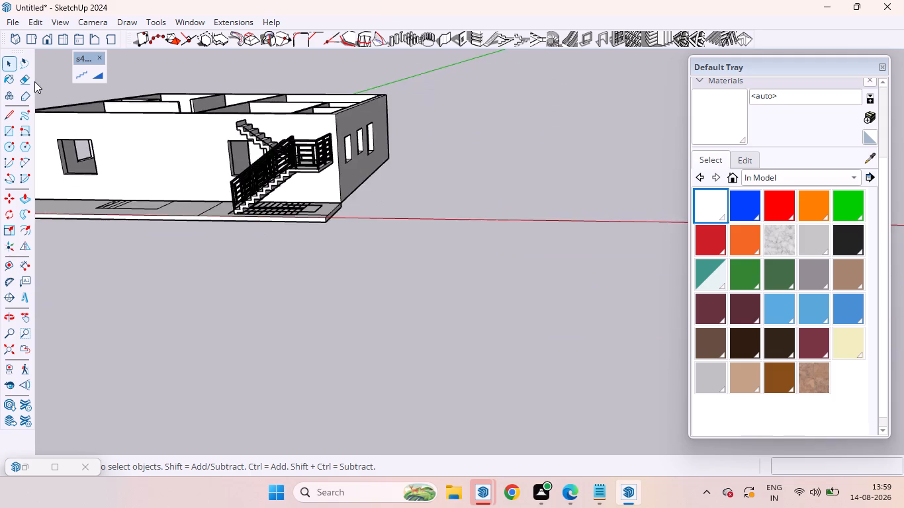
pyautogui.scroll(5, 40, 83)
pyautogui.scroll(3, 345, 132)
pyautogui.moveTo(329, 141); pyautogui.dragTo(543, 157, button='middle')
pyautogui.scroll(3, 404, 149)
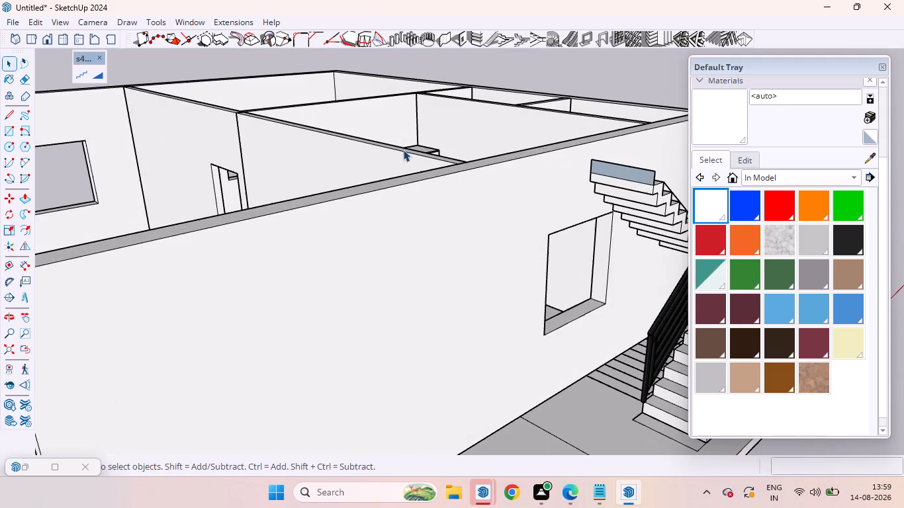
pyautogui.scroll(-4, 553, 202)
pyautogui.scroll(6, 626, 167)
pyautogui.moveTo(657, 207); pyautogui.dragTo(560, 177, button='middle')
pyautogui.scroll(4, 554, 194)
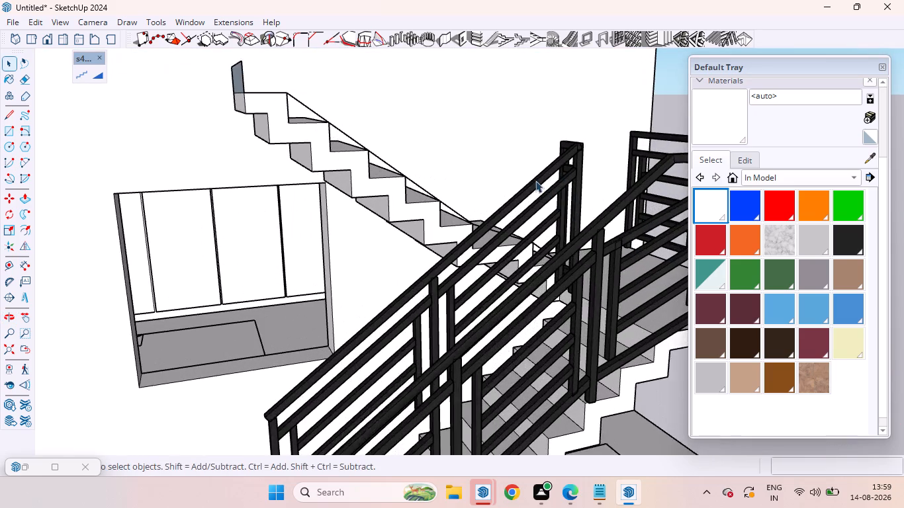
pyautogui.click(407, 185)
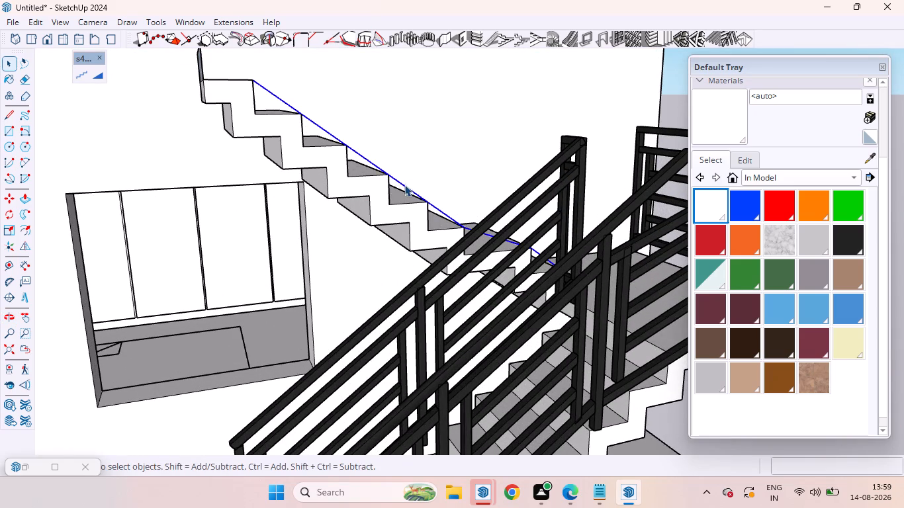
pyautogui.press('Delete')
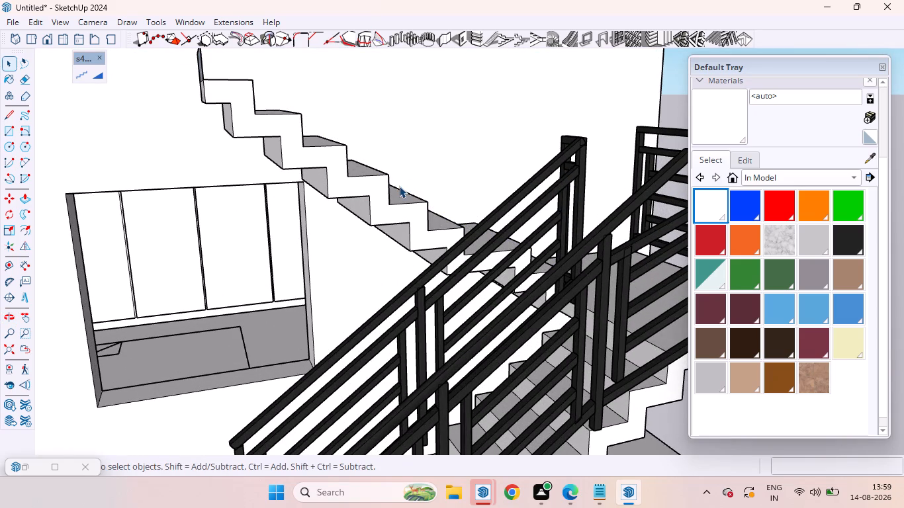
# Delete the lower flight's wall-side railing and the short leftover railing piece near the landing.
pyautogui.click(489, 250)
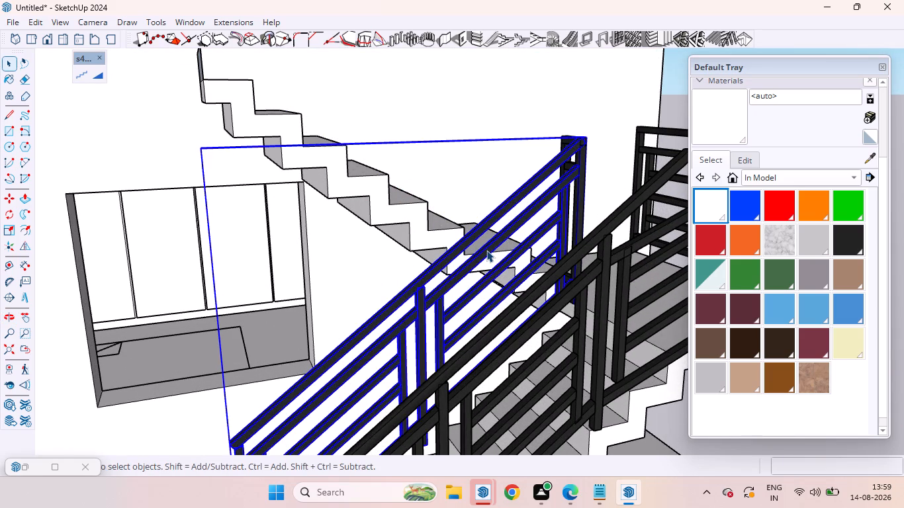
pyautogui.press('Delete')
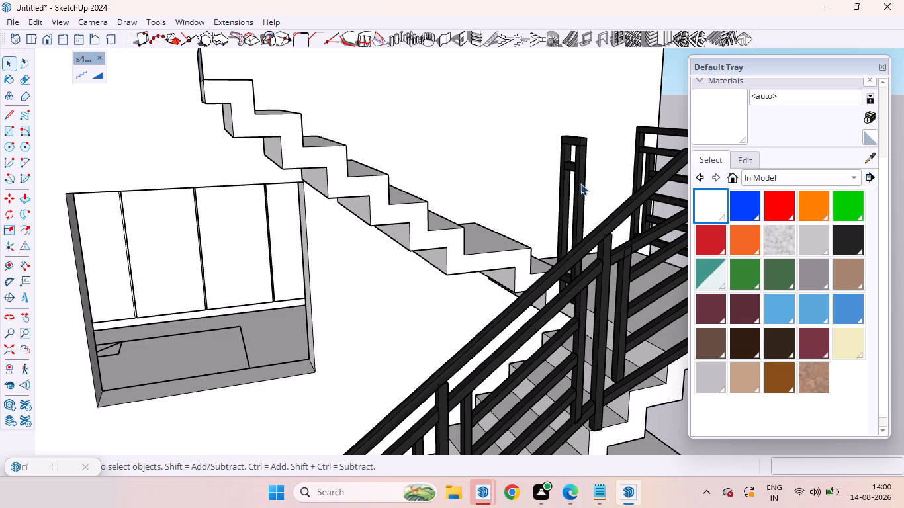
pyautogui.click(578, 183)
pyautogui.press('Home')
pyautogui.press('Delete')
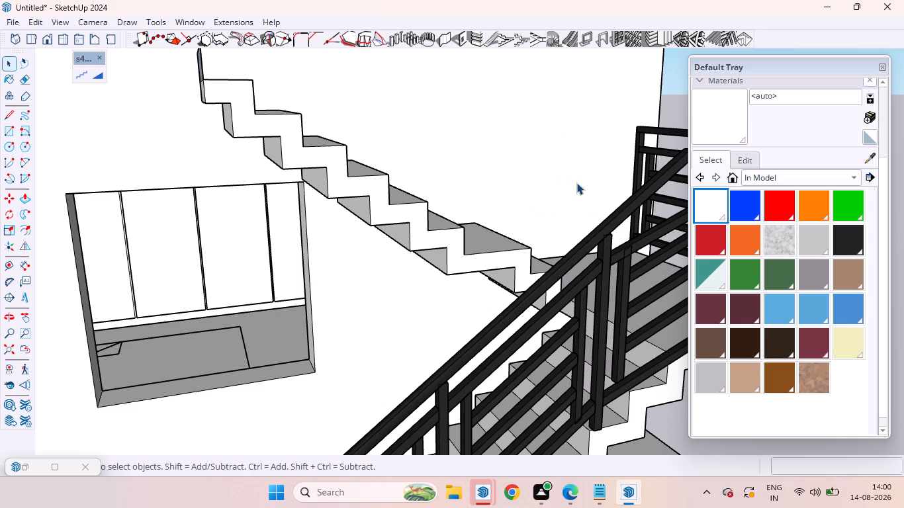
# Delete the outer railing that runs along the lower flight and around the landing.
pyautogui.scroll(-6, 502, 232)
pyautogui.scroll(-9, 496, 317)
pyautogui.moveTo(596, 303); pyautogui.dragTo(485, 225, button='middle')
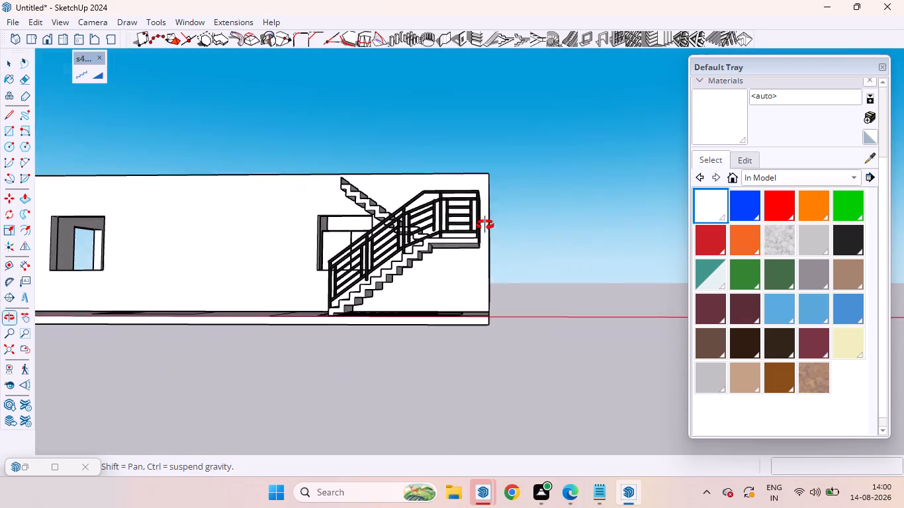
pyautogui.moveTo(485, 225); pyautogui.dragTo(488, 225, button='middle')
pyautogui.scroll(-6, 588, 322)
pyautogui.scroll(4, 454, 260)
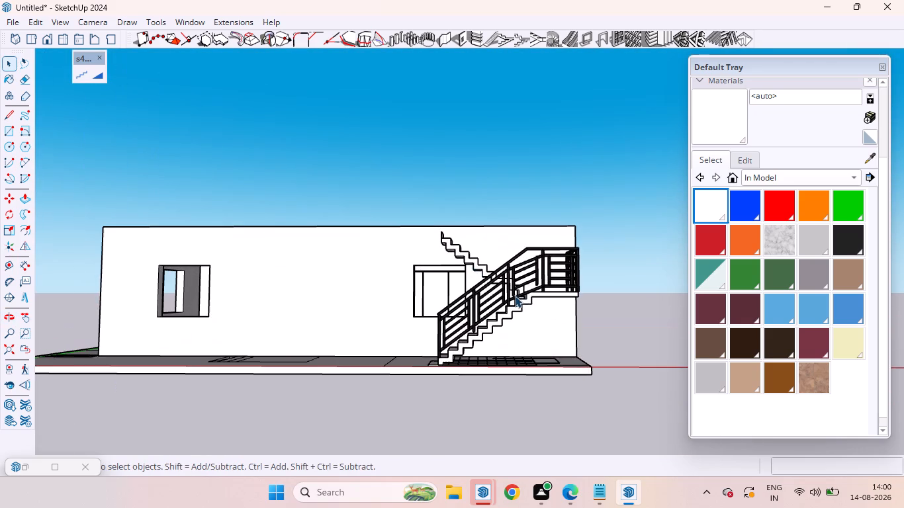
pyautogui.click(516, 296)
pyautogui.press('Home')
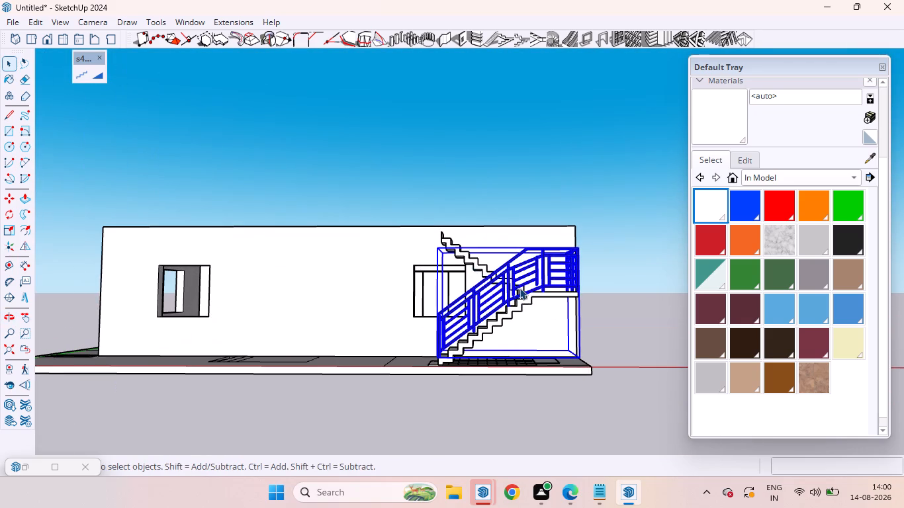
pyautogui.press('Delete')
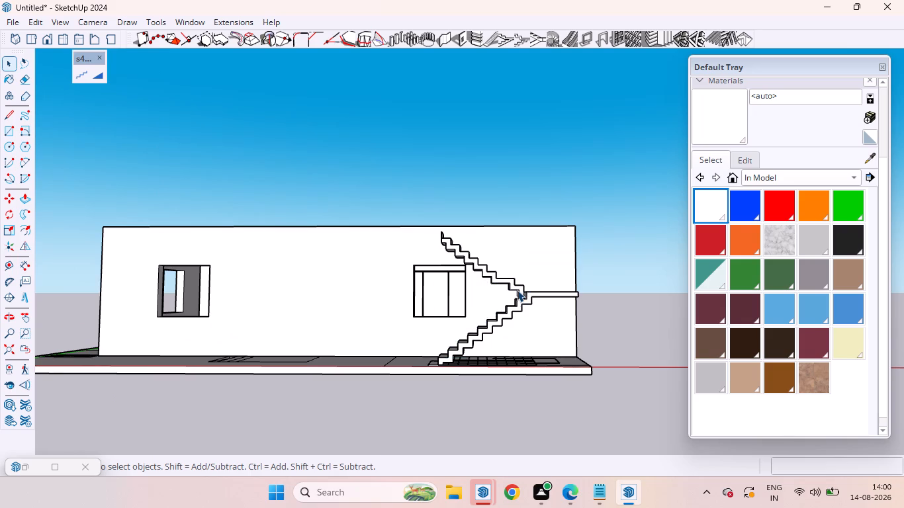
# Draw a horizontal rectangle about 2' 10" by 2' 7" extending from the top step of the exterior staircase's upper flight.
pyautogui.scroll(4, 419, 219)
pyautogui.scroll(-6, 488, 231)
pyautogui.moveTo(494, 262); pyautogui.dragTo(495, 354, button='middle')
pyautogui.scroll(7, 453, 271)
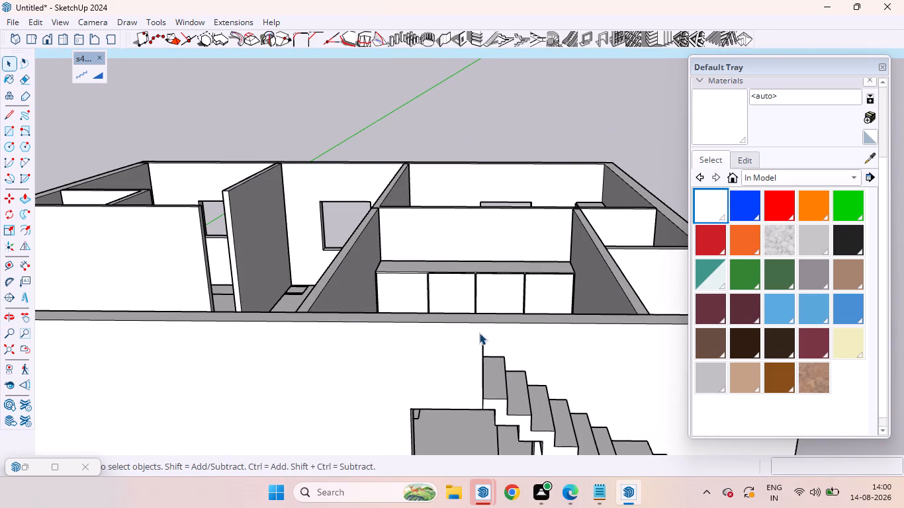
pyautogui.press('r')
pyautogui.press('Return')
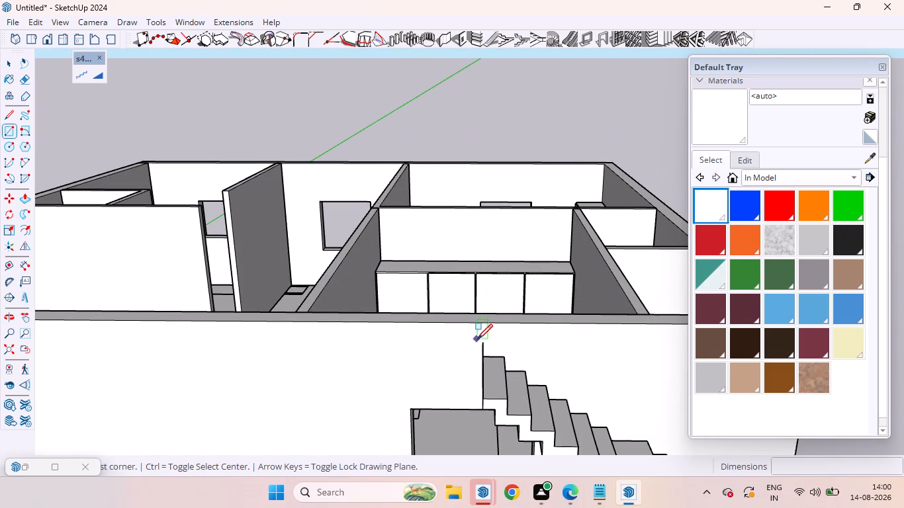
pyautogui.scroll(5, 478, 340)
pyautogui.scroll(-6, 486, 368)
pyautogui.scroll(1, 485, 366)
pyautogui.scroll(-1, 485, 364)
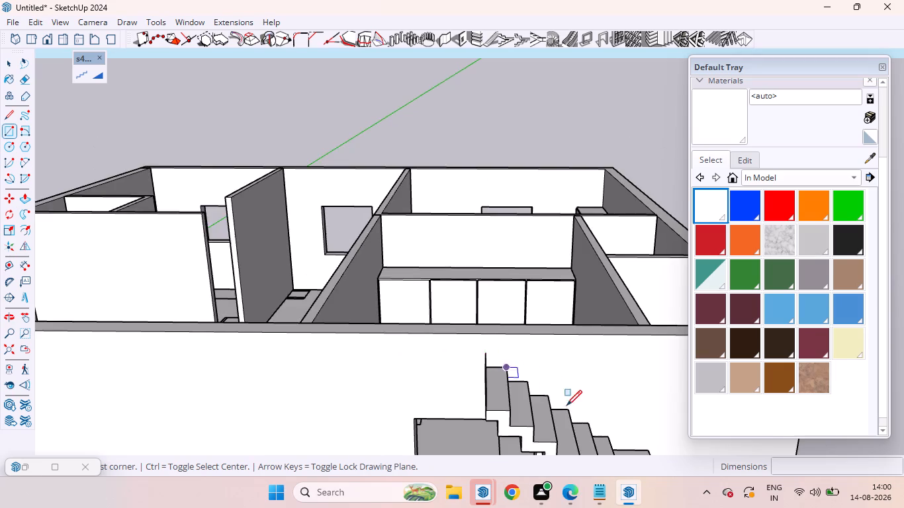
pyautogui.moveTo(566, 410); pyautogui.dragTo(435, 421, button='middle')
pyautogui.click(185, 376)
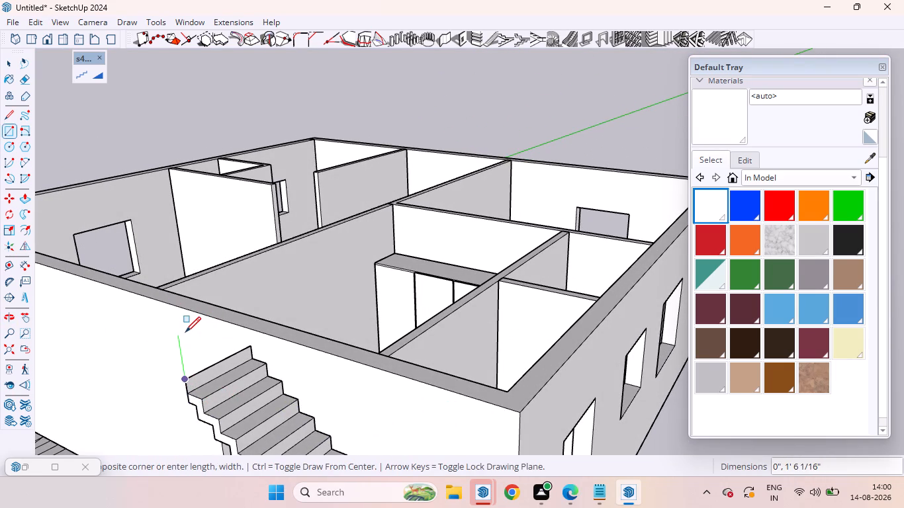
pyautogui.press('Left')
pyautogui.press('Up')
pyautogui.scroll(-4, 167, 316)
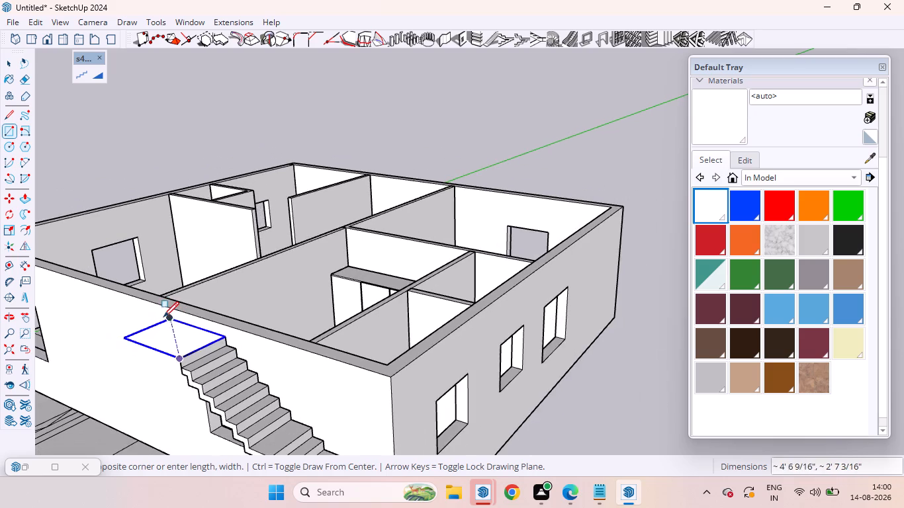
pyautogui.moveTo(165, 319); pyautogui.dragTo(262, 321, button='middle')
pyautogui.scroll(-4, 271, 359)
pyautogui.scroll(3, 292, 367)
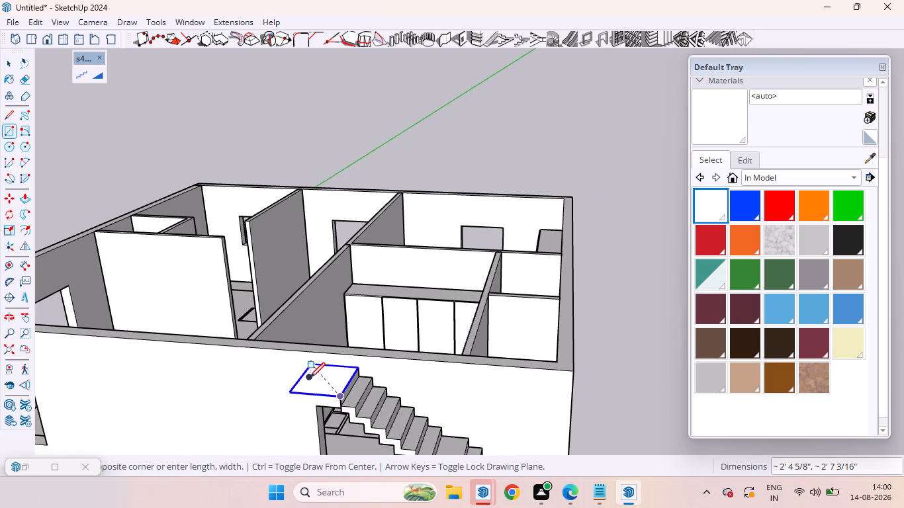
pyautogui.scroll(2, 301, 379)
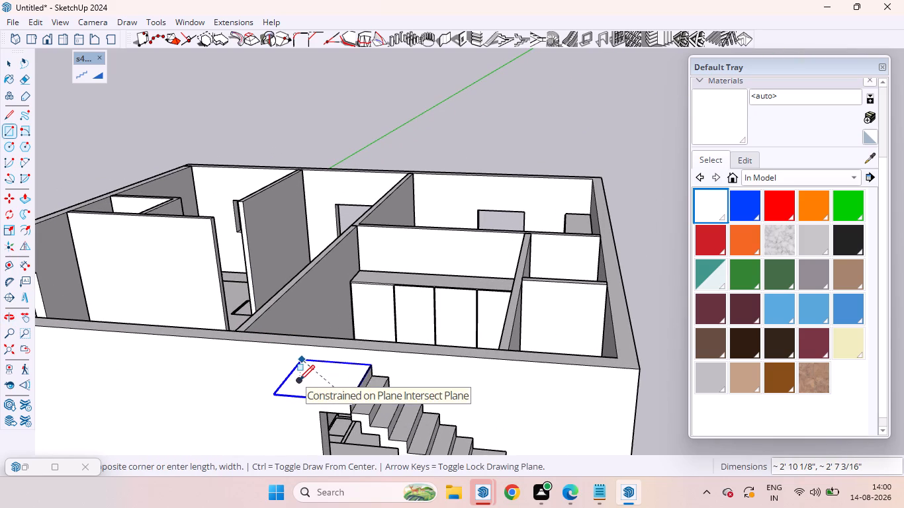
pyautogui.click(299, 380)
pyautogui.press('space')
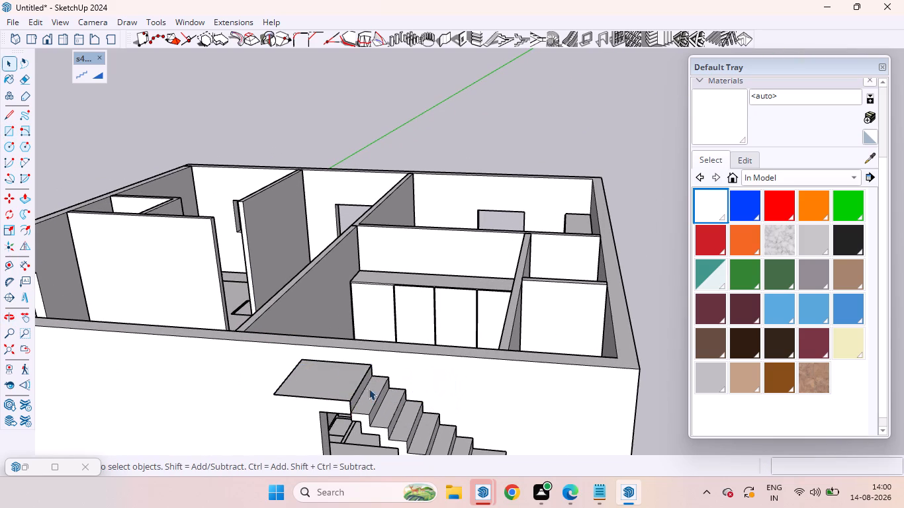
# Push/Pull the rectangle at the top of the stairs into a landing slab about 5 7/8" thick.
pyautogui.scroll(-4, 393, 382)
pyautogui.moveTo(316, 419); pyautogui.dragTo(363, 357, button='middle')
pyautogui.scroll(2, 414, 286)
pyautogui.moveTo(433, 328); pyautogui.dragTo(433, 325, button='middle')
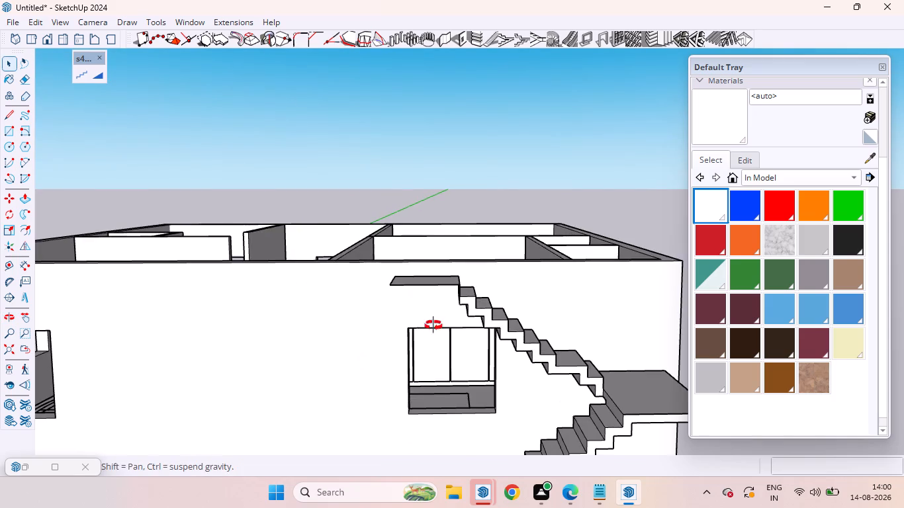
pyautogui.moveTo(433, 325); pyautogui.dragTo(438, 286, button='middle')
pyautogui.moveTo(451, 204); pyautogui.dragTo(478, 369, button='middle')
pyautogui.click(465, 368)
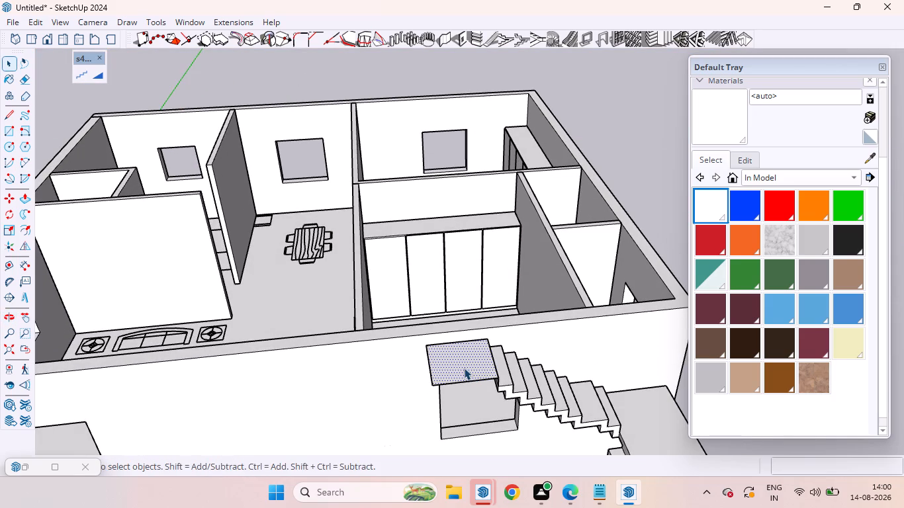
pyautogui.press('p')
pyautogui.moveTo(463, 367); pyautogui.dragTo(463, 373)
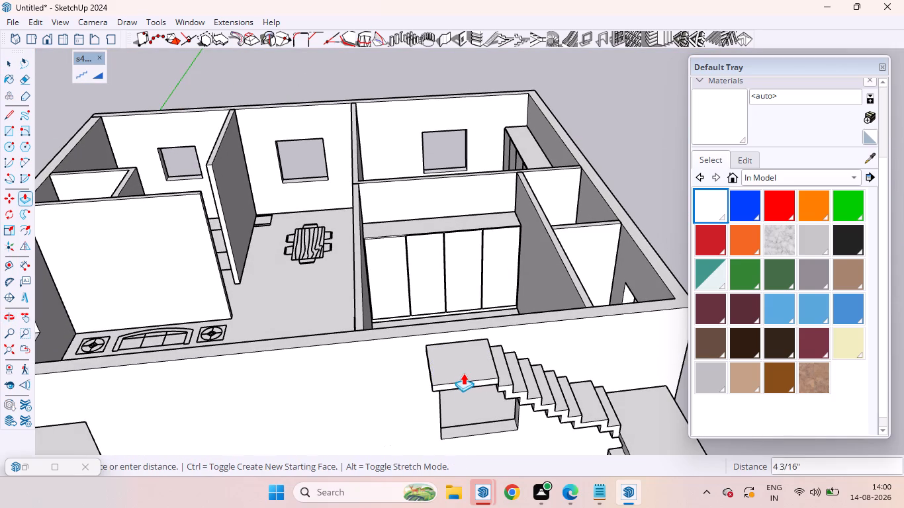
pyautogui.moveTo(463, 373); pyautogui.dragTo(501, 380)
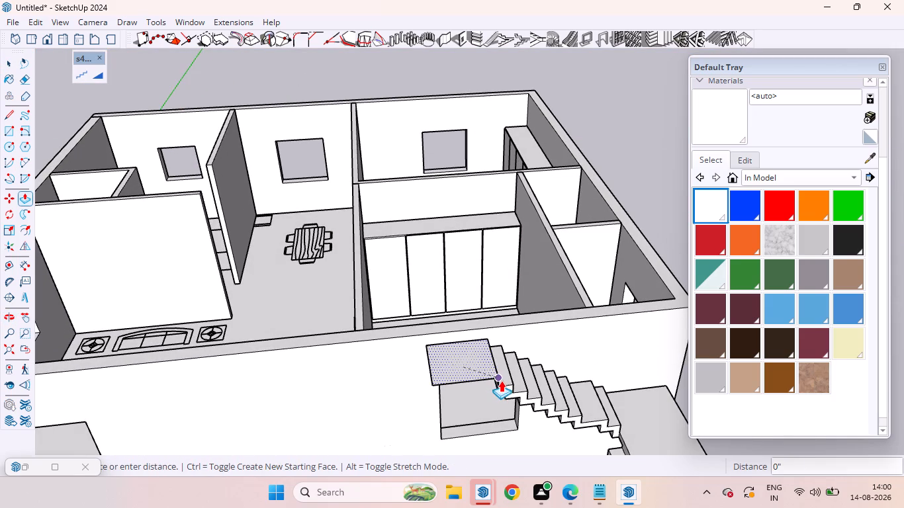
pyautogui.moveTo(501, 380); pyautogui.dragTo(423, 394)
pyautogui.scroll(8, 459, 402)
pyautogui.scroll(-1, 424, 394)
pyautogui.scroll(1, 424, 394)
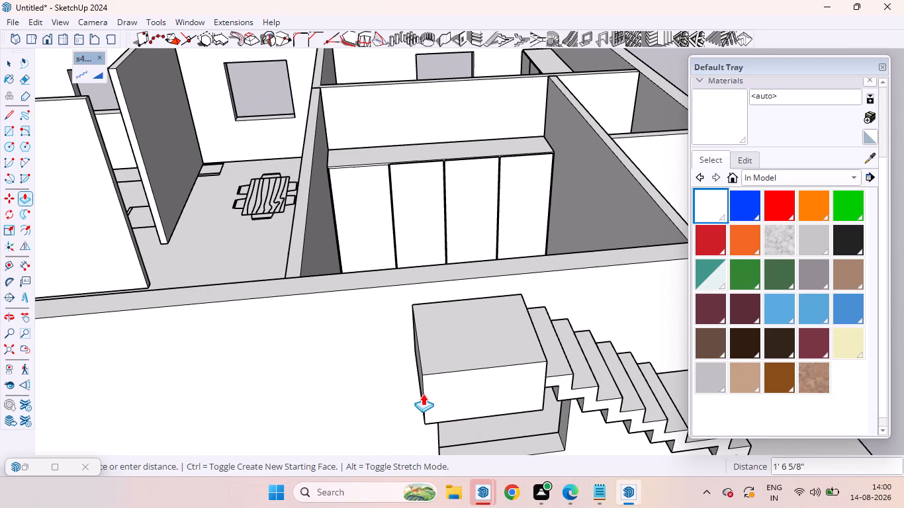
pyautogui.moveTo(423, 394); pyautogui.dragTo(366, 230)
pyautogui.moveTo(440, 341); pyautogui.dragTo(366, 230, button='middle')
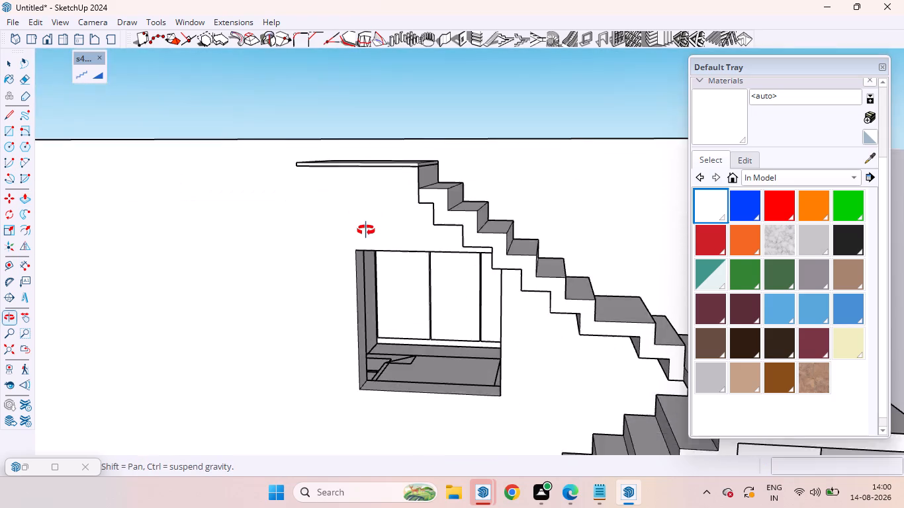
pyautogui.moveTo(366, 230); pyautogui.dragTo(374, 230, button='middle')
pyautogui.moveTo(366, 230); pyautogui.dragTo(428, 170)
pyautogui.scroll(1, 391, 223)
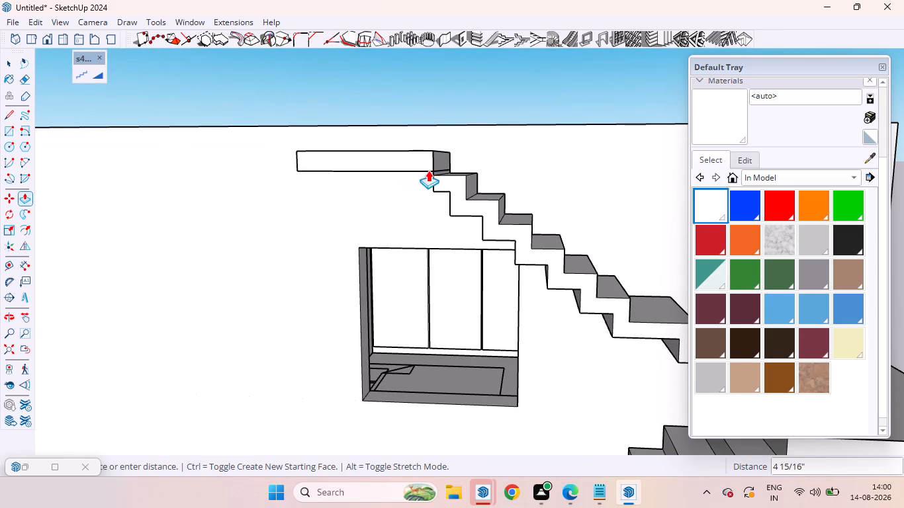
pyautogui.moveTo(428, 170); pyautogui.dragTo(433, 170)
pyautogui.scroll(-3, 379, 228)
pyautogui.scroll(1, 382, 228)
pyautogui.scroll(-2, 383, 228)
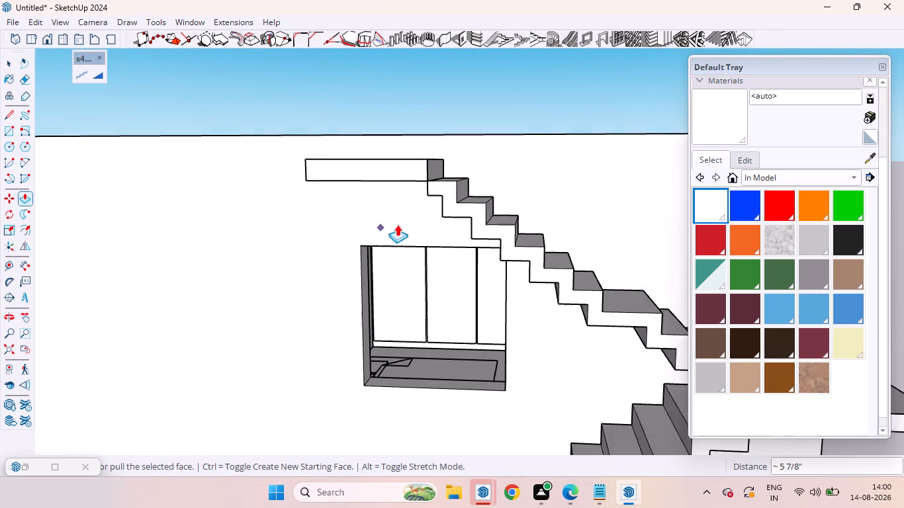
pyautogui.scroll(-9, 397, 224)
pyautogui.press('space')
pyautogui.click(604, 244)
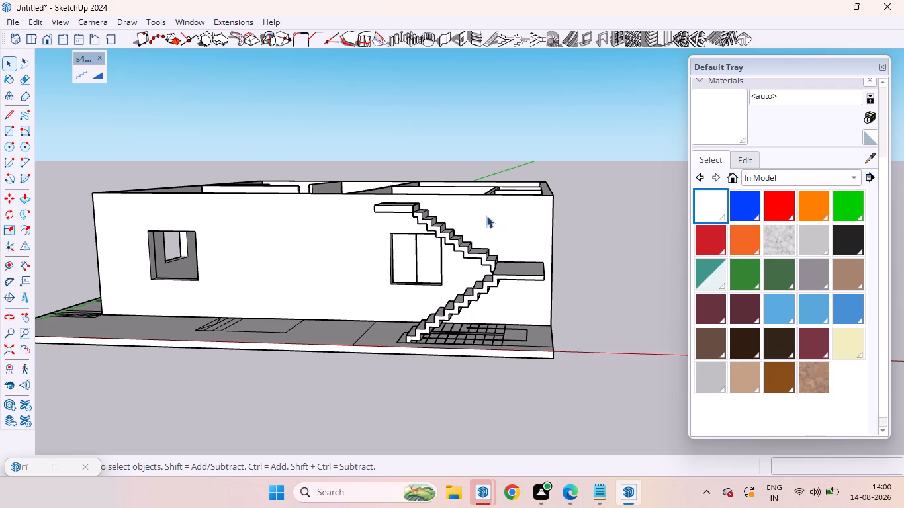
# Display the FenceMaker extension's tools for building the staircase railing.
pyautogui.scroll(-6, 500, 199)
pyautogui.moveTo(523, 204); pyautogui.dragTo(586, 249, button='middle')
pyautogui.scroll(3, 586, 249)
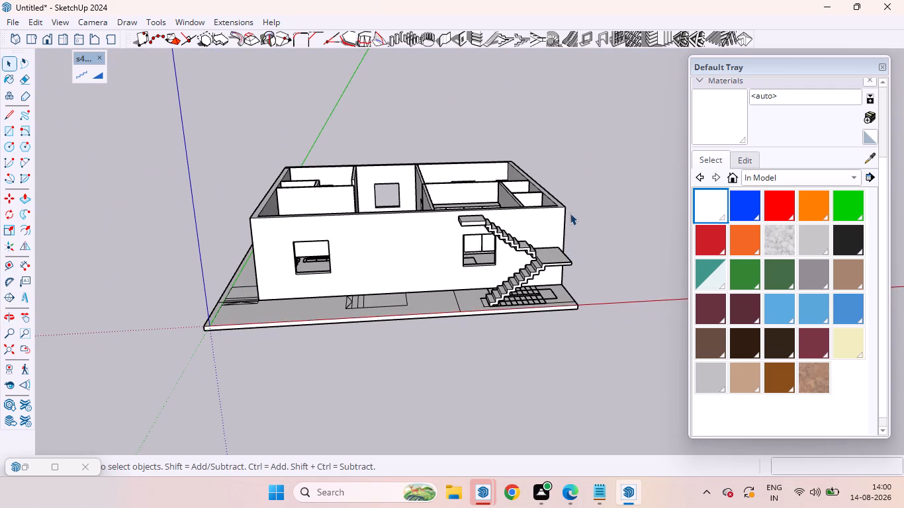
pyautogui.scroll(1, 570, 213)
pyautogui.scroll(-6, 601, 209)
pyautogui.moveTo(626, 216); pyautogui.dragTo(653, 366, button='middle')
pyautogui.scroll(6, 559, 302)
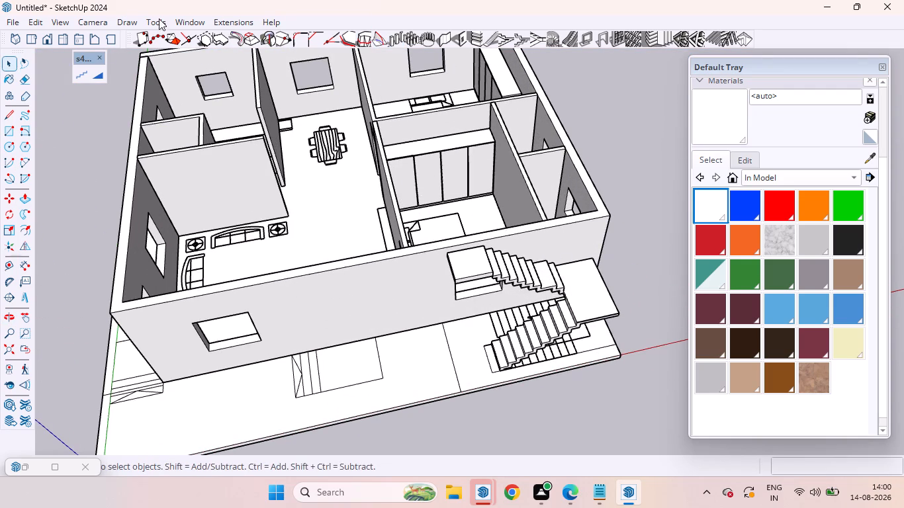
pyautogui.click(227, 24)
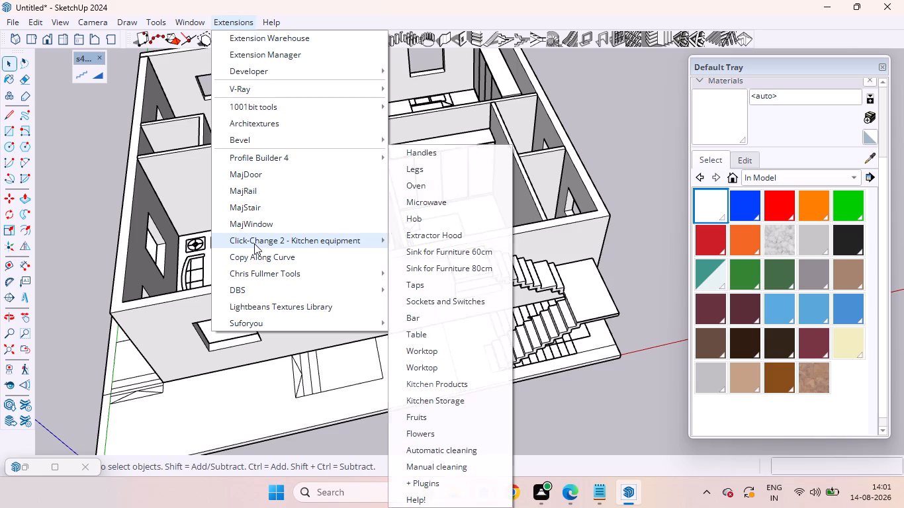
pyautogui.rightClick(408, 19)
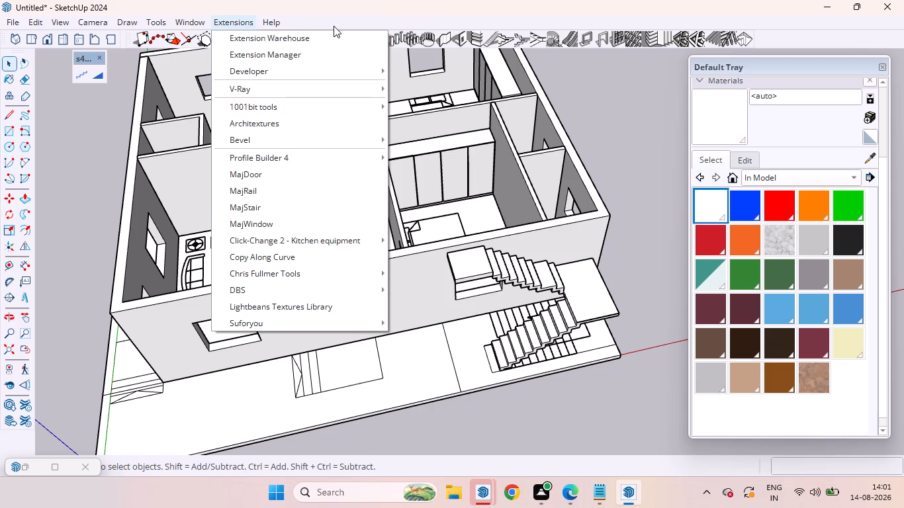
pyautogui.rightClick(313, 23)
pyautogui.click(311, 23)
pyautogui.rightClick(338, 19)
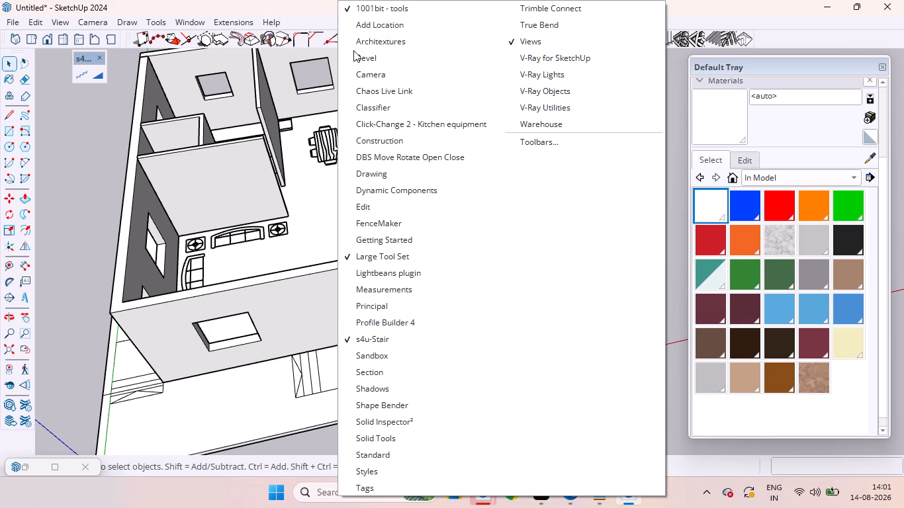
pyautogui.click(376, 224)
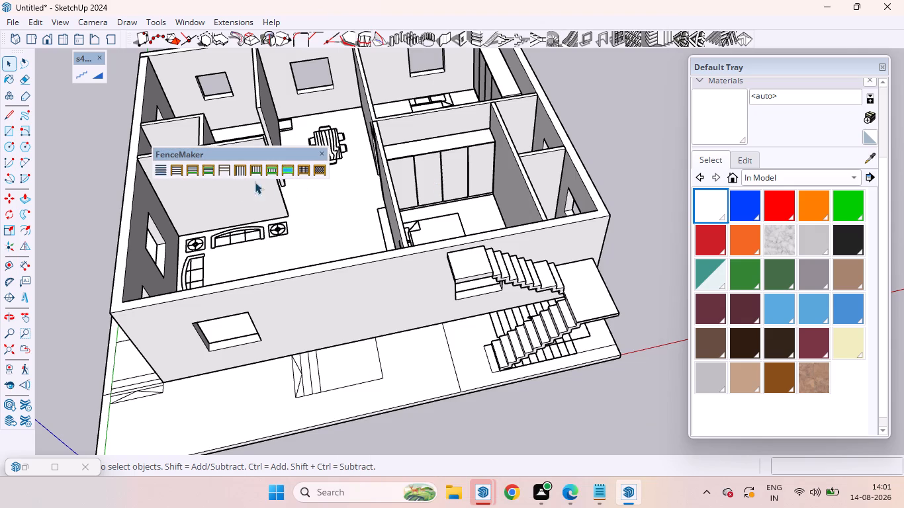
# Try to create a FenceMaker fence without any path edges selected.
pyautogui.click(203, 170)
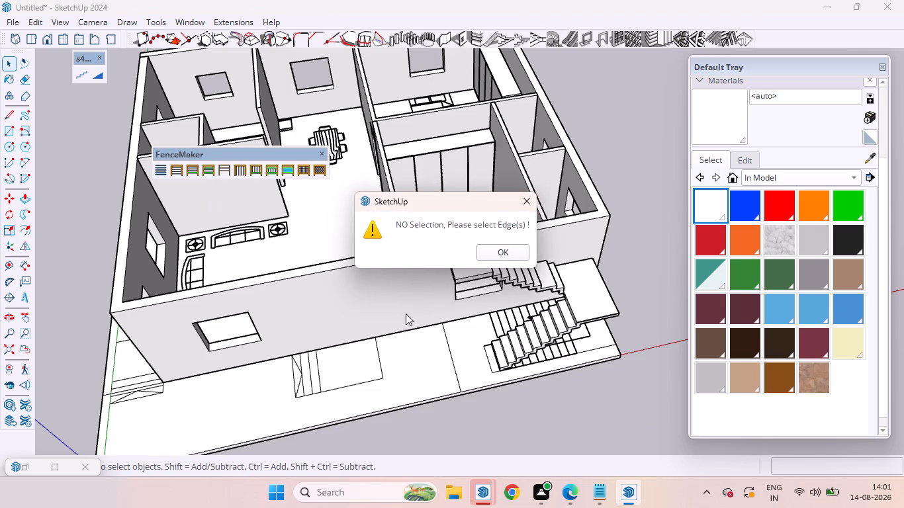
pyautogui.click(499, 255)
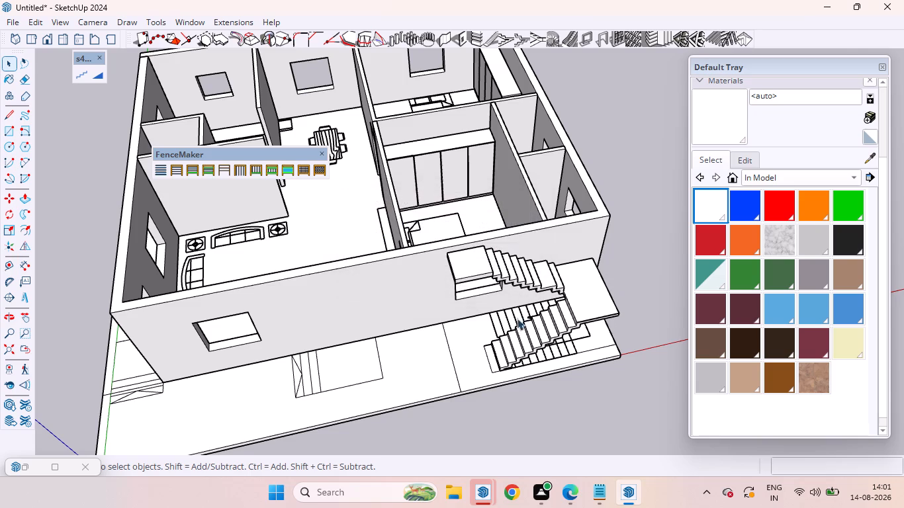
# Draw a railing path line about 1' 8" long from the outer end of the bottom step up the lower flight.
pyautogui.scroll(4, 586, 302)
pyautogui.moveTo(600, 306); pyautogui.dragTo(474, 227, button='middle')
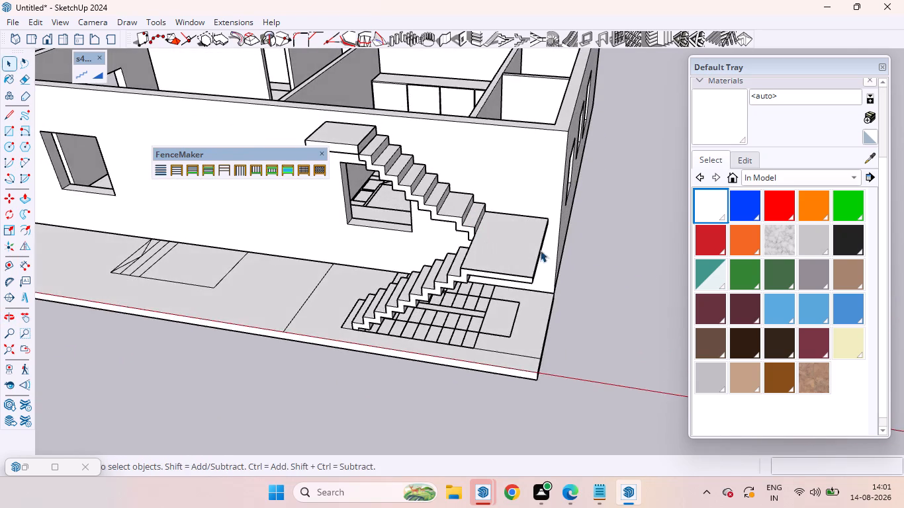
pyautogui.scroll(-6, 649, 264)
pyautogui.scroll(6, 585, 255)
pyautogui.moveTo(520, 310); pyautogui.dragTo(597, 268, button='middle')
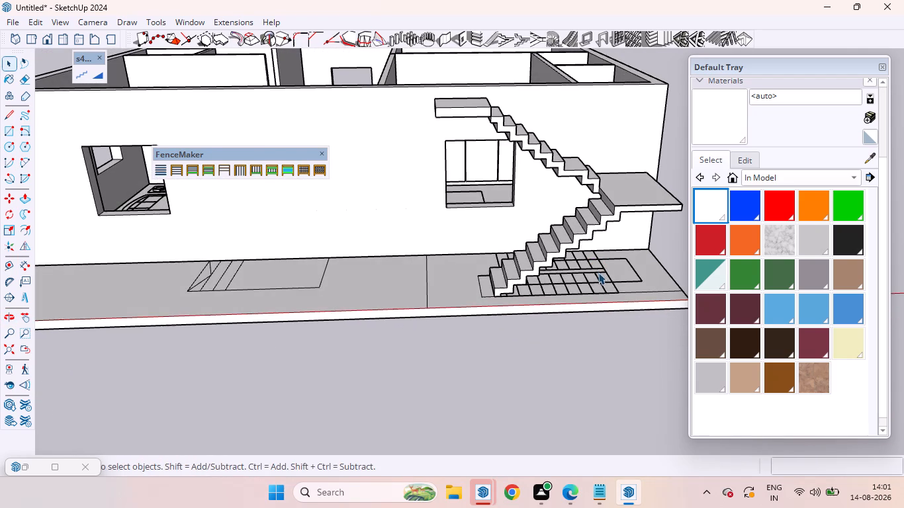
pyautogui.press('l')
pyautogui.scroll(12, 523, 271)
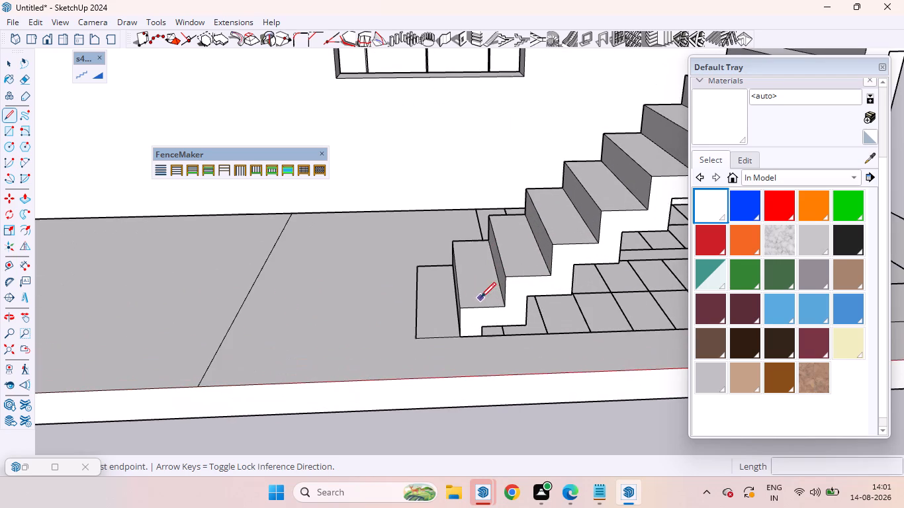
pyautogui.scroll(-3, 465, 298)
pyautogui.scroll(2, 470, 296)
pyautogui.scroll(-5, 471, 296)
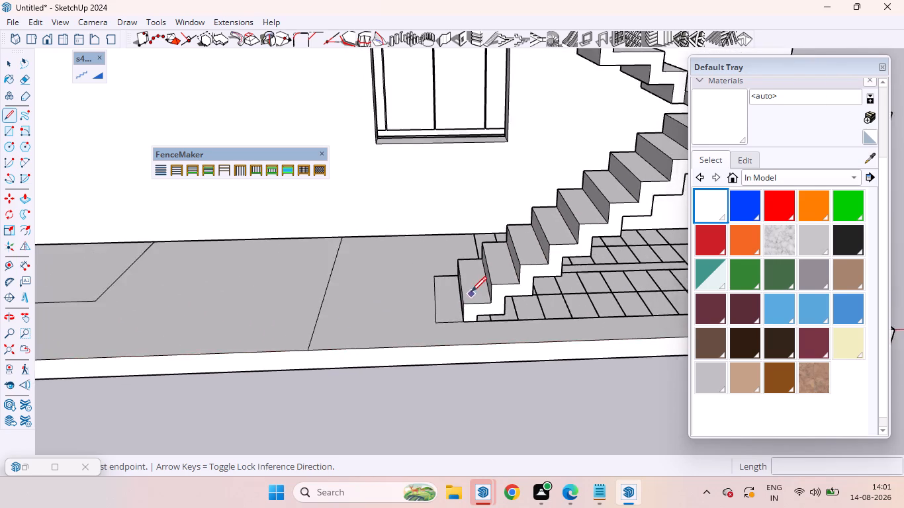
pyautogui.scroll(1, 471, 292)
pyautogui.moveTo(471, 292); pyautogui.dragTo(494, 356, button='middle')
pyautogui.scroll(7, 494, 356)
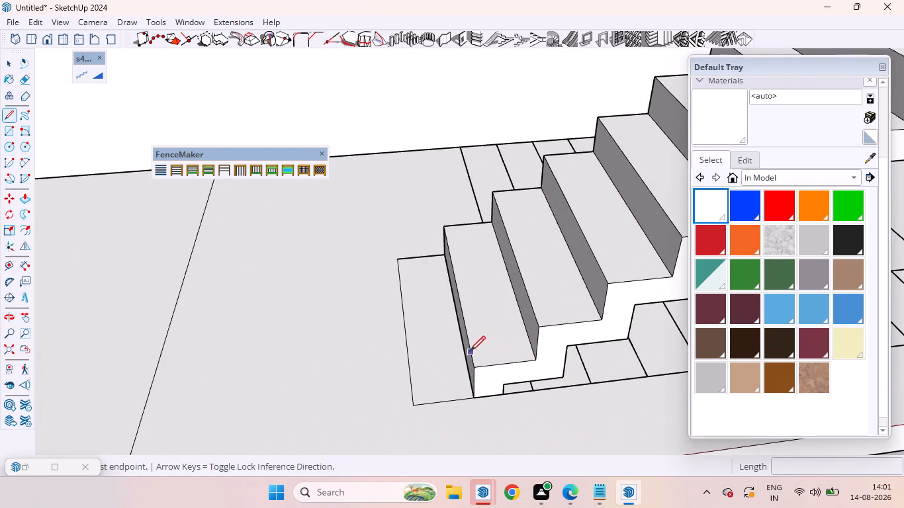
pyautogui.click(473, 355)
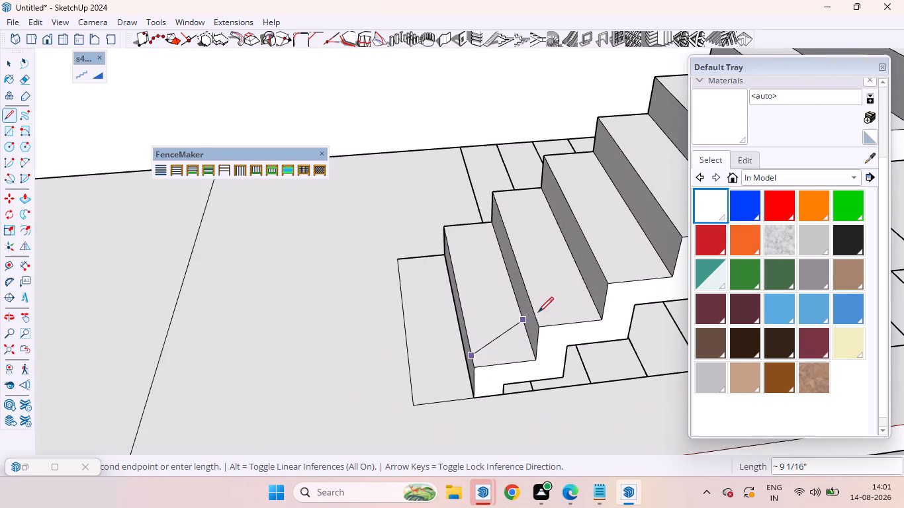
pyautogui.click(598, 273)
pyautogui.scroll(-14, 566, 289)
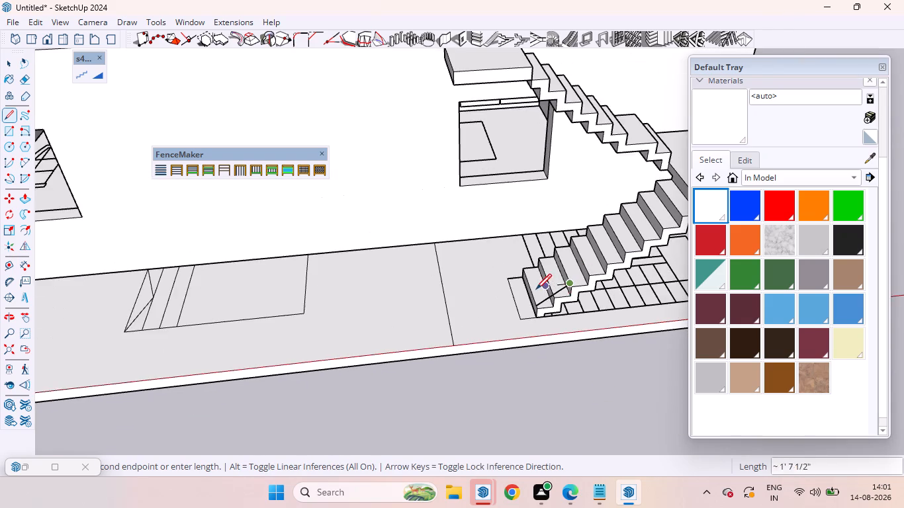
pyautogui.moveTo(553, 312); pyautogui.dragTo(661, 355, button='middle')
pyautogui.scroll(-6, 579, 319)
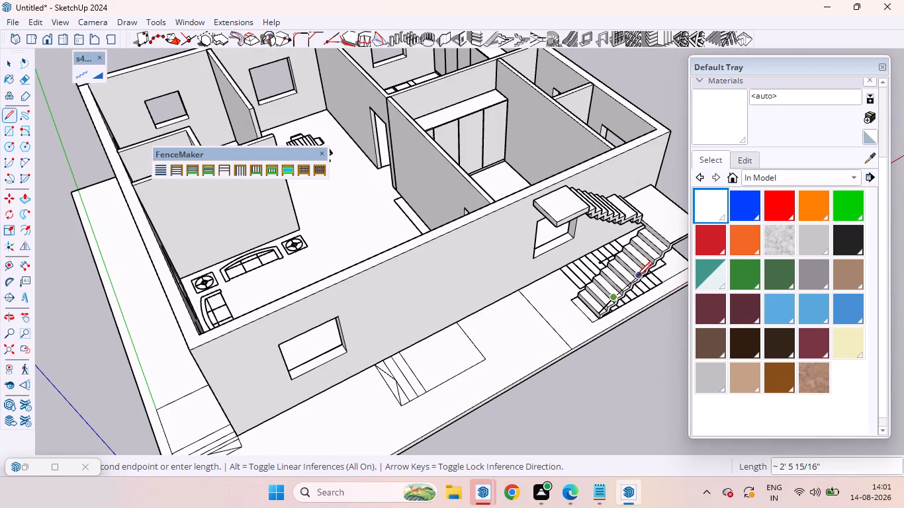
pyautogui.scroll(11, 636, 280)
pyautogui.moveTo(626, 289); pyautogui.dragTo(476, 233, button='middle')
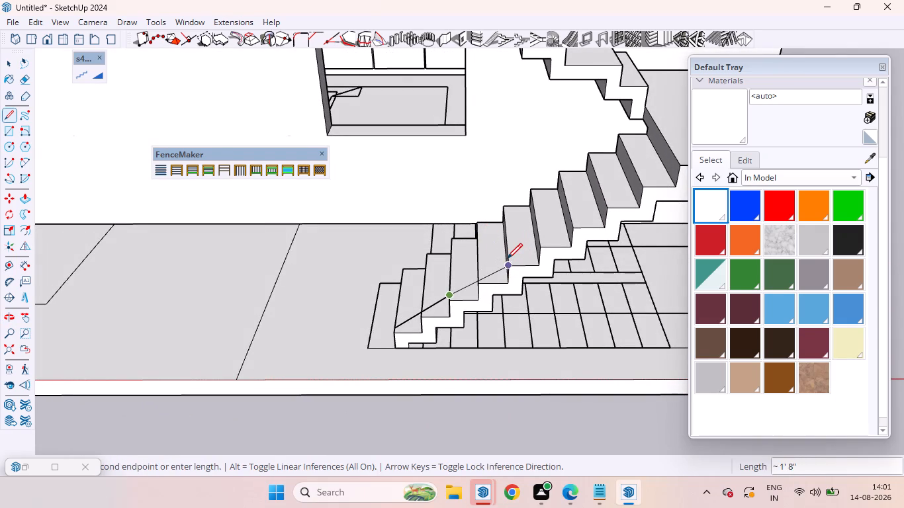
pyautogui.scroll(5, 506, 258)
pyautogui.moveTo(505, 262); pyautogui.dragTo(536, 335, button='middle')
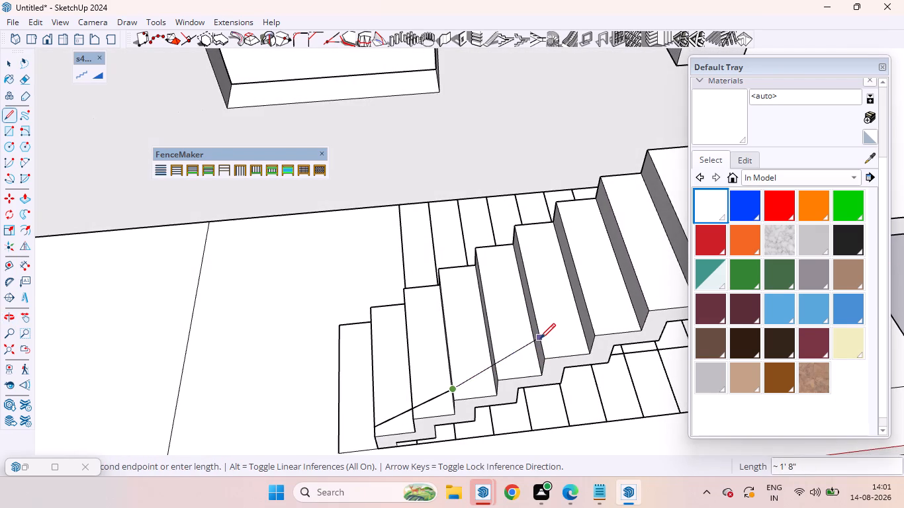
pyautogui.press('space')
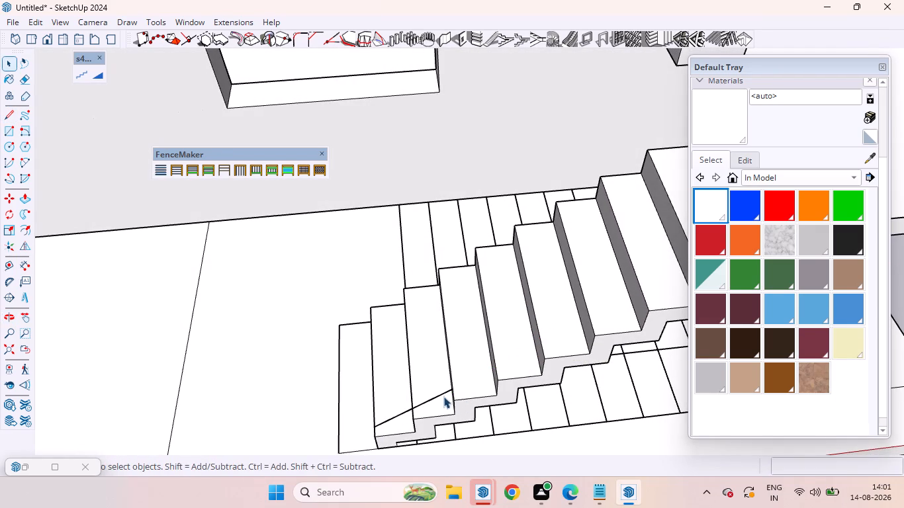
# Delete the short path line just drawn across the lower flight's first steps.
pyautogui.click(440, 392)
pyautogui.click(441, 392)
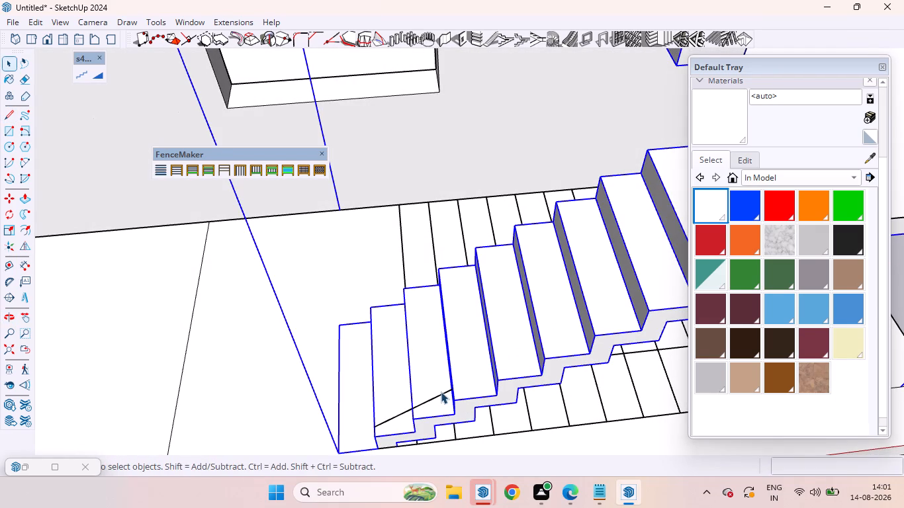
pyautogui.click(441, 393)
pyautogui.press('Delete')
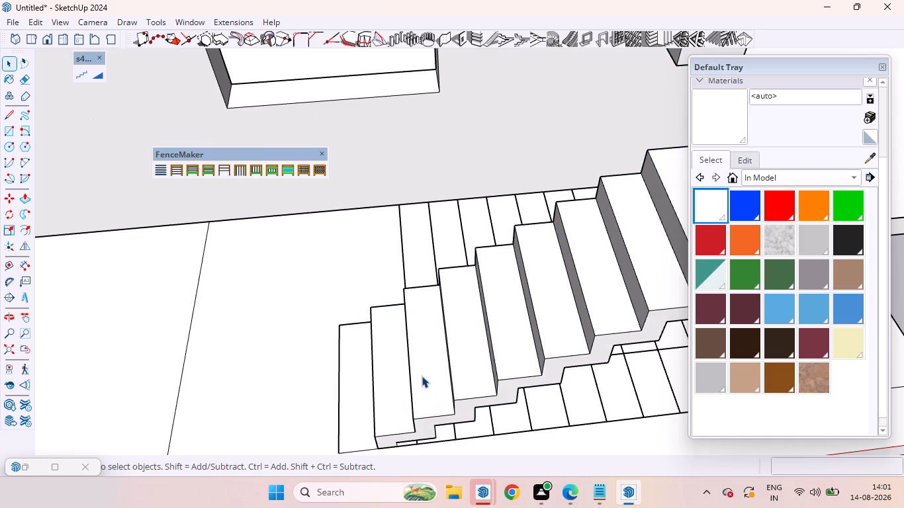
# Draw connected path lines along the outer nosing corners of the lower flight, from the bottom step to the last tread.
pyautogui.scroll(-11, 452, 300)
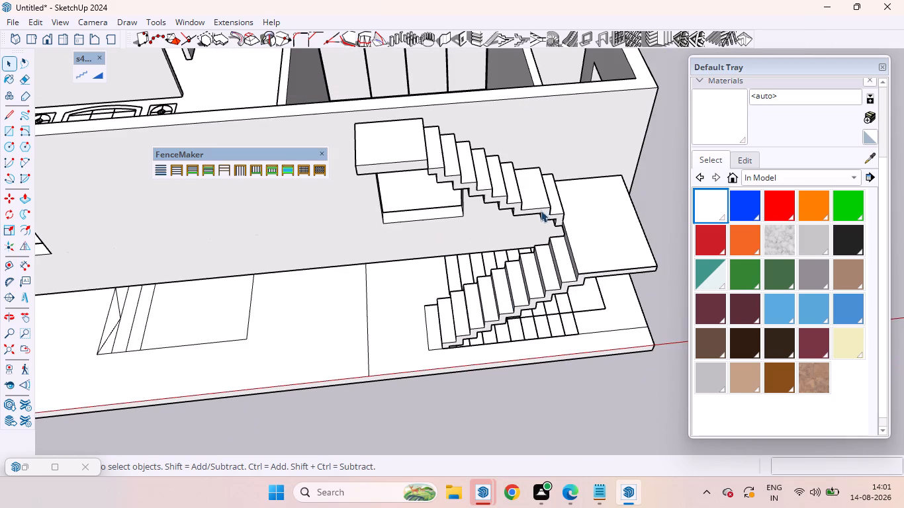
pyautogui.scroll(-4, 492, 194)
pyautogui.scroll(10, 531, 269)
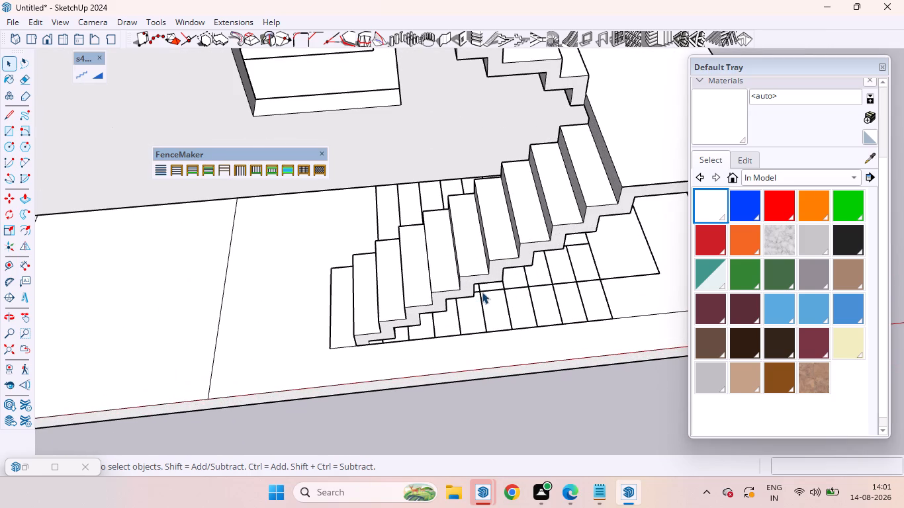
pyautogui.press('l')
pyautogui.scroll(5, 453, 307)
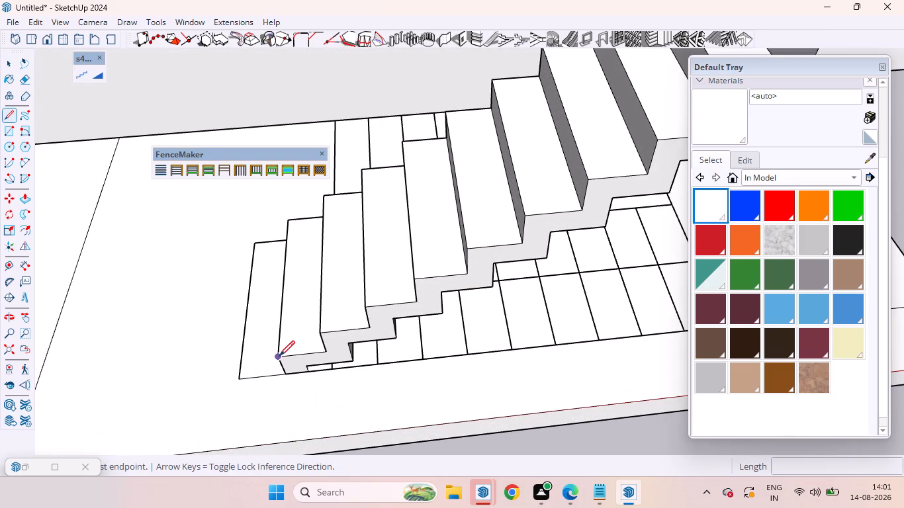
pyautogui.click(279, 356)
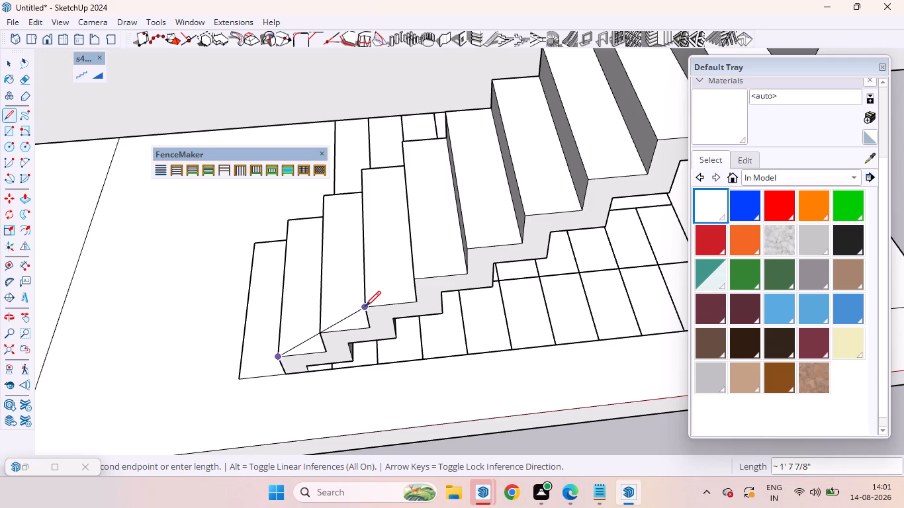
pyautogui.click(365, 306)
pyautogui.click(470, 248)
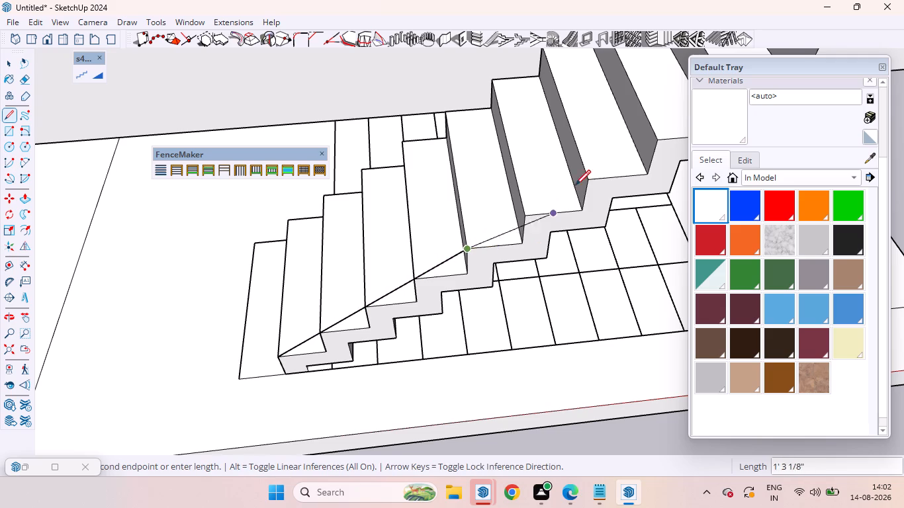
pyautogui.click(590, 175)
pyautogui.scroll(-7, 361, 268)
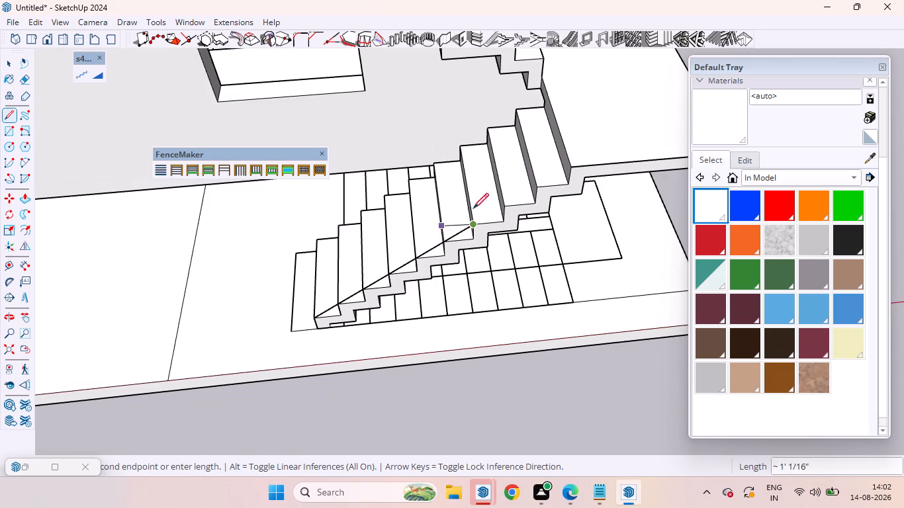
pyautogui.click(537, 189)
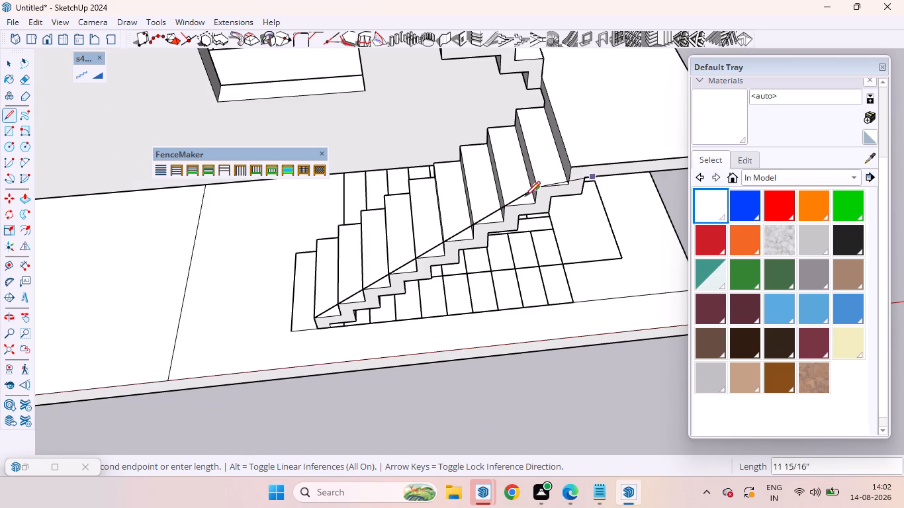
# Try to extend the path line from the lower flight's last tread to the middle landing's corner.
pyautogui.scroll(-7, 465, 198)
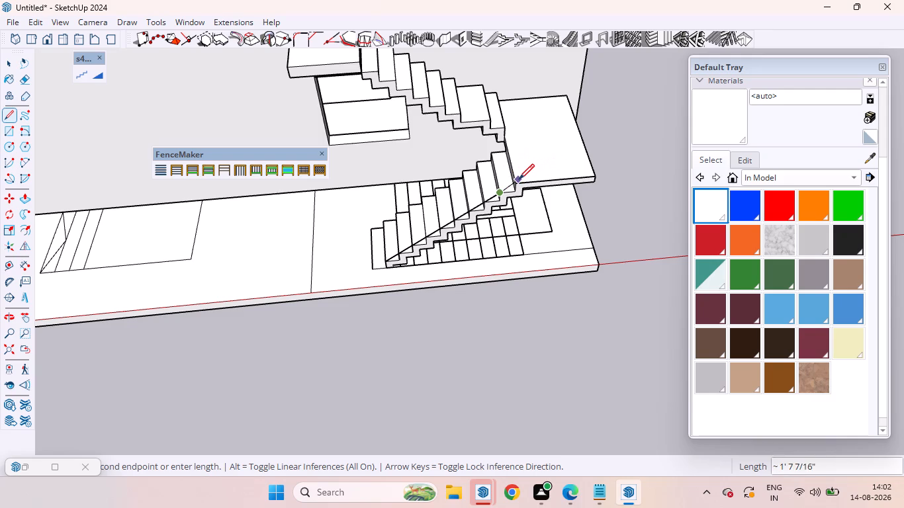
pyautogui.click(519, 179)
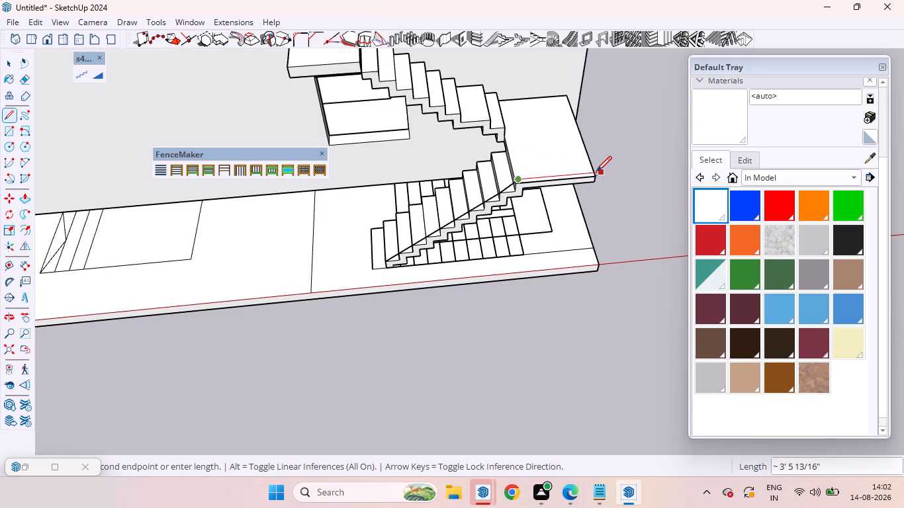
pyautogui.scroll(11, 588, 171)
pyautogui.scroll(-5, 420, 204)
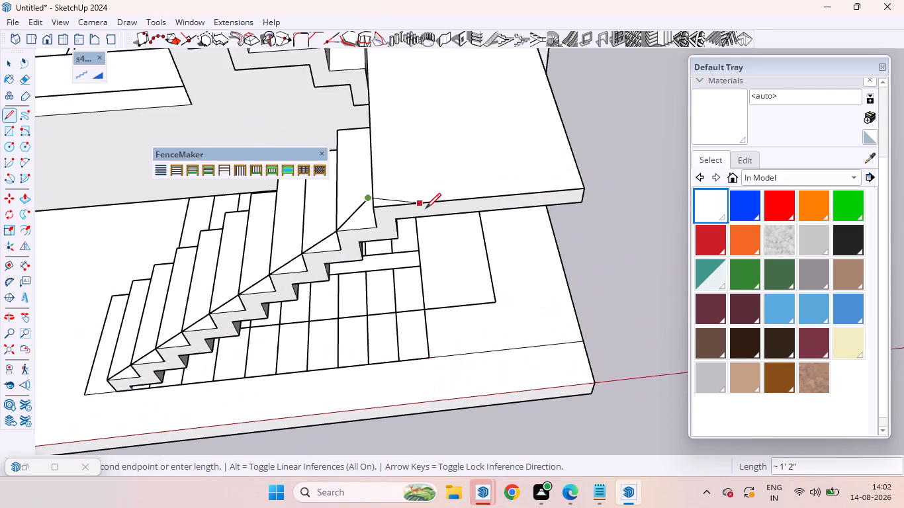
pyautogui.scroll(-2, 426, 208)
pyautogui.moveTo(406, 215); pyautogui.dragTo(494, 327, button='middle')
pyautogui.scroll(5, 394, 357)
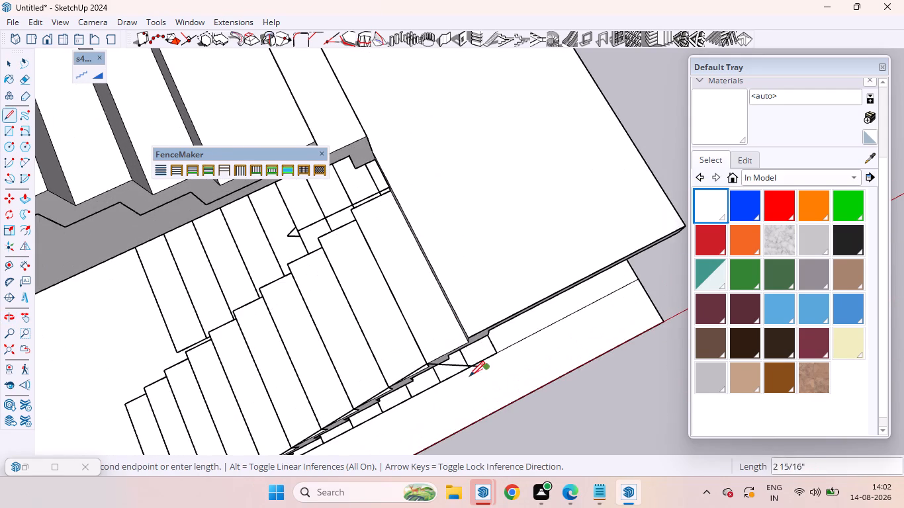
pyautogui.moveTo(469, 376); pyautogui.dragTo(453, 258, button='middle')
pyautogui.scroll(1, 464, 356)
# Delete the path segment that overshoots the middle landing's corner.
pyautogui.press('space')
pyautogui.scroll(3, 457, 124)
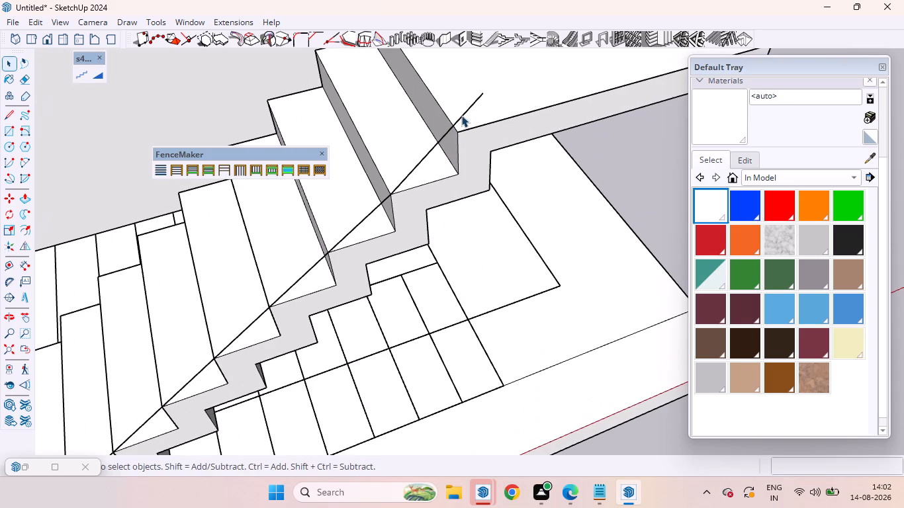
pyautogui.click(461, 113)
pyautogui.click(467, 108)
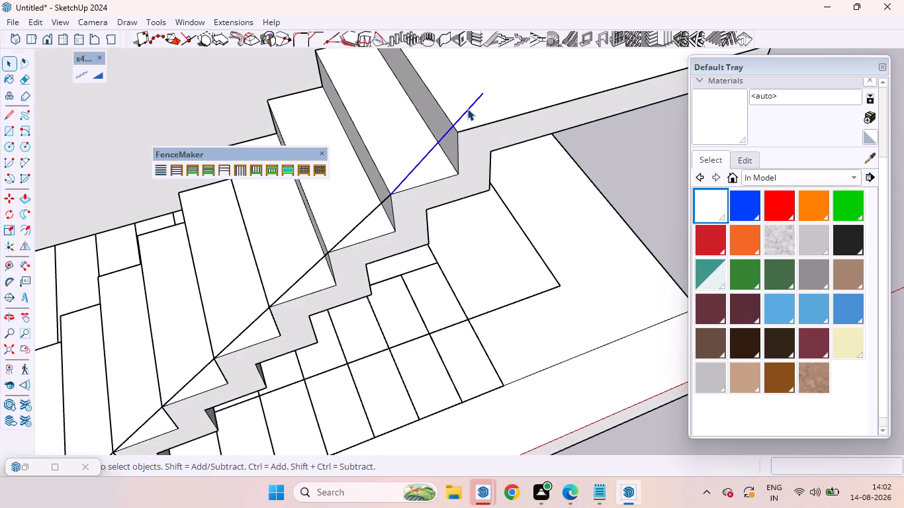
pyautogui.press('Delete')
# Draw the path from the last tread to the landing's near corner, along its 3' 7 15/16" front edge and outer side edge.
pyautogui.scroll(-6, 403, 175)
pyautogui.moveTo(421, 205); pyautogui.dragTo(399, 273, button='middle')
pyautogui.scroll(-1, 398, 273)
pyautogui.press('l')
pyautogui.scroll(6, 381, 275)
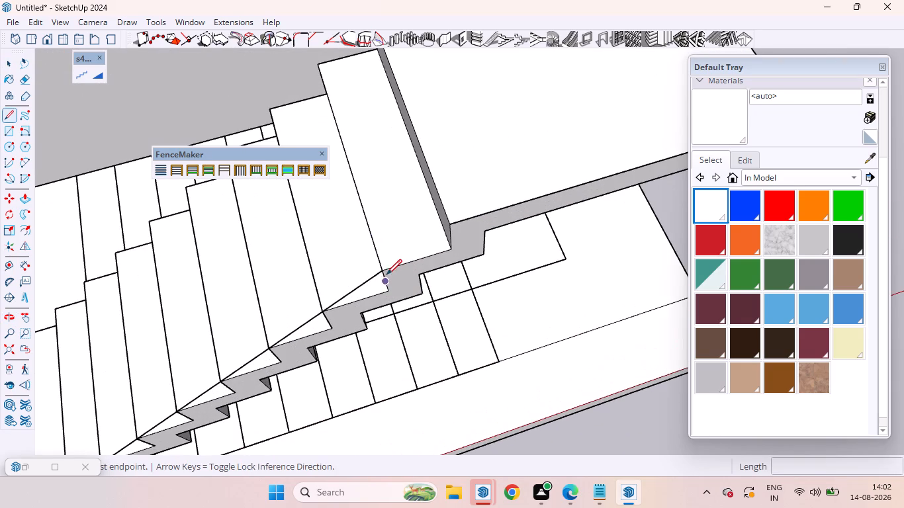
pyautogui.click(383, 267)
pyautogui.click(448, 222)
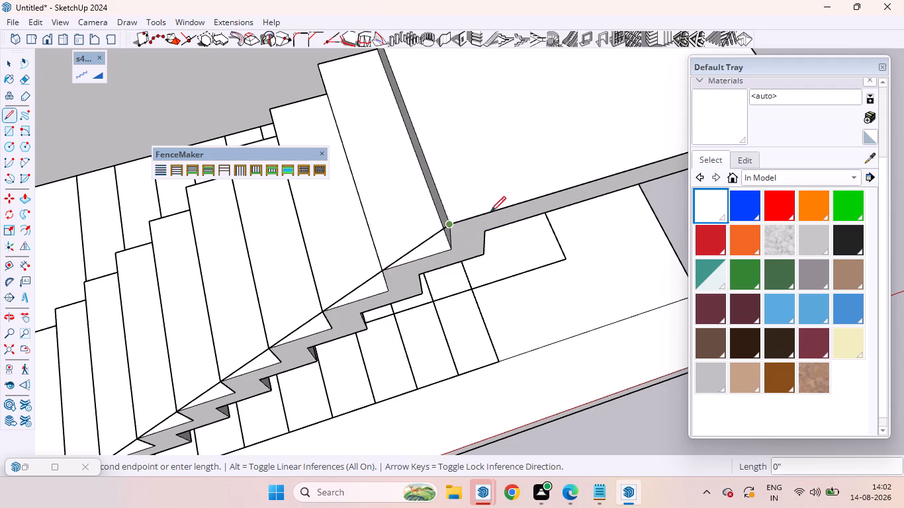
pyautogui.scroll(-14, 422, 233)
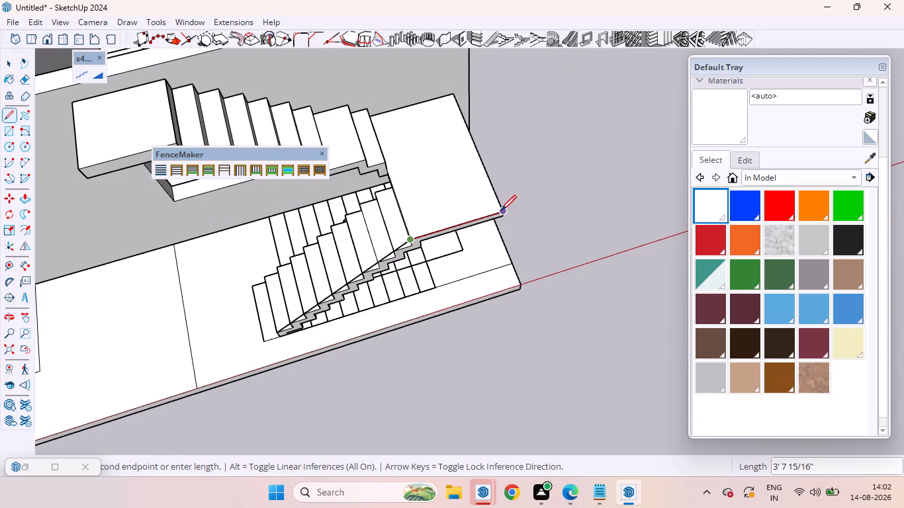
pyautogui.click(501, 210)
pyautogui.click(450, 91)
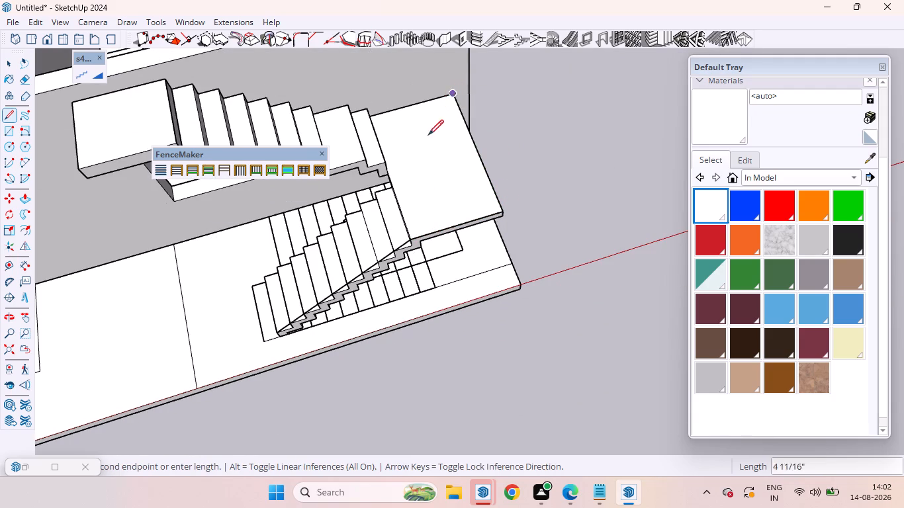
pyautogui.press('space')
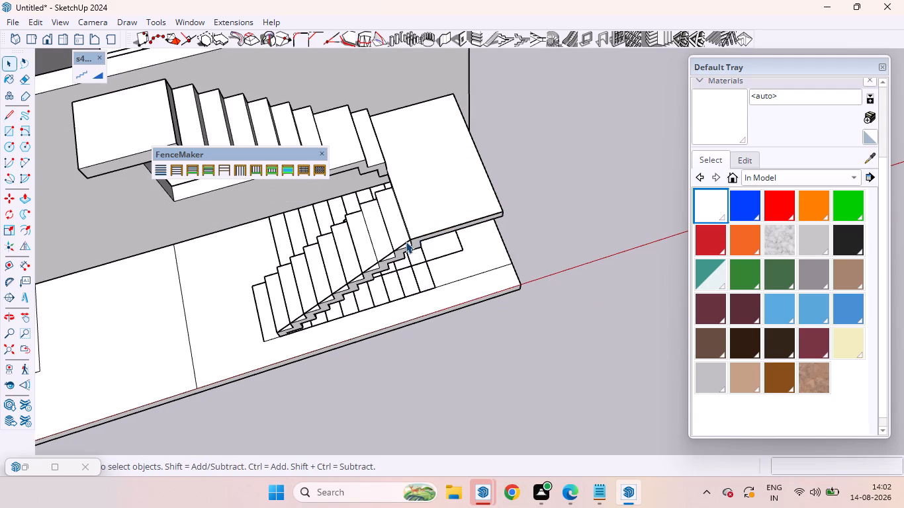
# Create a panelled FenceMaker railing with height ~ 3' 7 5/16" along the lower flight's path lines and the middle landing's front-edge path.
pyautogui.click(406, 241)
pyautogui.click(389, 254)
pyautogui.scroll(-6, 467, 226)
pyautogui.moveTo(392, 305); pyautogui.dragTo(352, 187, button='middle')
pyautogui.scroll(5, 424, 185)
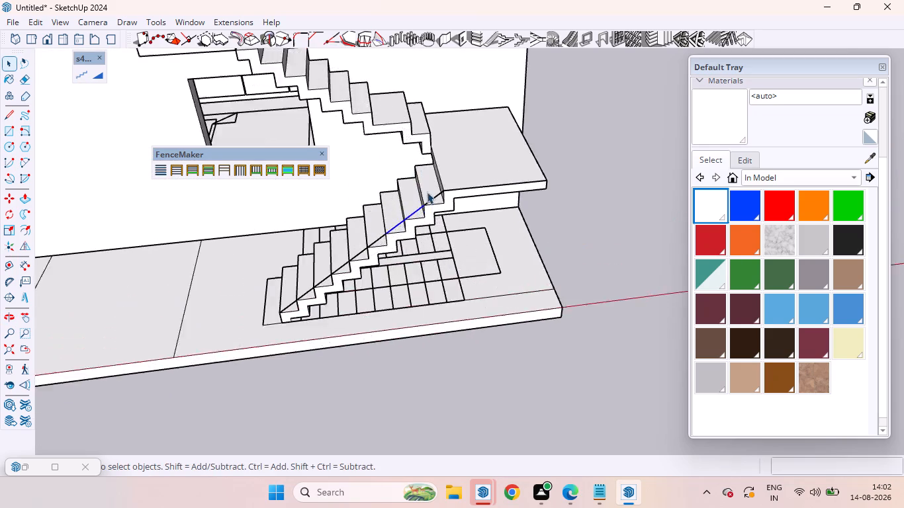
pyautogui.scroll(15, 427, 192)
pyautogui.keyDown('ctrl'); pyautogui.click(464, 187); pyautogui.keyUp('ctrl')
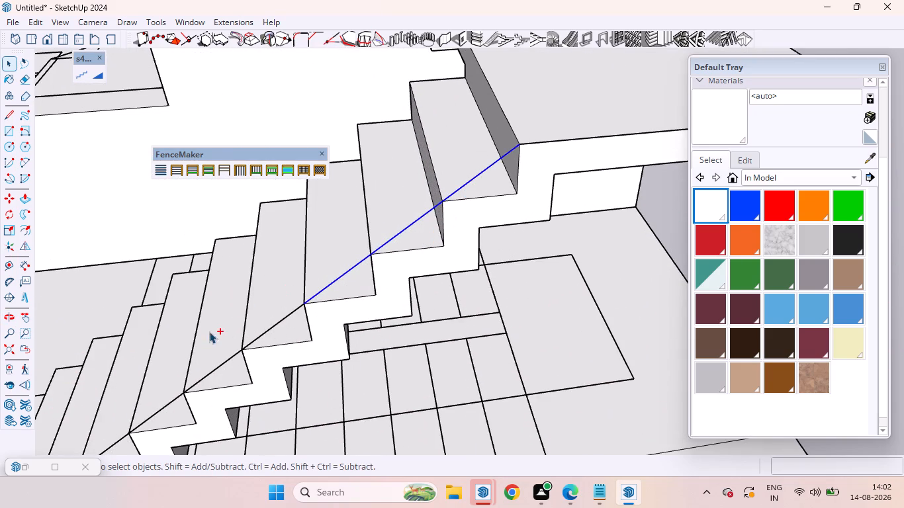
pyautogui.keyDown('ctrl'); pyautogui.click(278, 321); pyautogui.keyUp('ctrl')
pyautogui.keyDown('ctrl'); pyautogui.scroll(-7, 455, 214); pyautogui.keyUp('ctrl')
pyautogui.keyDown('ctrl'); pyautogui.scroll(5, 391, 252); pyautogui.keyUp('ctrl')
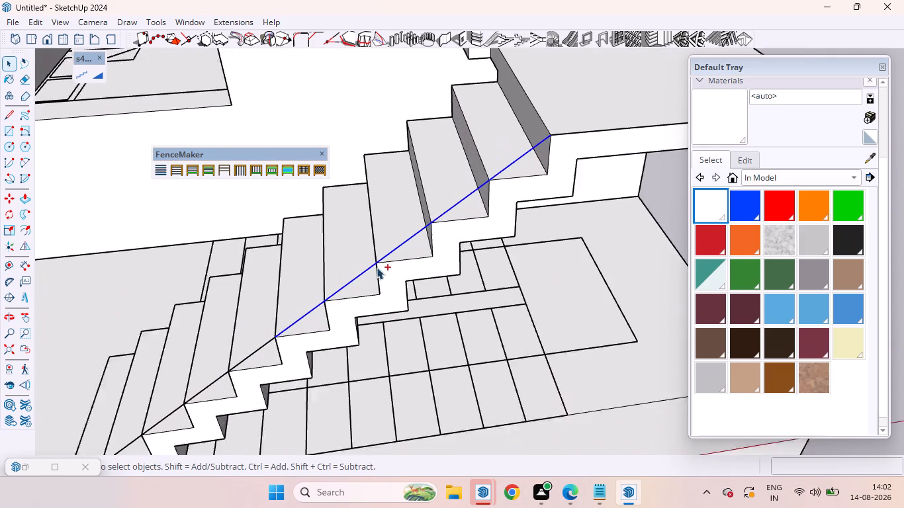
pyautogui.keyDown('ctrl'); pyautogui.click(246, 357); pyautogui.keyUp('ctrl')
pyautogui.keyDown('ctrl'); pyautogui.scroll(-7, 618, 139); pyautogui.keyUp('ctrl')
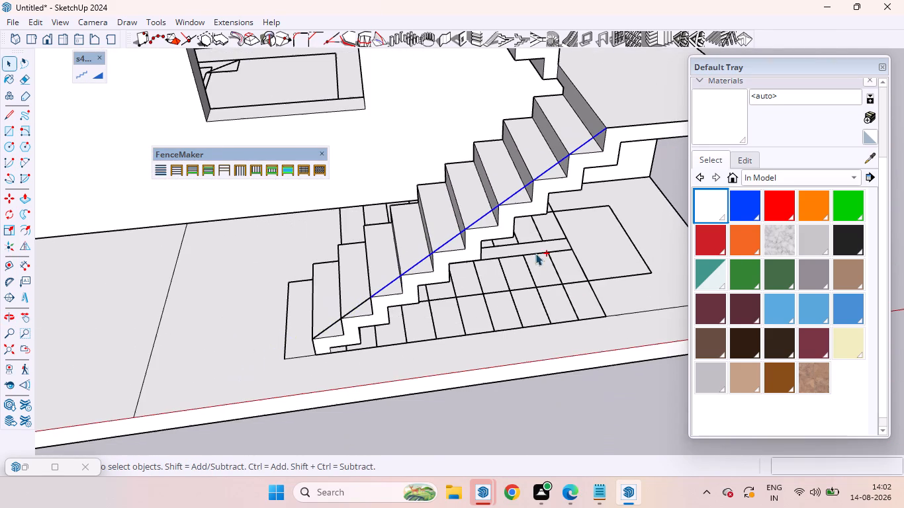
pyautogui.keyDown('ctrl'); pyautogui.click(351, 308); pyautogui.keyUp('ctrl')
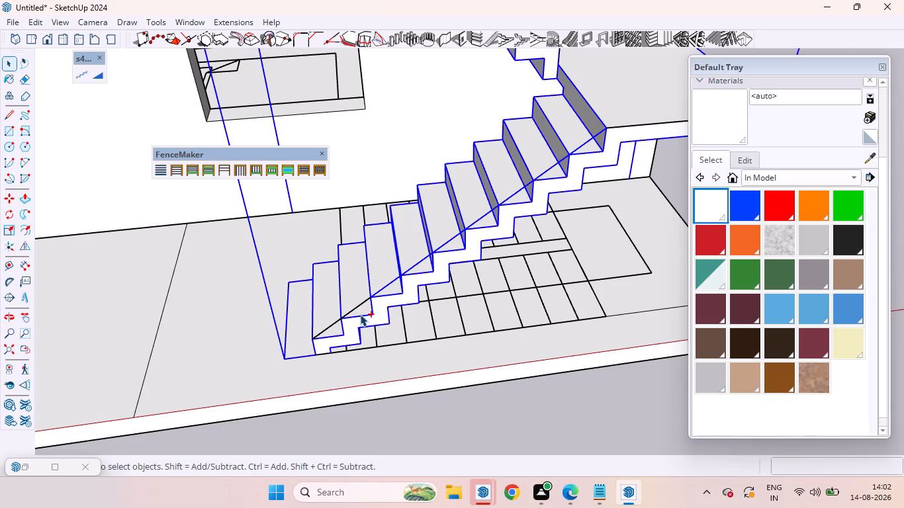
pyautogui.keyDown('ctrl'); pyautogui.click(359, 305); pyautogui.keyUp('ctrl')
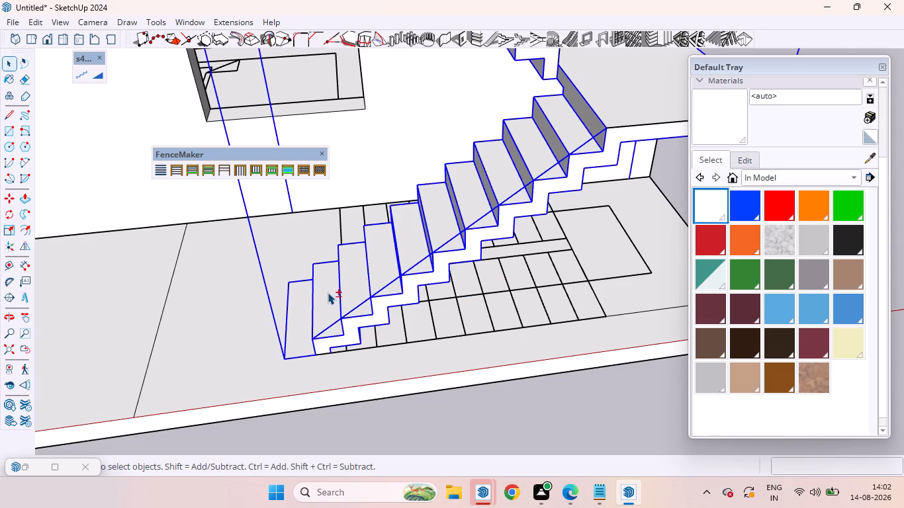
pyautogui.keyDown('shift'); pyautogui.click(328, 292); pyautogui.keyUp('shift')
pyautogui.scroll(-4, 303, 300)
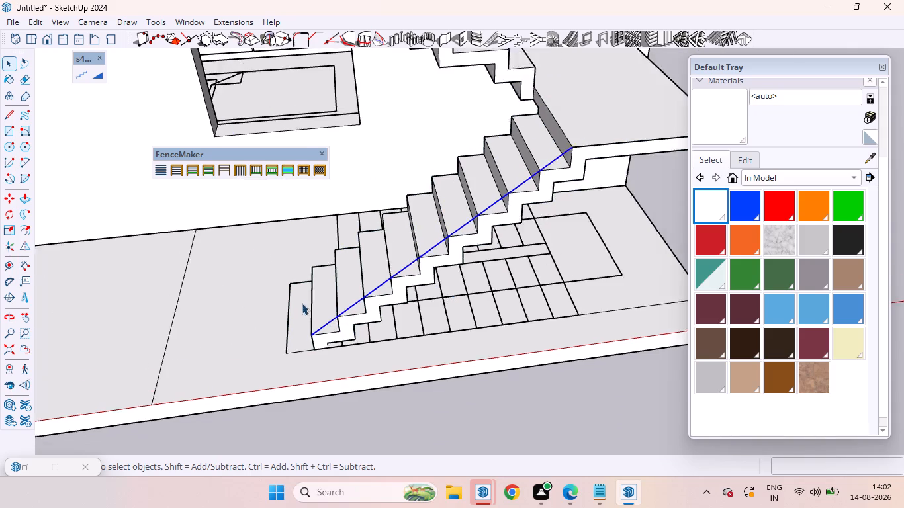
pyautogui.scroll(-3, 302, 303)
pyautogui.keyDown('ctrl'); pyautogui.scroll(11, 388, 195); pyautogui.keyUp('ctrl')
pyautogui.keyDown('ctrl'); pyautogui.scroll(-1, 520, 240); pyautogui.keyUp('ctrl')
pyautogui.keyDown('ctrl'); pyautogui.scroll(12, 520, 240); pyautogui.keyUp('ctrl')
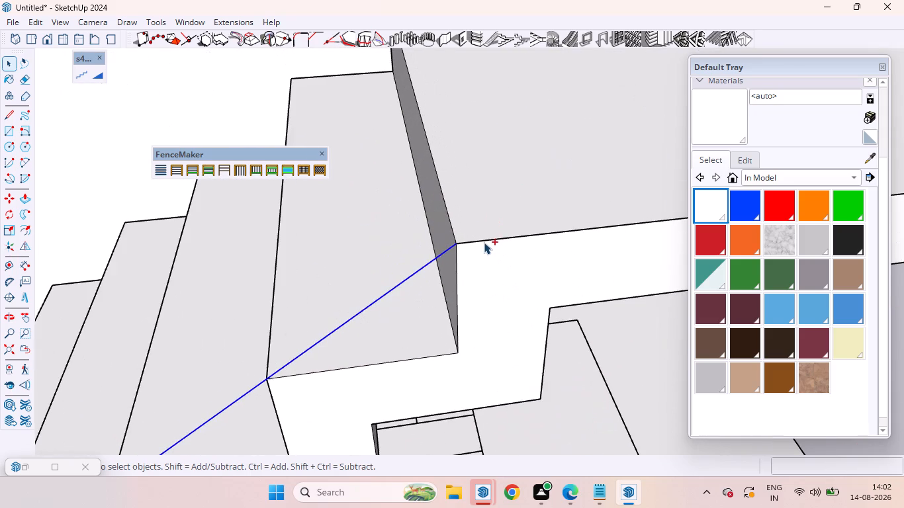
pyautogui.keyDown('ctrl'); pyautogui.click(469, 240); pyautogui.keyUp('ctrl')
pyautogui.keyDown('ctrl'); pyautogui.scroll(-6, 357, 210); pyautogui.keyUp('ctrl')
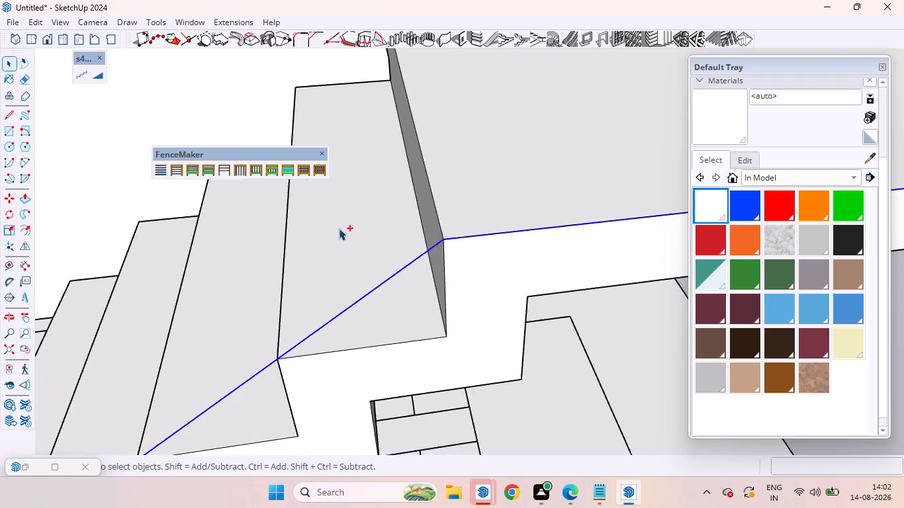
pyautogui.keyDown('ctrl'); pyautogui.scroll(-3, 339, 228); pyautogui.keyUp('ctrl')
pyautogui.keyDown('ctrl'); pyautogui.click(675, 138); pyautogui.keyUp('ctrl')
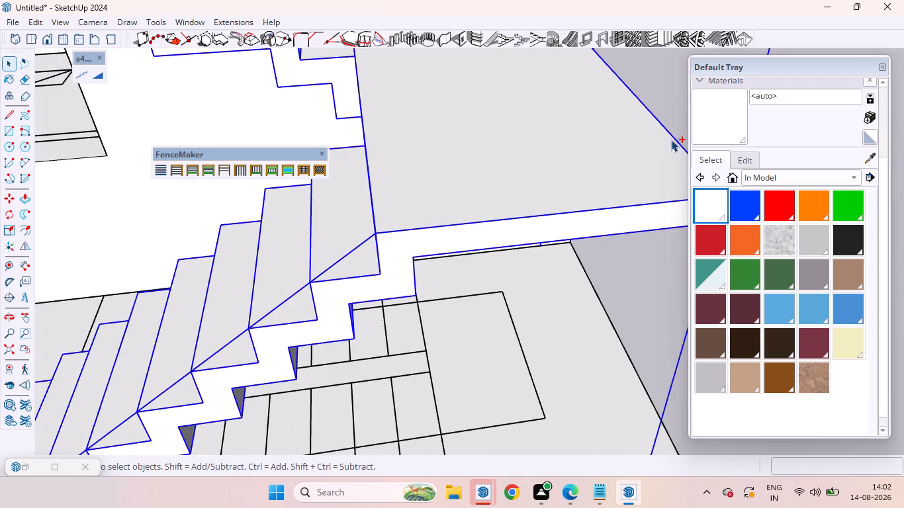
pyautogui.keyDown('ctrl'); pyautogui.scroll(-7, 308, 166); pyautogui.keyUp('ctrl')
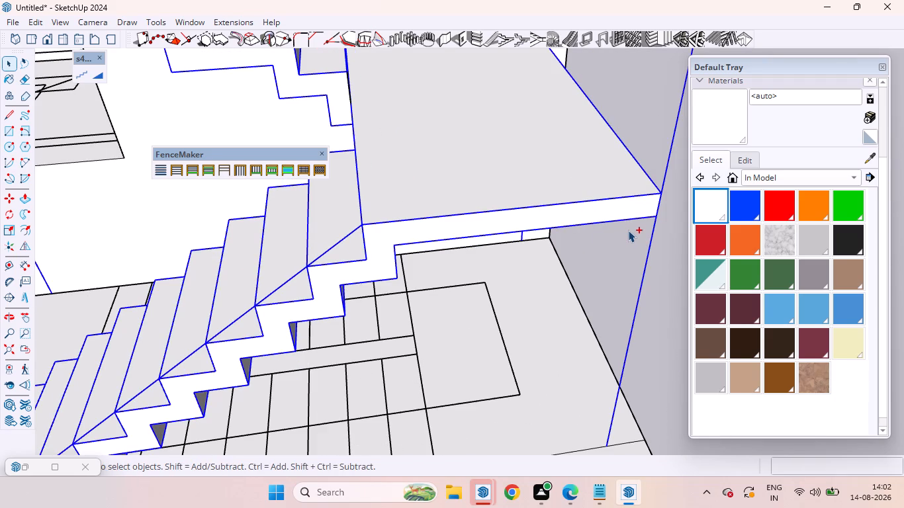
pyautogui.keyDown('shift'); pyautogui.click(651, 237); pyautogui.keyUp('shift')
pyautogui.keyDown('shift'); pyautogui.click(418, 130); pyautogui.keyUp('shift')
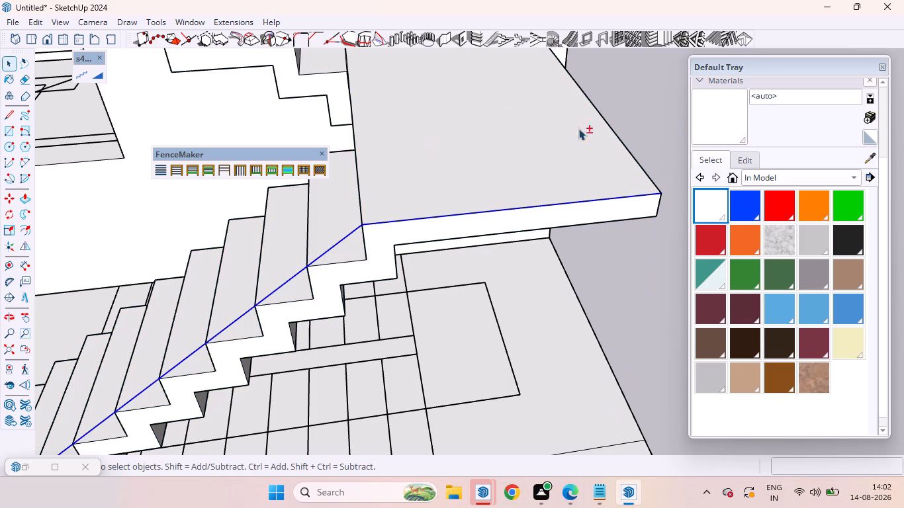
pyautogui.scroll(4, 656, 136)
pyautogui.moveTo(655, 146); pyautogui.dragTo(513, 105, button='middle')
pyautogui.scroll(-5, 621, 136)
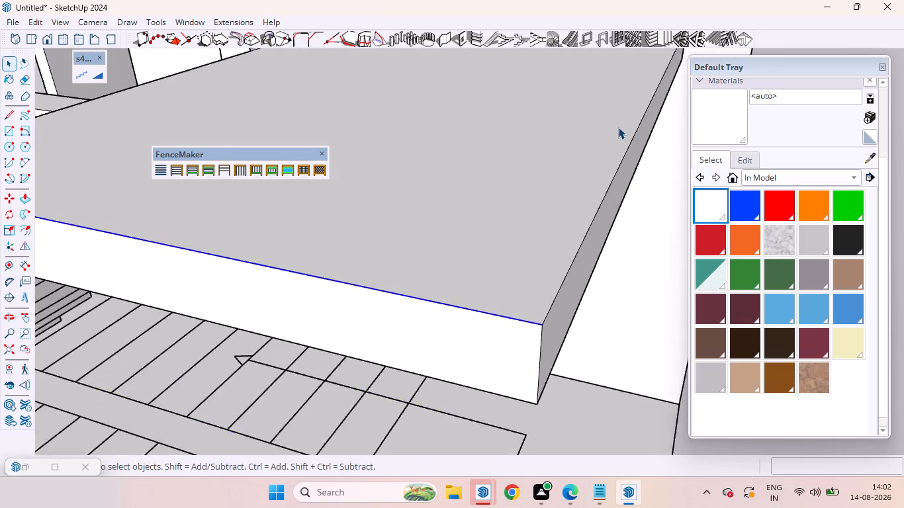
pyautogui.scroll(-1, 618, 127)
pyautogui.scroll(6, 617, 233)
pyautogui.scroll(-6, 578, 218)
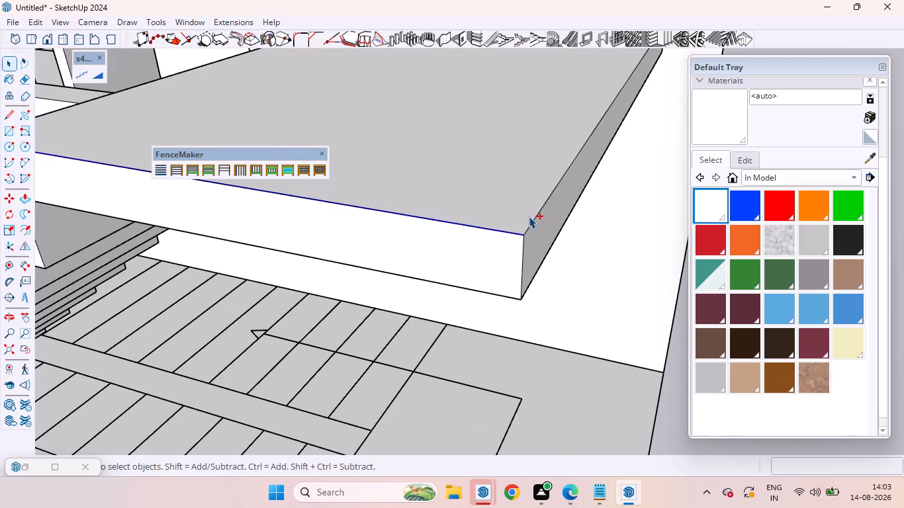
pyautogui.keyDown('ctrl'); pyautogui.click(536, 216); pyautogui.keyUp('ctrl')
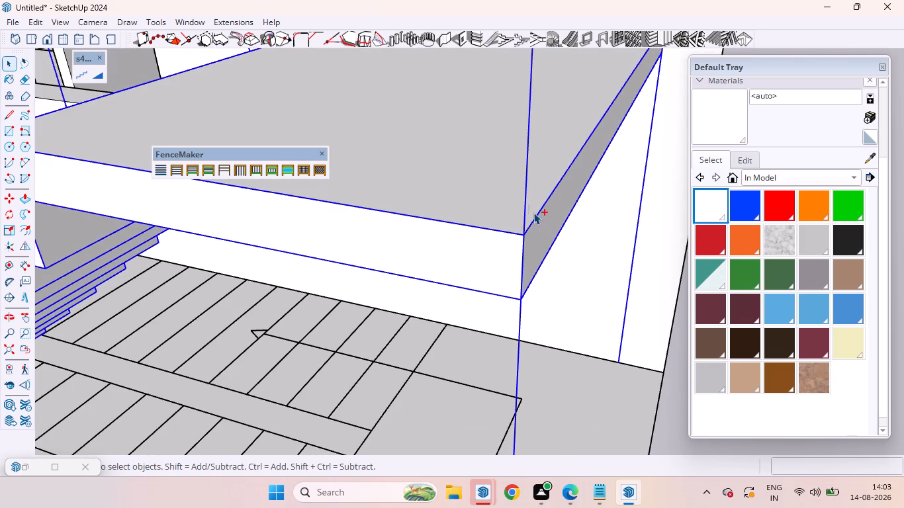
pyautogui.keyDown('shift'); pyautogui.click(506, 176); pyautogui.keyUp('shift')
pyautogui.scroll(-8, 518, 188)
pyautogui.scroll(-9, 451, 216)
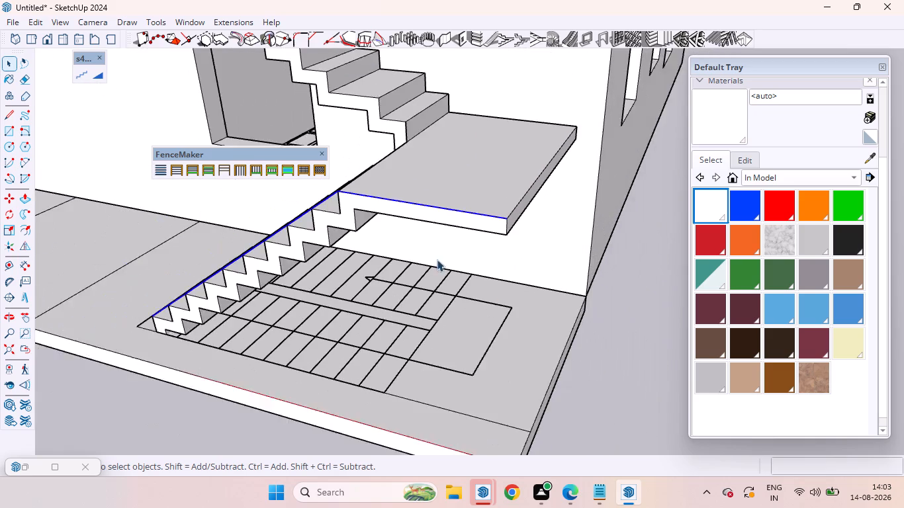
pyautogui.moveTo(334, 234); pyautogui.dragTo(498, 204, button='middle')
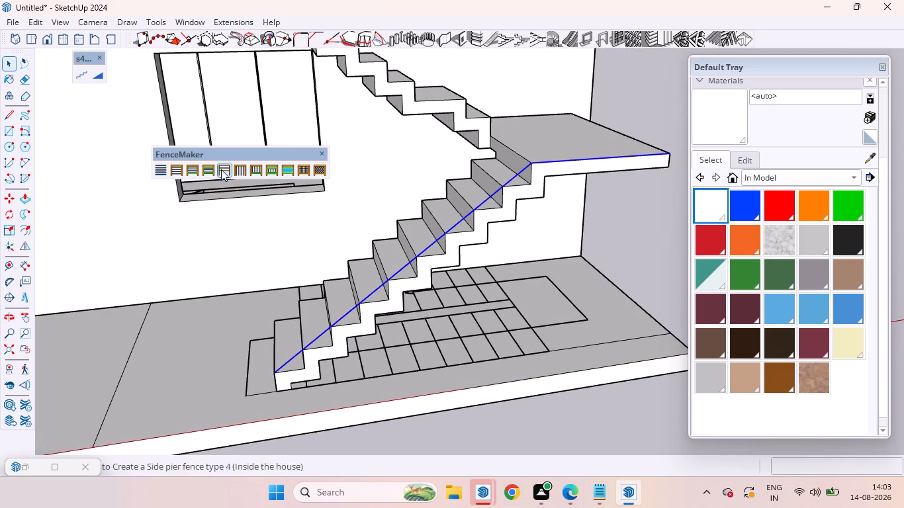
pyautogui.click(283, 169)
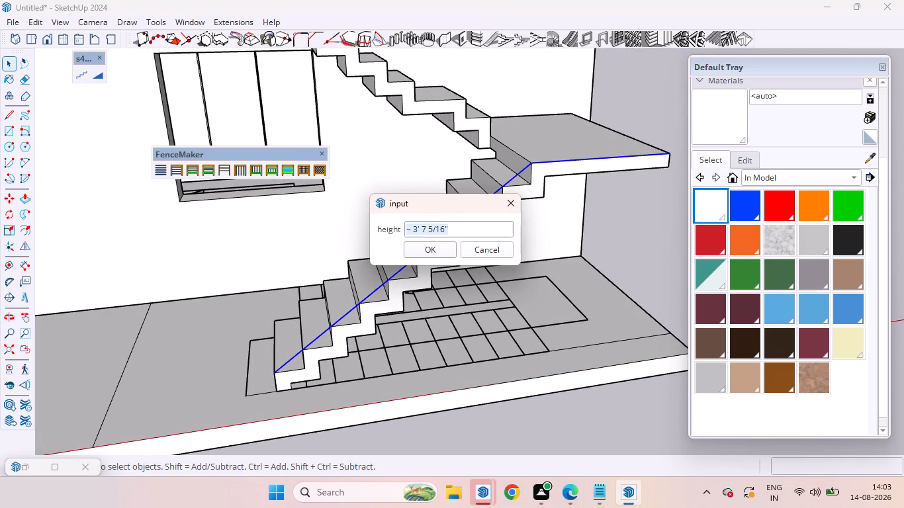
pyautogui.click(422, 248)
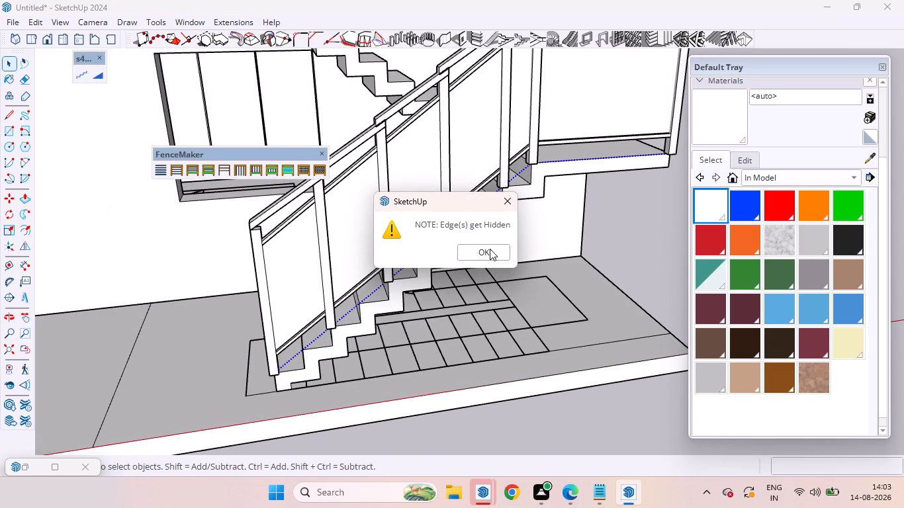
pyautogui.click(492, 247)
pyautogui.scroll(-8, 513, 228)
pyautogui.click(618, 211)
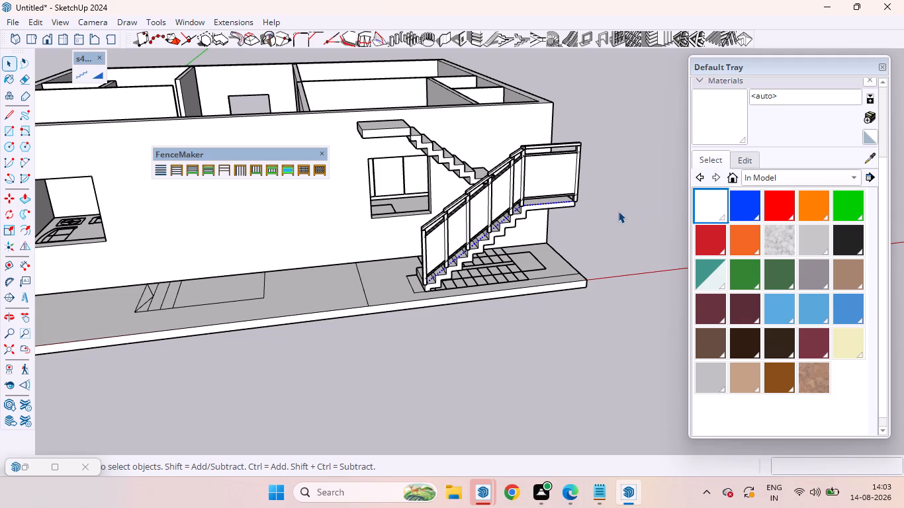
# Examine the new railing's posts, panels and handrail along the lower flight and middle landing from several angles.
pyautogui.scroll(5, 561, 164)
pyautogui.moveTo(584, 182); pyautogui.dragTo(461, 199, button='middle')
pyautogui.scroll(4, 388, 181)
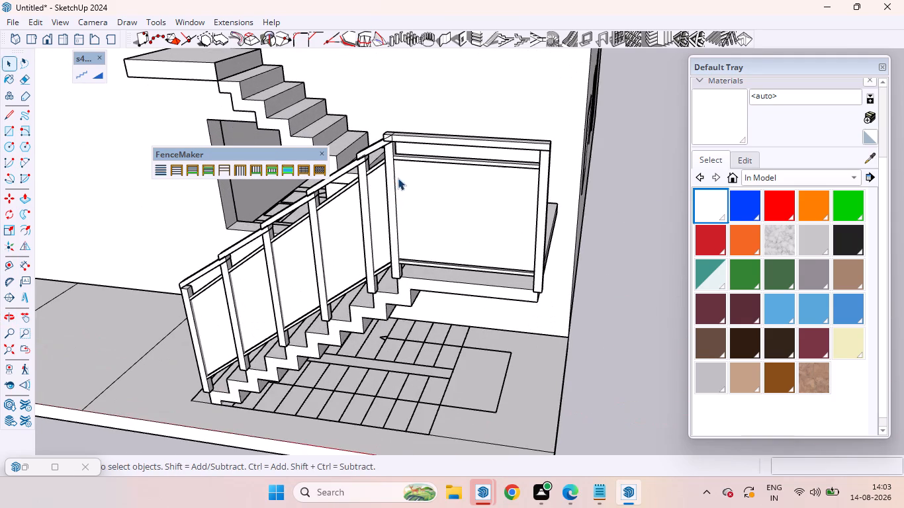
pyautogui.scroll(-5, 413, 237)
pyautogui.scroll(4, 332, 252)
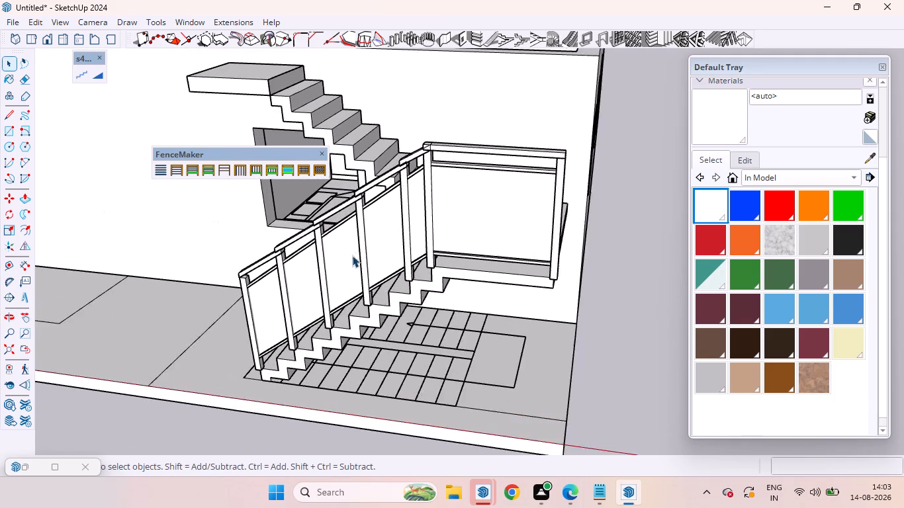
pyautogui.scroll(3, 341, 271)
pyautogui.moveTo(343, 284); pyautogui.dragTo(426, 189, button='middle')
pyautogui.scroll(1, 343, 284)
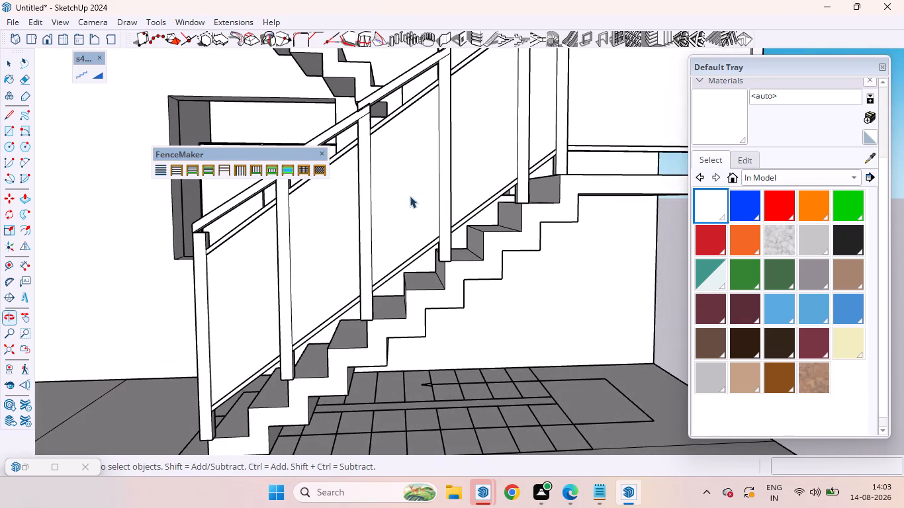
pyautogui.scroll(-5, 366, 196)
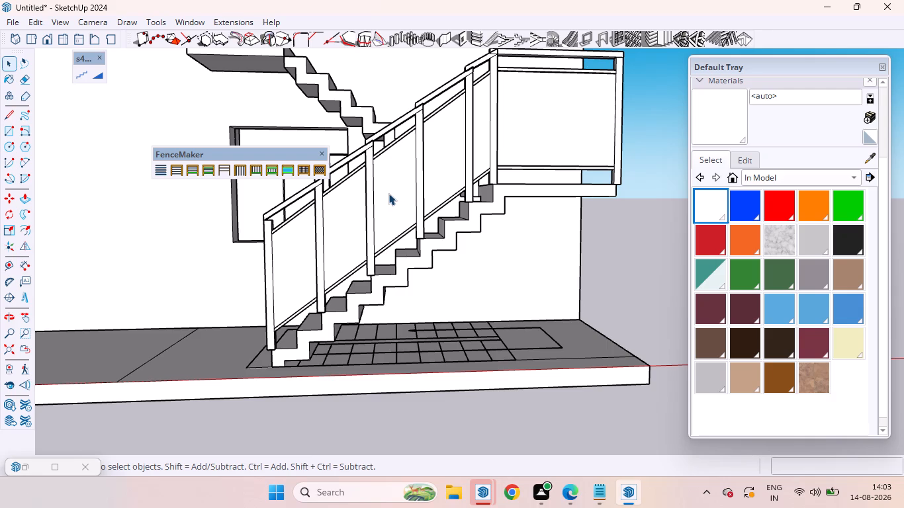
pyautogui.click(388, 193)
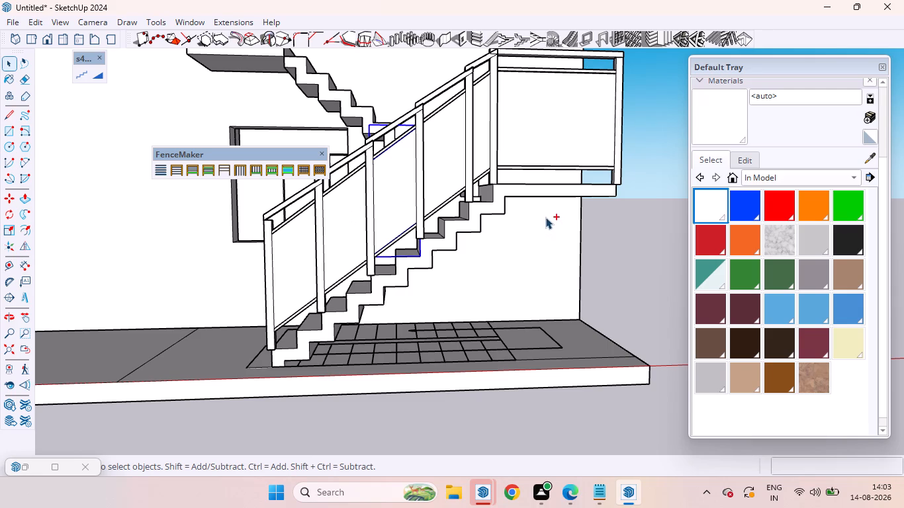
# Undo the railing and the path lines drawn along the lower flight and middle landing.
pyautogui.hotkey('ctrl', 'z')
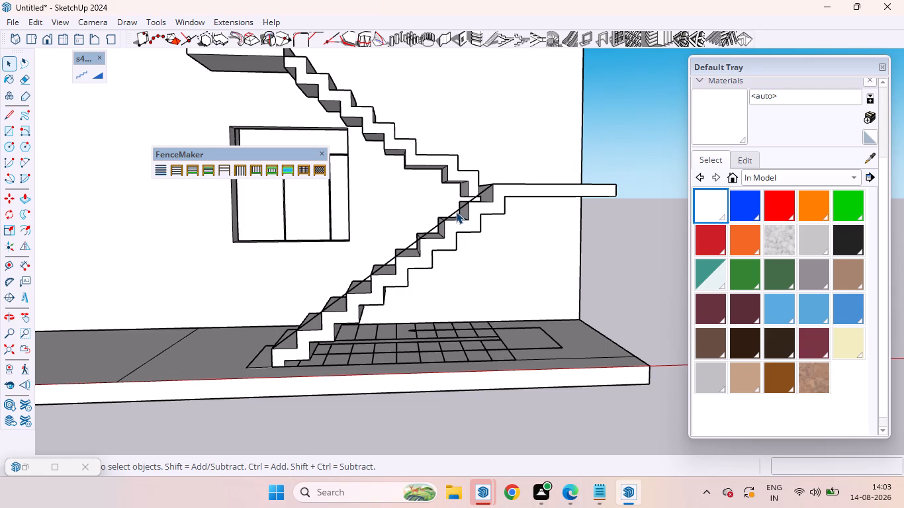
pyautogui.click(456, 212)
pyautogui.hotkey('ctrl', 'z')
pyautogui.hotkey('ctrl', 'z')
pyautogui.hotkey('ctrl', 'z')
pyautogui.hotkey('ctrl', 'z')
pyautogui.hotkey('ctrl', 'z')
pyautogui.hotkey('ctrl', 'z')
pyautogui.hotkey('ctrl', 'z')
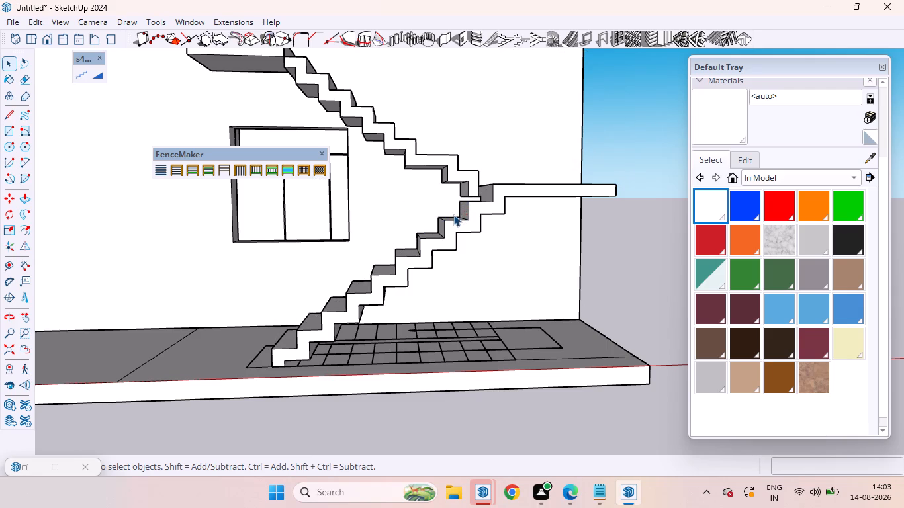
# Clear the selection and close the FenceMaker toolset.
pyautogui.scroll(-8, 422, 280)
pyautogui.press('space')
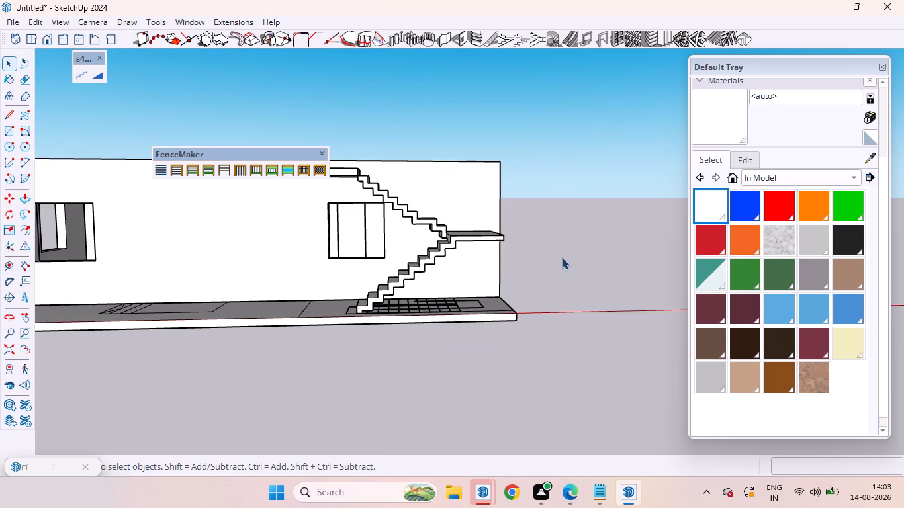
pyautogui.click(562, 257)
pyautogui.click(322, 155)
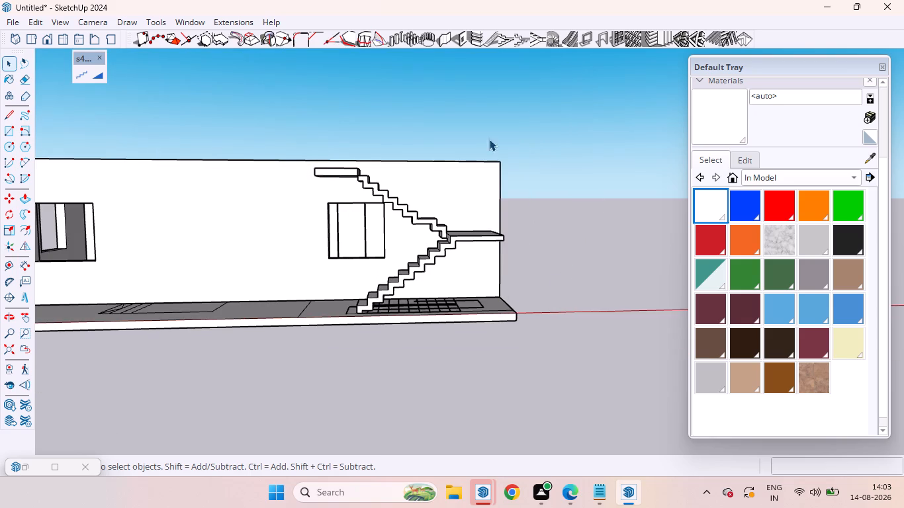
# Examine the house from above and the window opening in the staircase-side wall, at the end away from the stairs.
pyautogui.scroll(-7, 467, 131)
pyautogui.scroll(6, 353, 167)
pyautogui.moveTo(449, 147); pyautogui.dragTo(448, 286, button='middle')
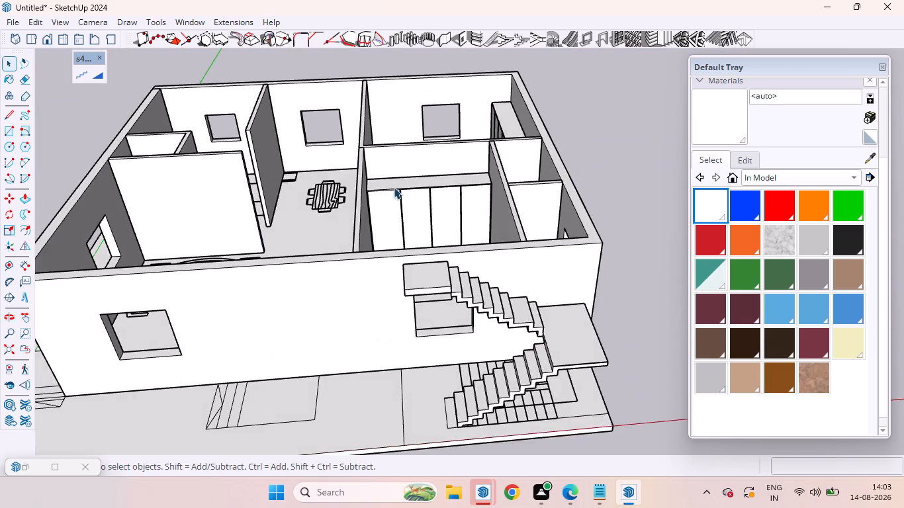
pyautogui.scroll(-7, 403, 177)
pyautogui.scroll(6, 295, 248)
pyautogui.moveTo(305, 245); pyautogui.dragTo(173, 193, button='middle')
pyautogui.scroll(6, 216, 181)
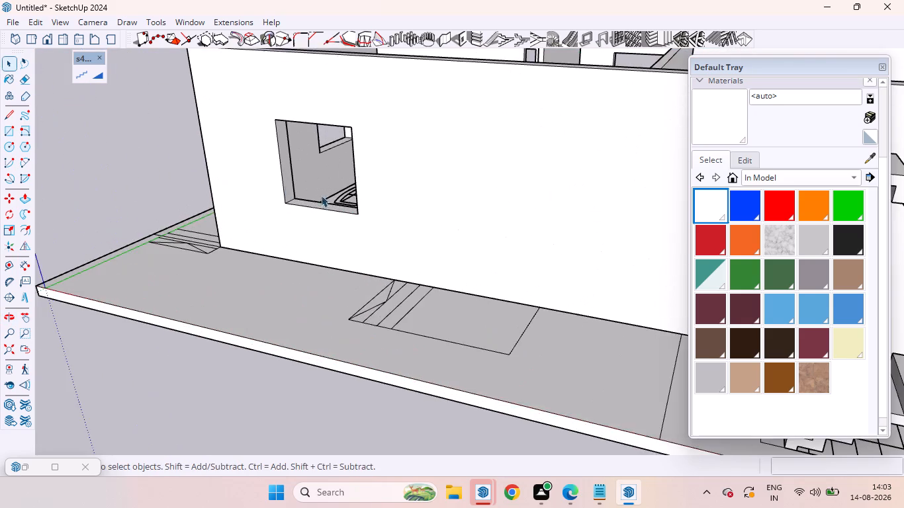
pyautogui.scroll(4, 314, 198)
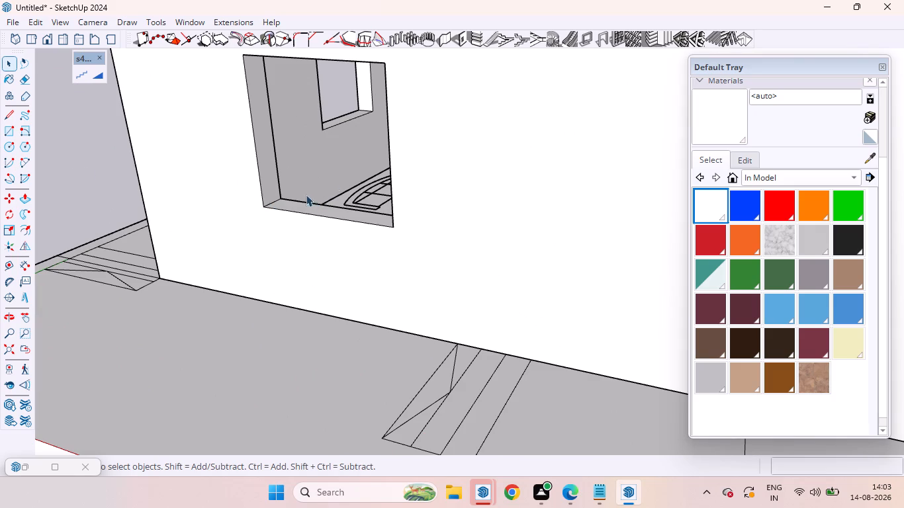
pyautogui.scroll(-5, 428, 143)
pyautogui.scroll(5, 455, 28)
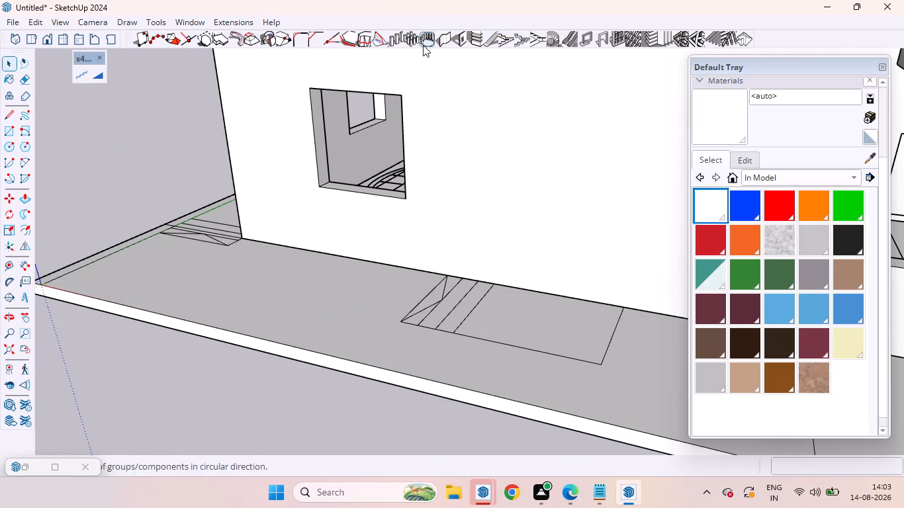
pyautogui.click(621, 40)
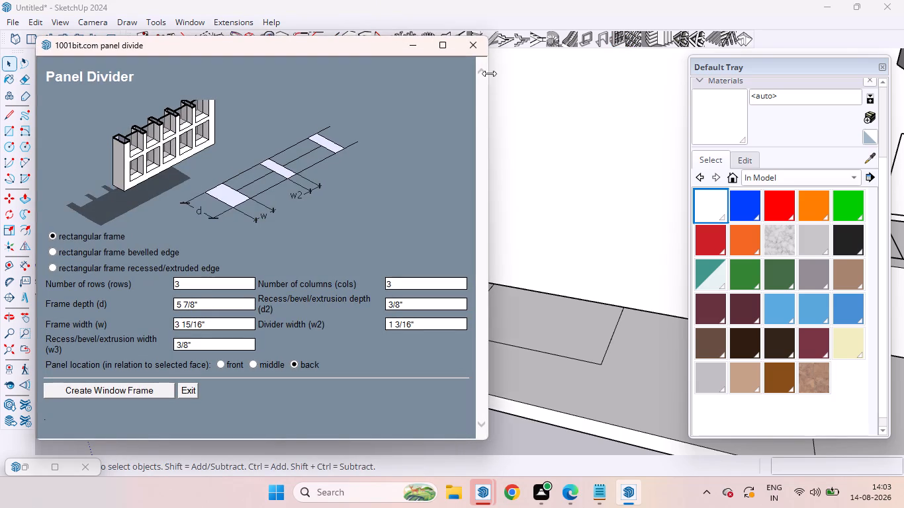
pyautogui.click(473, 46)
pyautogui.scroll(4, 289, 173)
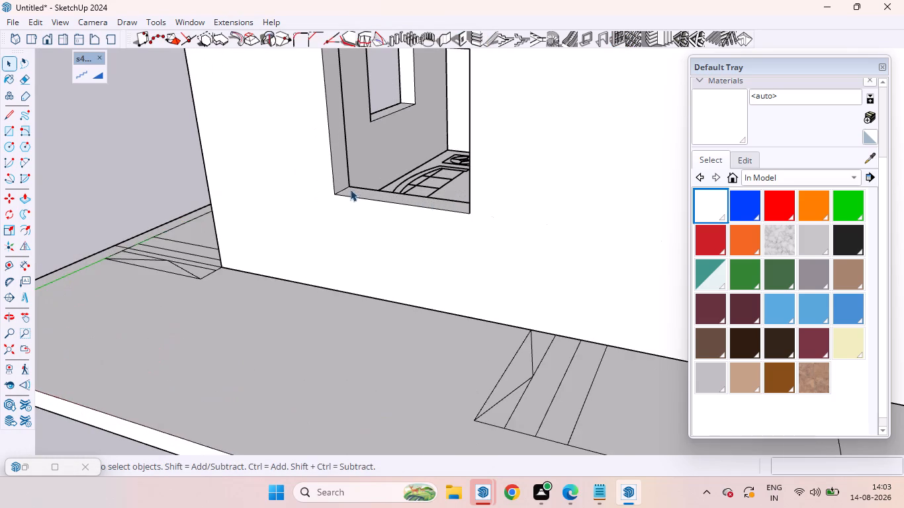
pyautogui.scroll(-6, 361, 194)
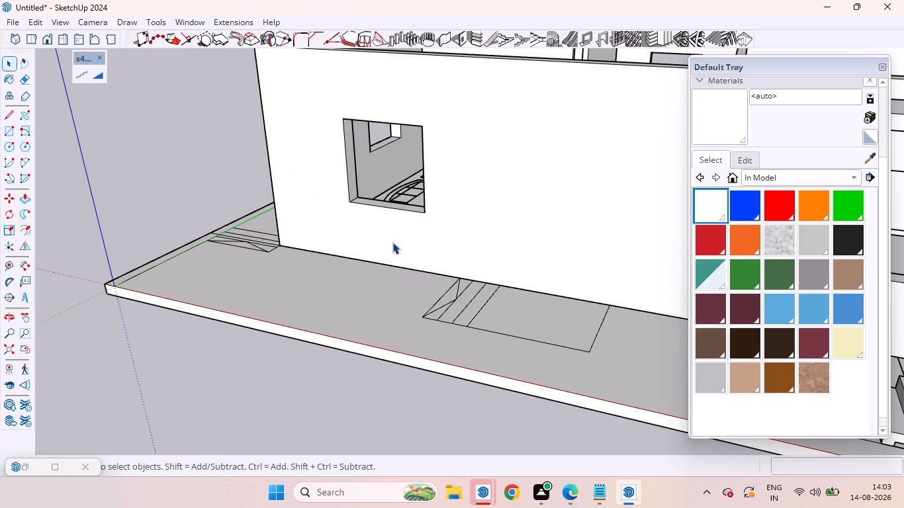
# Draw a 4' by 4' vertical rectangle filling the window opening away from the stairs, starting at the midpoint of the wall thickness.
pyautogui.press('r')
pyautogui.scroll(5, 355, 173)
pyautogui.moveTo(402, 216); pyautogui.dragTo(368, 228, button='middle')
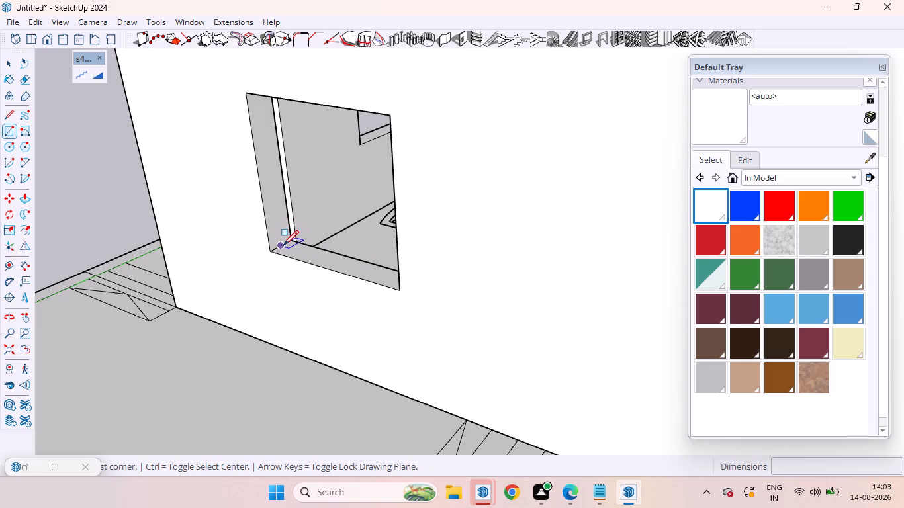
pyautogui.scroll(13, 283, 245)
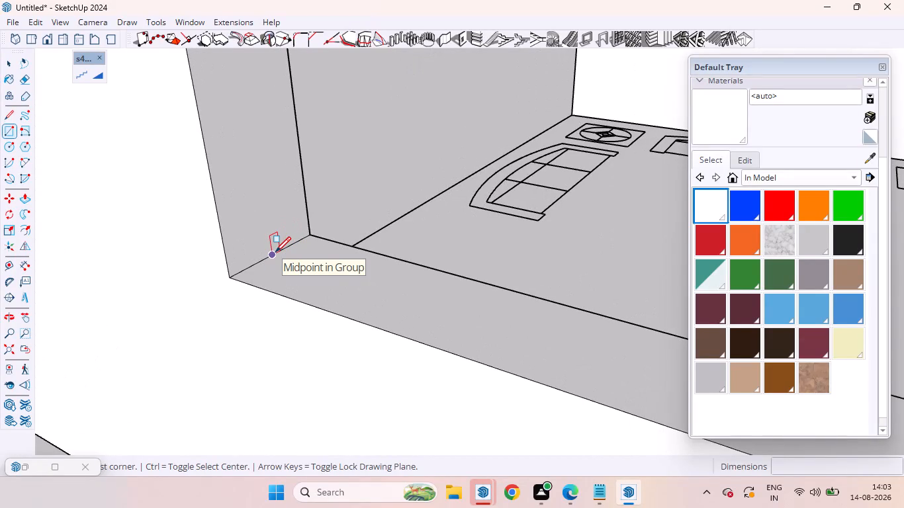
pyautogui.click(275, 252)
pyautogui.scroll(-17, 321, 249)
pyautogui.scroll(-8, 372, 306)
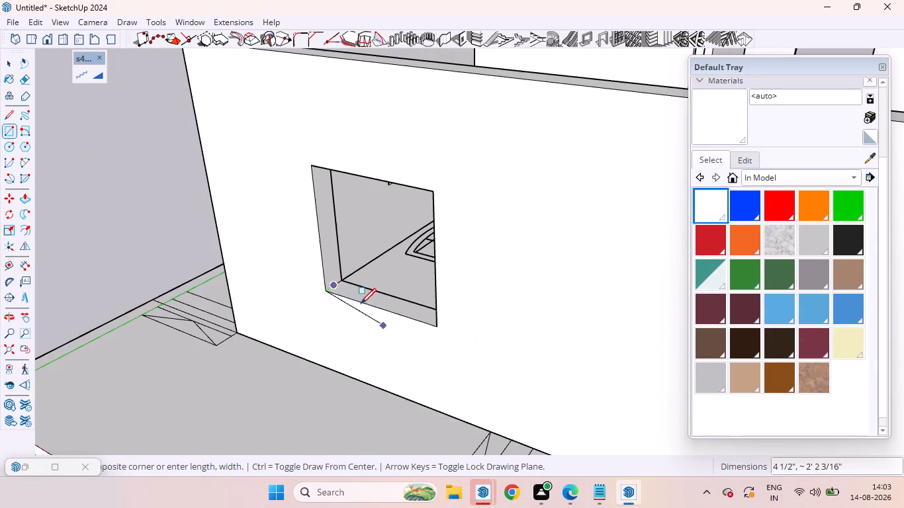
pyautogui.moveTo(321, 288); pyautogui.dragTo(498, 190, button='middle')
pyautogui.scroll(-3, 410, 256)
pyautogui.scroll(1, 408, 264)
pyautogui.scroll(-4, 407, 267)
pyautogui.scroll(5, 579, 89)
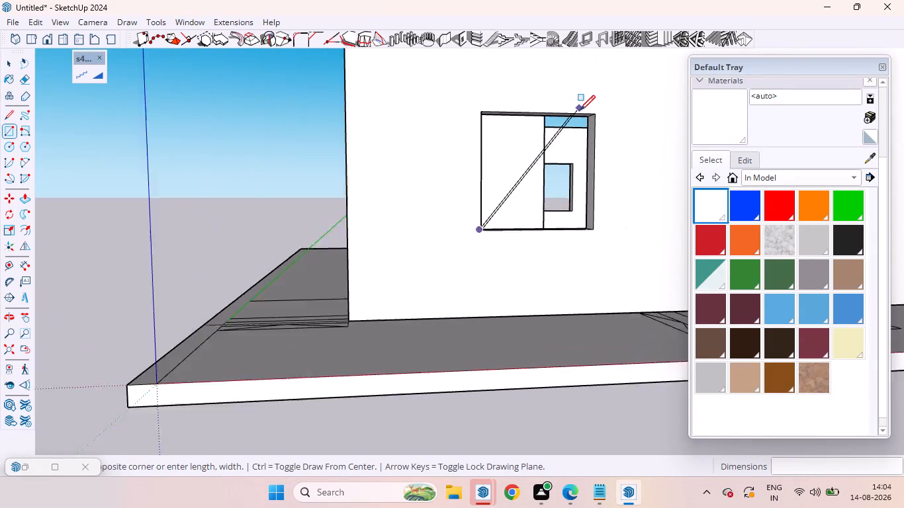
pyautogui.scroll(9, 580, 110)
pyautogui.scroll(-7, 462, 146)
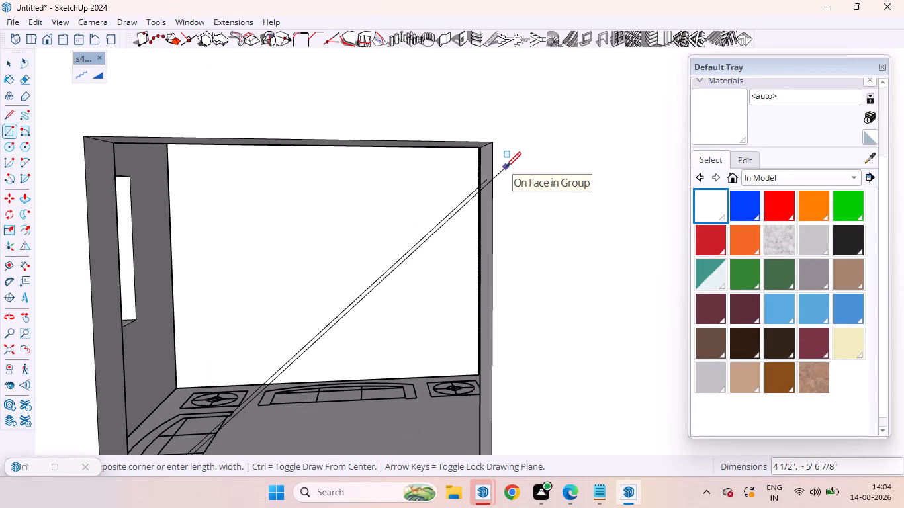
pyautogui.press('Right')
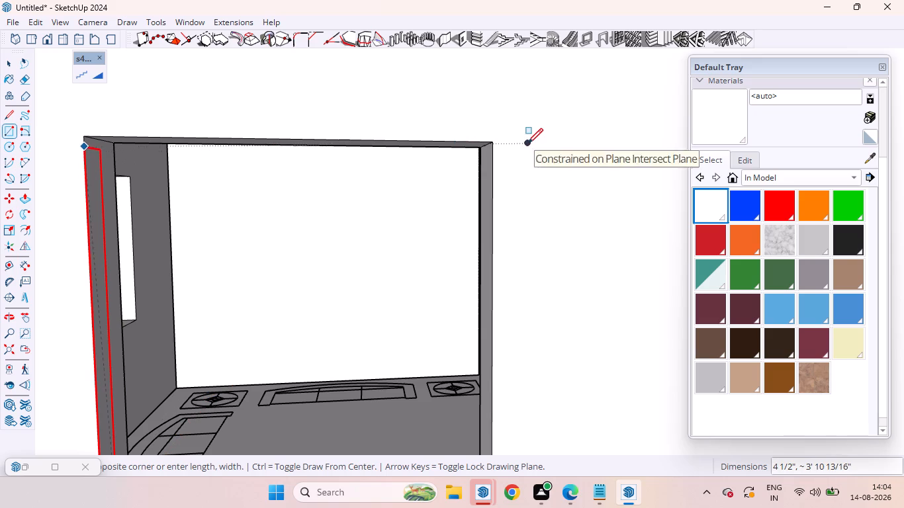
pyautogui.press('Left')
pyautogui.scroll(2, 492, 141)
pyautogui.scroll(20, 484, 149)
pyautogui.scroll(1, 484, 149)
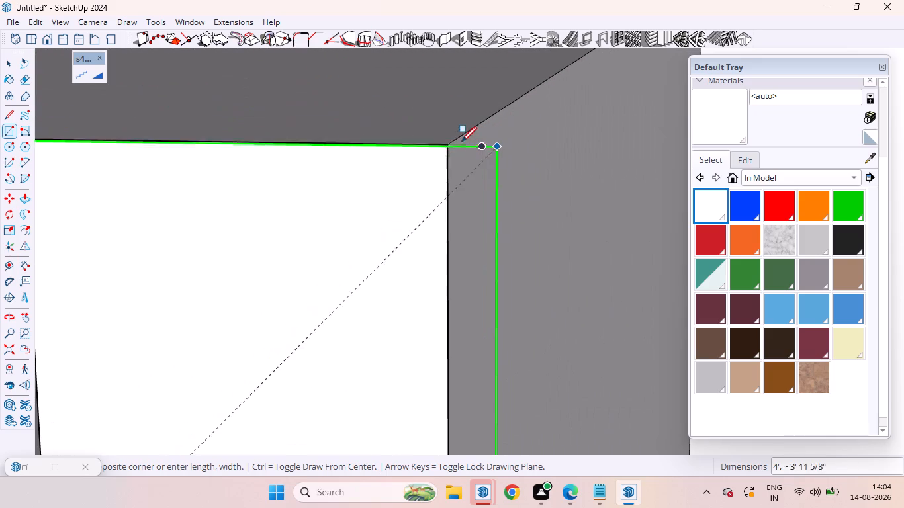
pyautogui.click(500, 114)
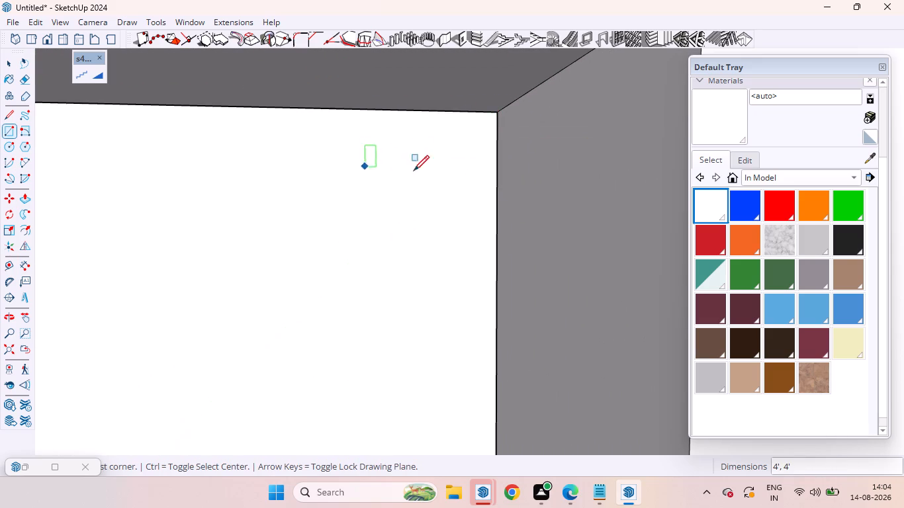
pyautogui.scroll(-3, 455, 181)
pyautogui.scroll(1, 455, 181)
pyautogui.scroll(-15, 455, 181)
pyautogui.scroll(1, 457, 210)
pyautogui.scroll(-2, 477, 214)
pyautogui.scroll(1, 506, 217)
pyautogui.scroll(-15, 515, 218)
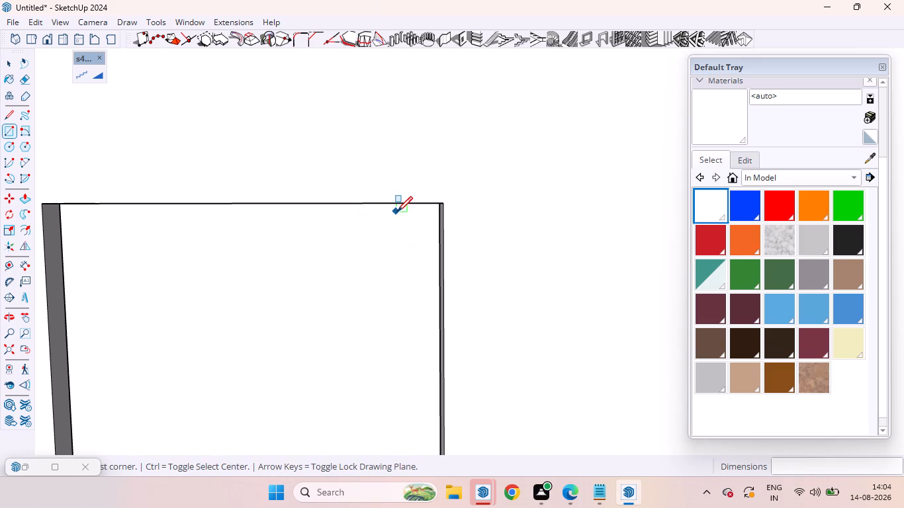
pyautogui.press('space')
# Create a Panel Divider window frame on the new rectangle with 1 row and the panel location set to front.
pyautogui.scroll(-8, 371, 169)
pyautogui.scroll(-6, 429, 173)
pyautogui.click(373, 234)
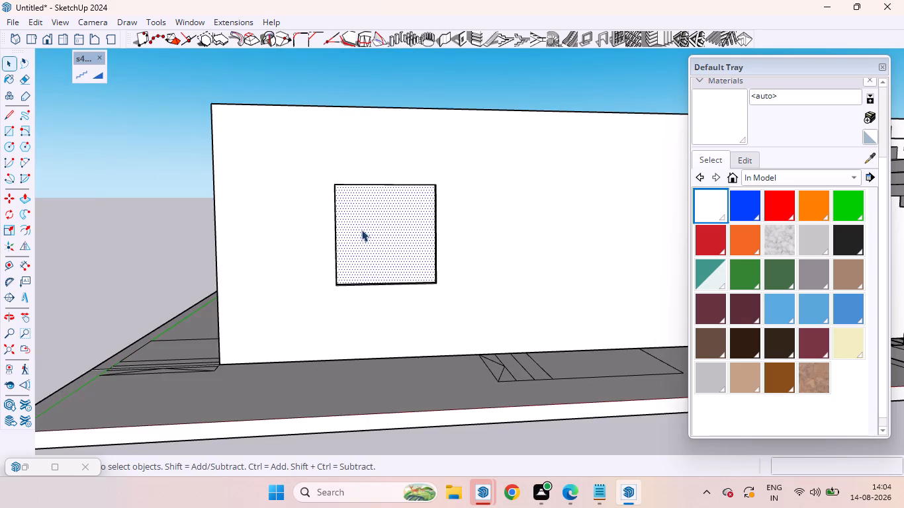
pyautogui.scroll(-1, 471, 172)
pyautogui.moveTo(473, 177); pyautogui.dragTo(436, 219, button='middle')
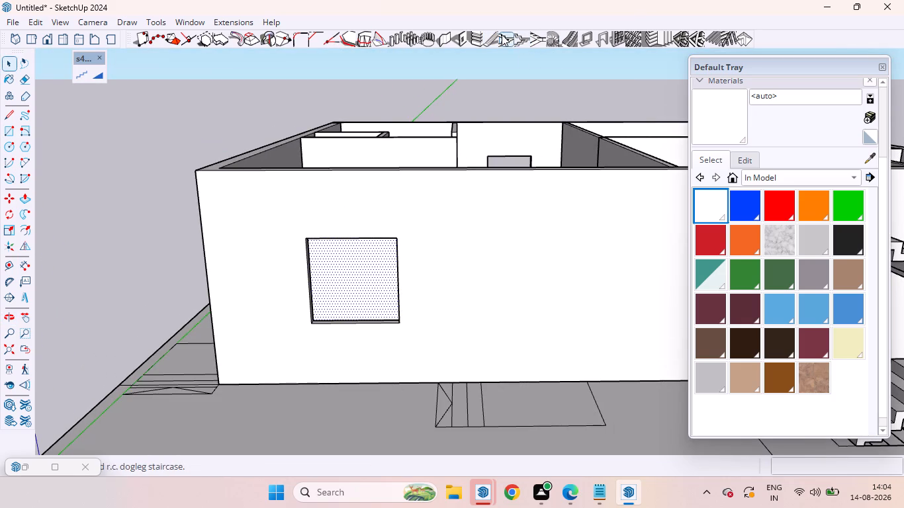
pyautogui.click(621, 36)
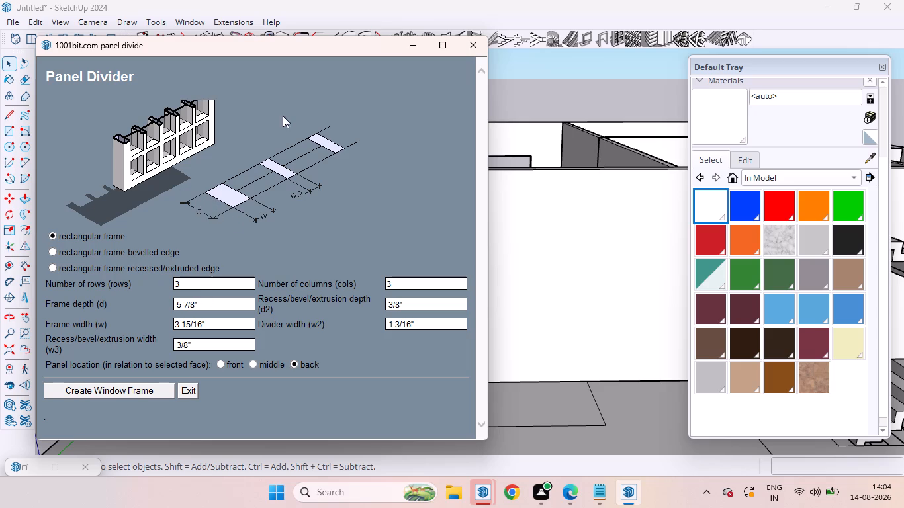
pyautogui.moveTo(191, 284); pyautogui.dragTo(156, 280)
pyautogui.press('BackSpace')
pyautogui.press('1')
pyautogui.click(216, 364)
pyautogui.click(130, 394)
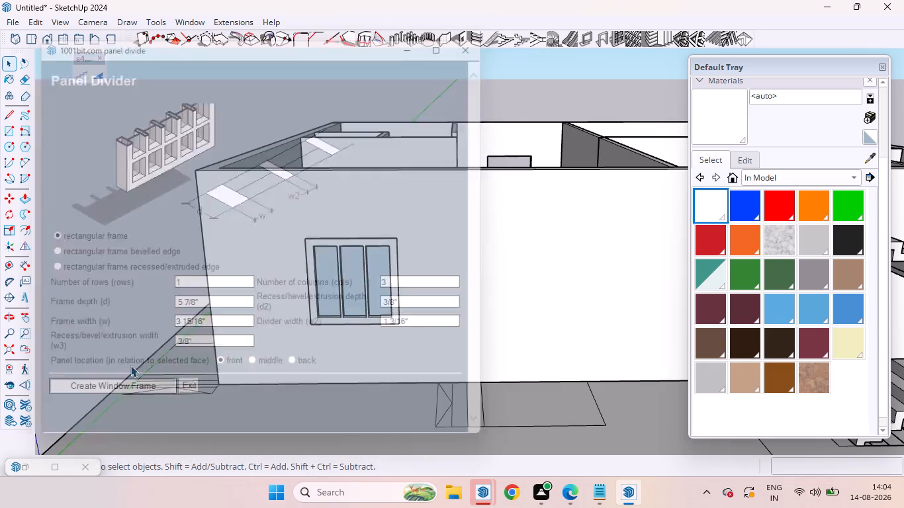
# Examine the three-pane window frame in the wall up close and against the whole staircase-side facade.
pyautogui.scroll(6, 361, 238)
pyautogui.scroll(-7, 310, 255)
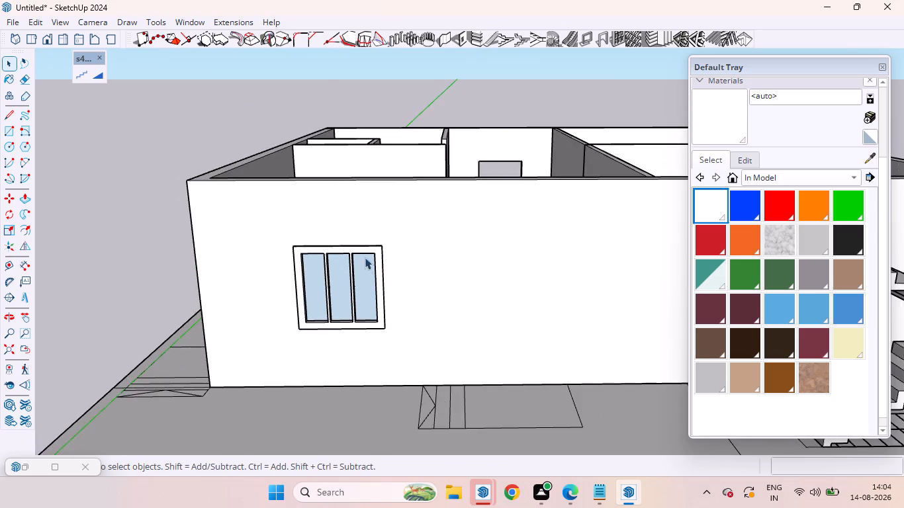
pyautogui.scroll(6, 335, 267)
pyautogui.scroll(-13, 357, 275)
pyautogui.scroll(6, 308, 276)
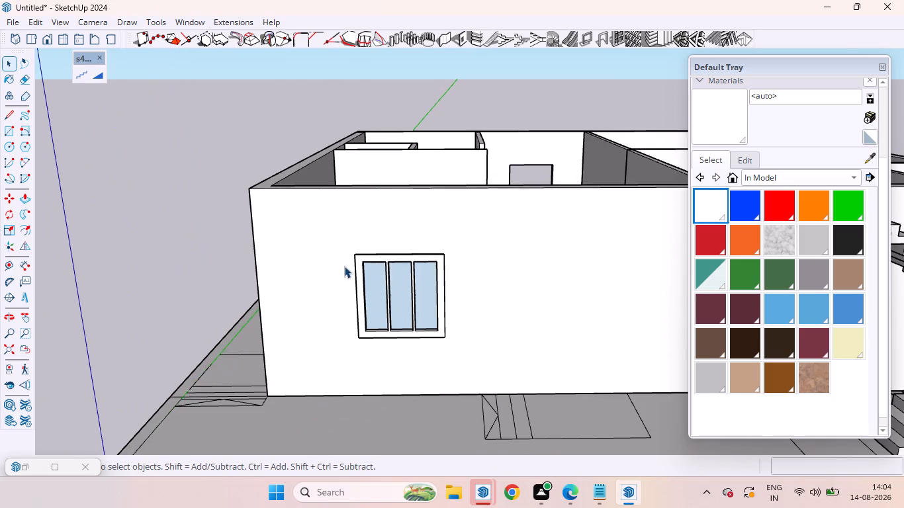
pyautogui.scroll(5, 365, 271)
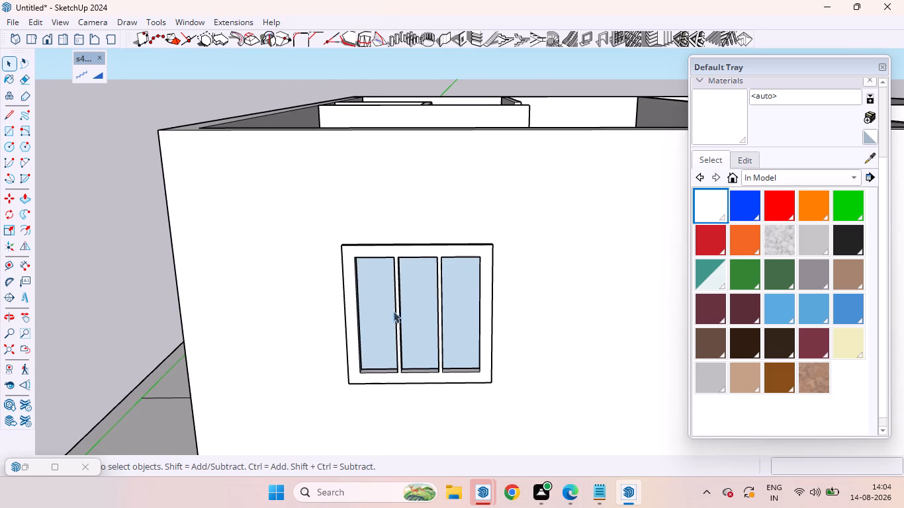
pyautogui.scroll(-8, 323, 306)
pyautogui.scroll(-6, 373, 289)
pyautogui.moveTo(445, 304); pyautogui.dragTo(384, 282, button='middle')
pyautogui.scroll(3, 304, 273)
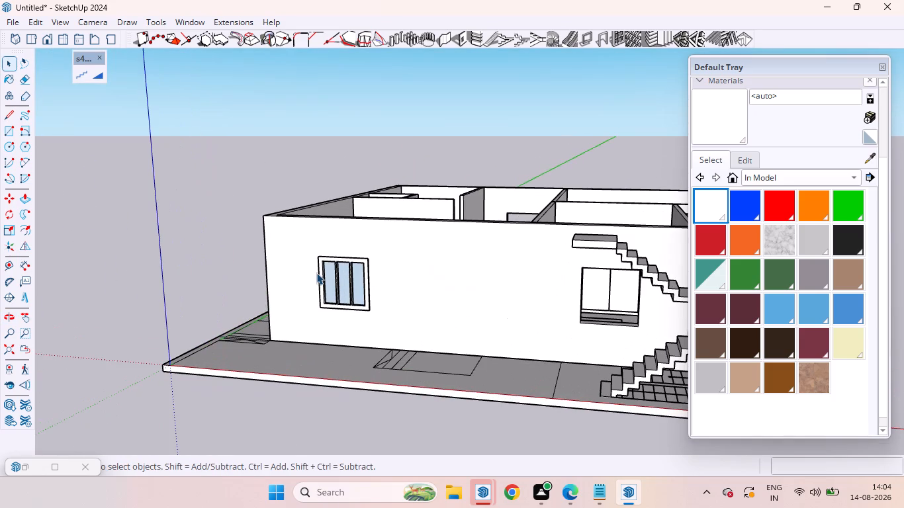
# Undo the new window frame.
pyautogui.hotkey('ctrl', 'z')
# Create a Panel Divider window frame on the rectangle in the same opening with the frame width set to 2.
pyautogui.scroll(5, 334, 280)
pyautogui.click(341, 290)
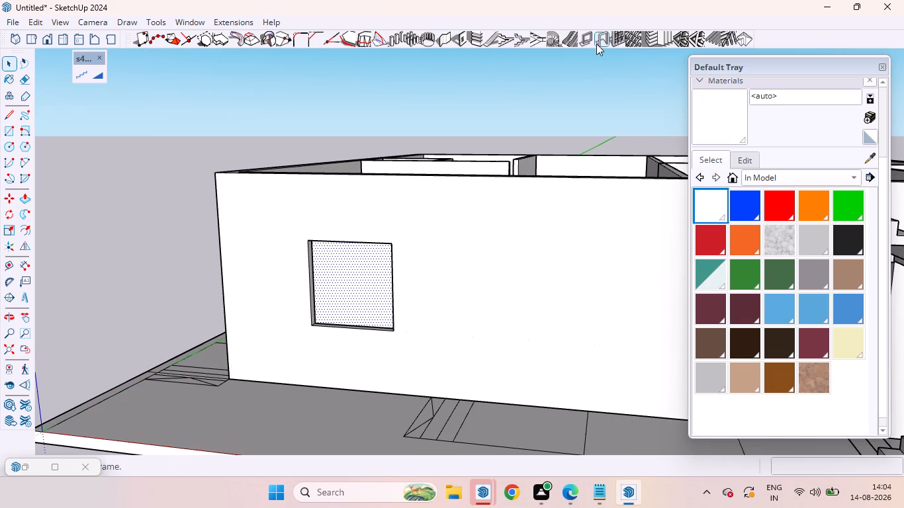
pyautogui.click(621, 34)
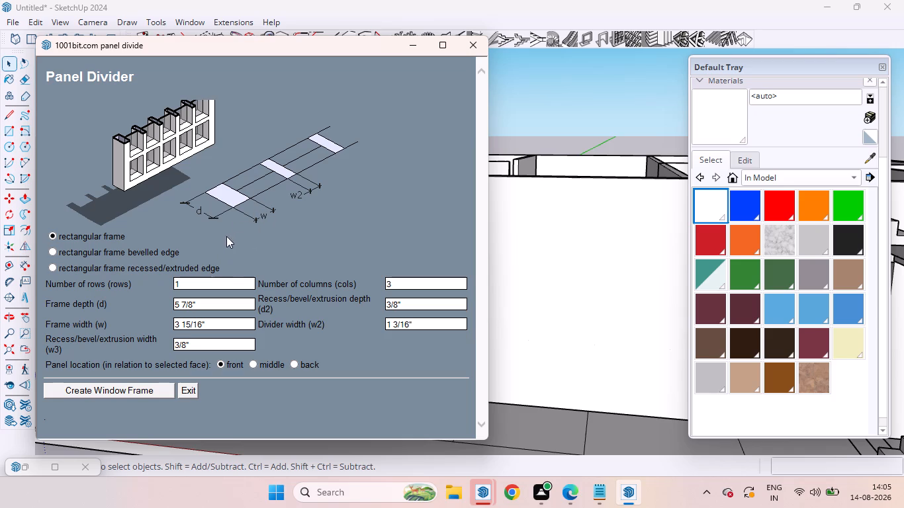
pyautogui.click(219, 326)
pyautogui.press('BackSpace')
pyautogui.press('2')
pyautogui.click(119, 388)
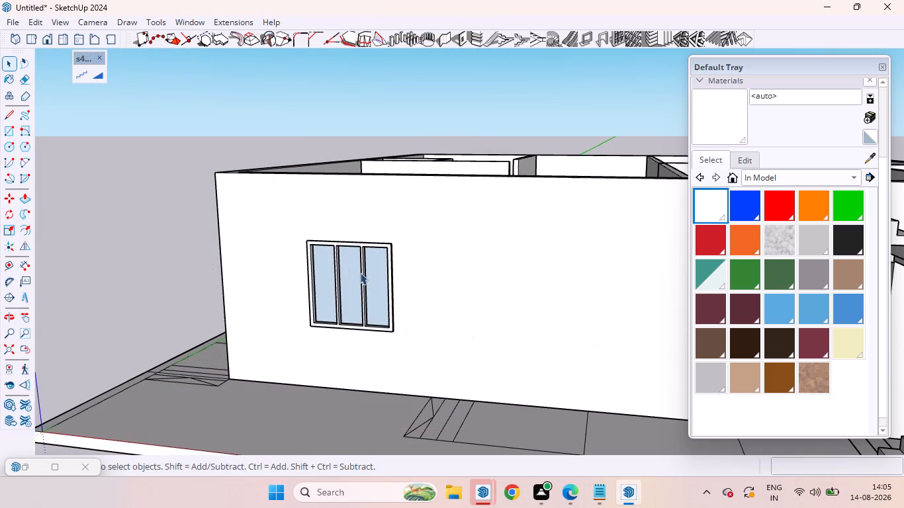
# Draw a 4' by 4' rectangle, locked to the green axis, midway through the wall thickness in the window opening under the stairs.
pyautogui.scroll(-7, 398, 275)
pyautogui.scroll(6, 416, 267)
pyautogui.scroll(-2, 361, 276)
pyautogui.scroll(1, 351, 276)
pyautogui.scroll(-5, 350, 276)
pyautogui.scroll(4, 613, 289)
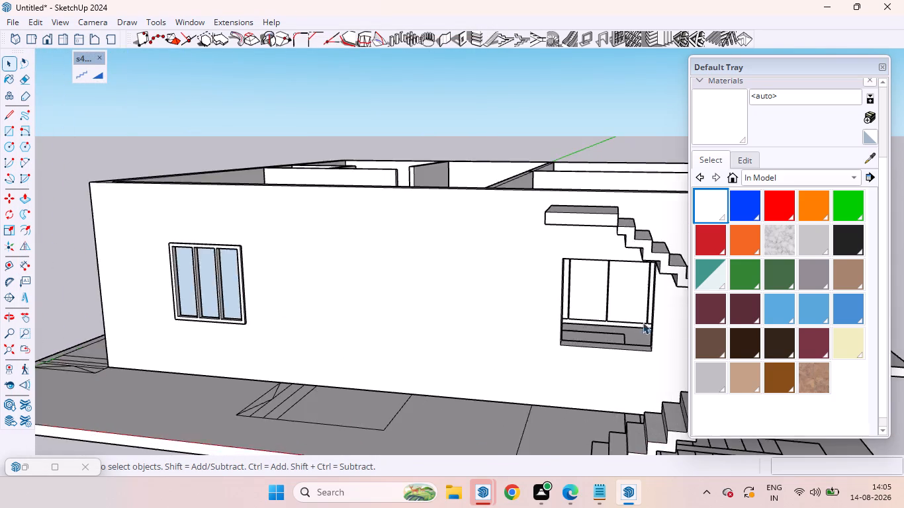
pyautogui.moveTo(645, 326); pyautogui.dragTo(595, 308, button='middle')
pyautogui.scroll(3, 538, 319)
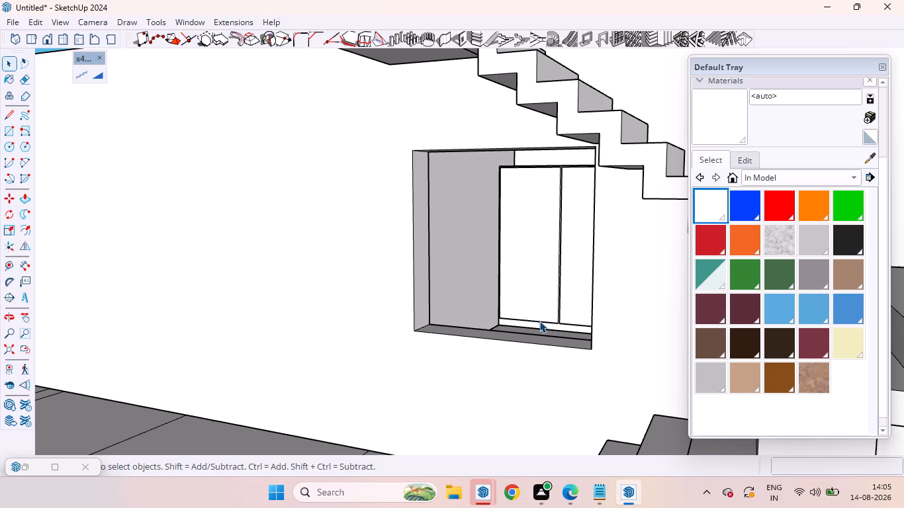
pyautogui.press('r')
pyautogui.scroll(5, 476, 332)
pyautogui.click(396, 320)
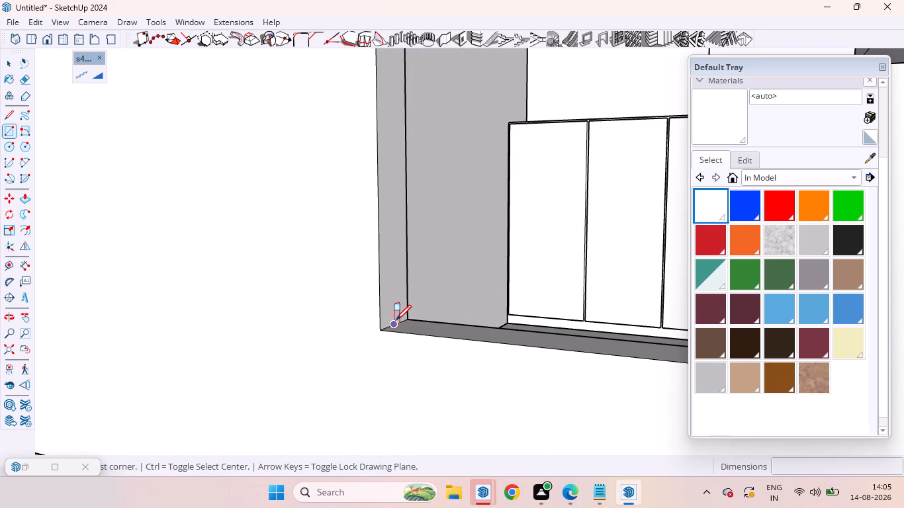
pyautogui.scroll(-14, 441, 297)
pyautogui.scroll(1, 450, 308)
pyautogui.moveTo(450, 308); pyautogui.dragTo(586, 273, button='middle')
pyautogui.scroll(12, 616, 226)
pyautogui.scroll(-6, 500, 251)
pyautogui.press('Left')
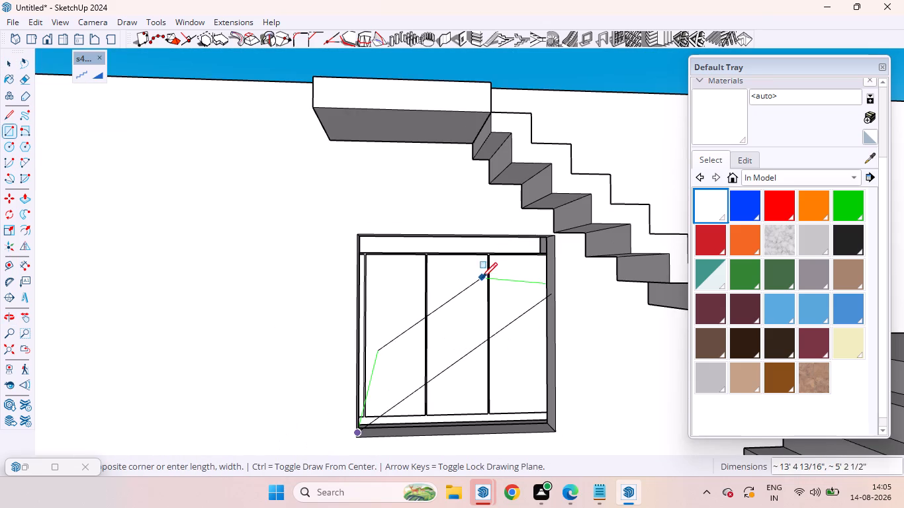
pyautogui.scroll(4, 539, 245)
pyautogui.moveTo(532, 253); pyautogui.dragTo(572, 226, button='middle')
pyautogui.scroll(-6, 504, 241)
pyautogui.scroll(-4, 387, 271)
pyautogui.scroll(1, 379, 275)
pyautogui.scroll(-2, 370, 278)
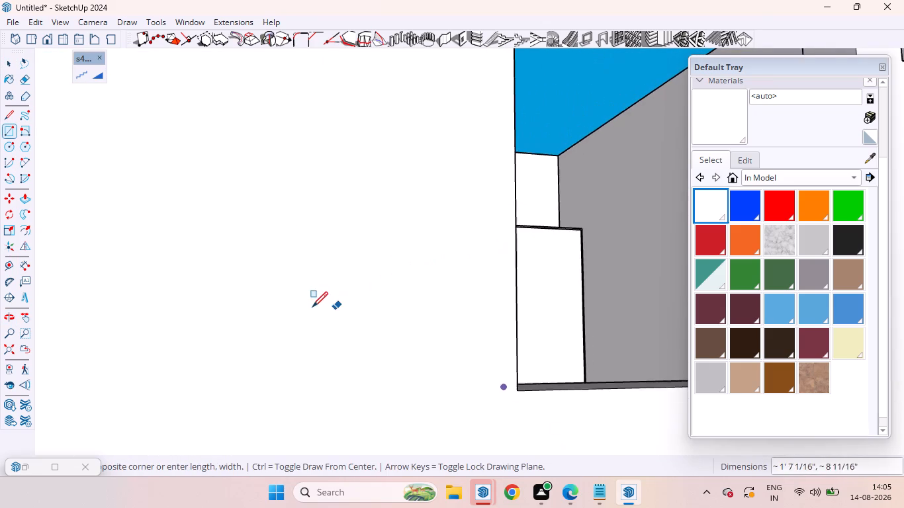
pyautogui.scroll(1, 310, 307)
pyautogui.scroll(-12, 310, 308)
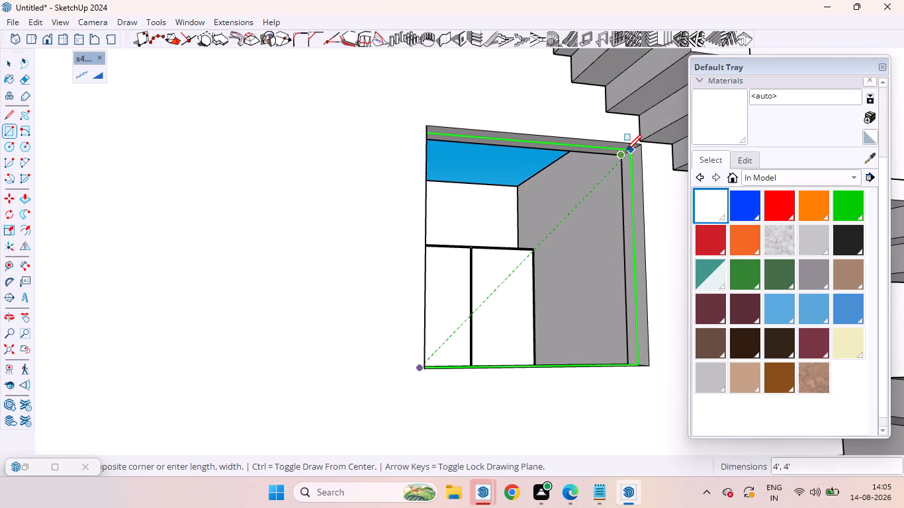
pyautogui.scroll(-1, 622, 151)
pyautogui.scroll(11, 622, 151)
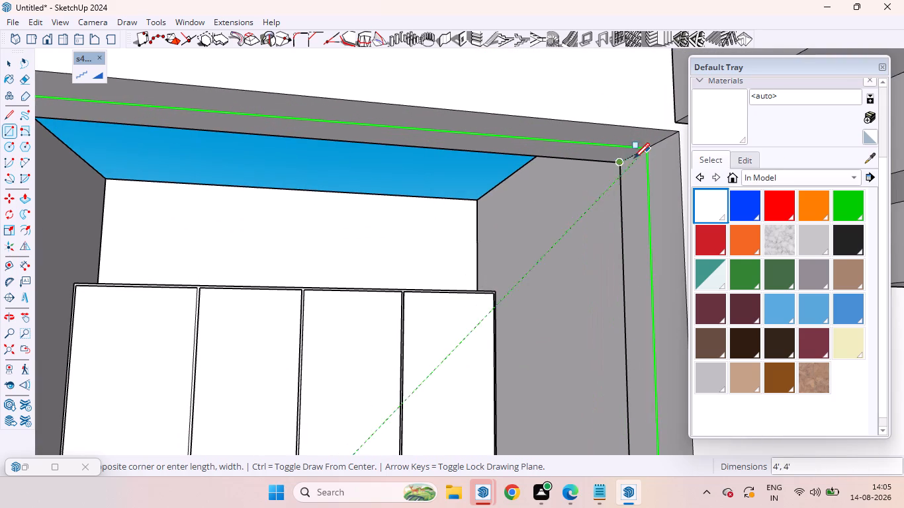
pyautogui.click(645, 149)
# Create a Panel Divider window frame with 1 row and 3 columns on the rectangle under the stairs.
pyautogui.scroll(-11, 467, 224)
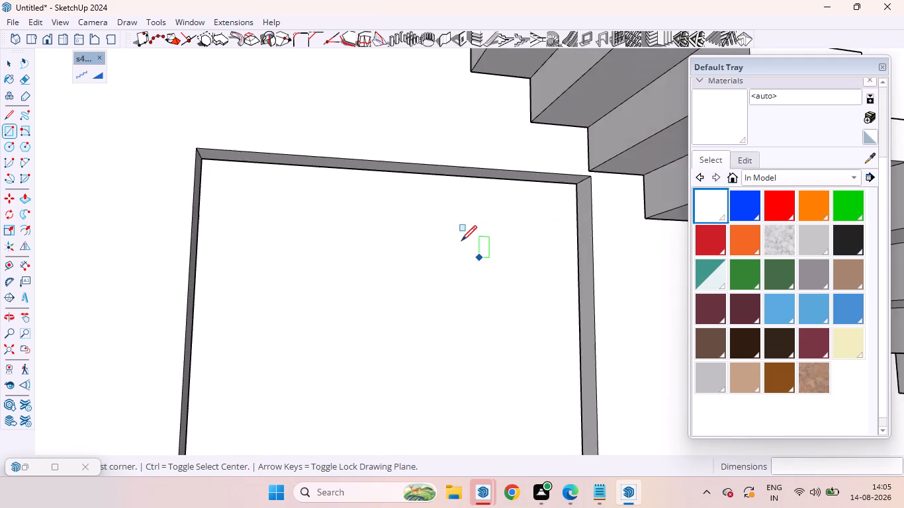
pyautogui.scroll(-15, 461, 241)
pyautogui.press('space')
pyautogui.click(445, 307)
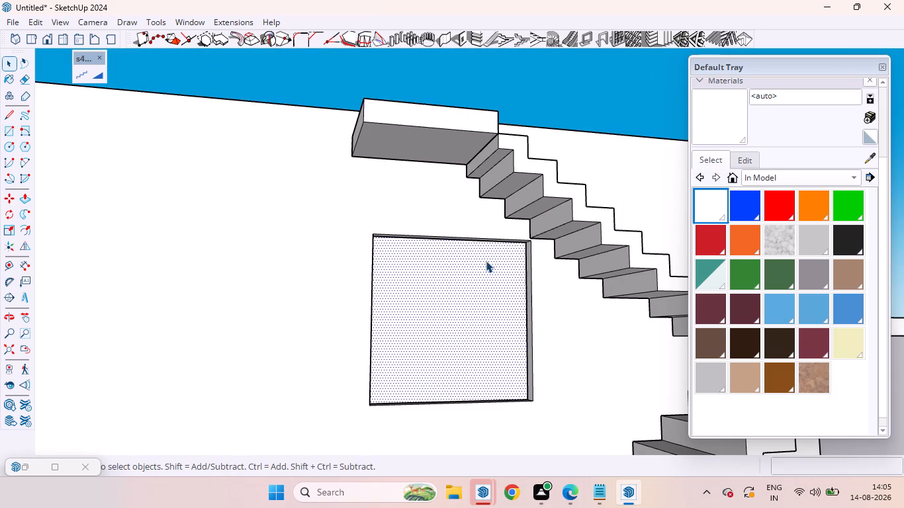
pyautogui.click(619, 36)
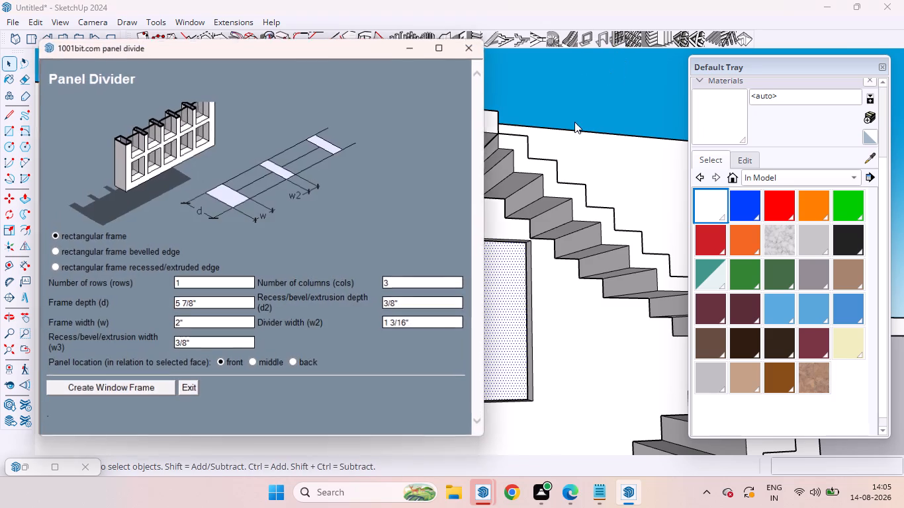
pyautogui.click(144, 391)
pyautogui.scroll(-7, 495, 172)
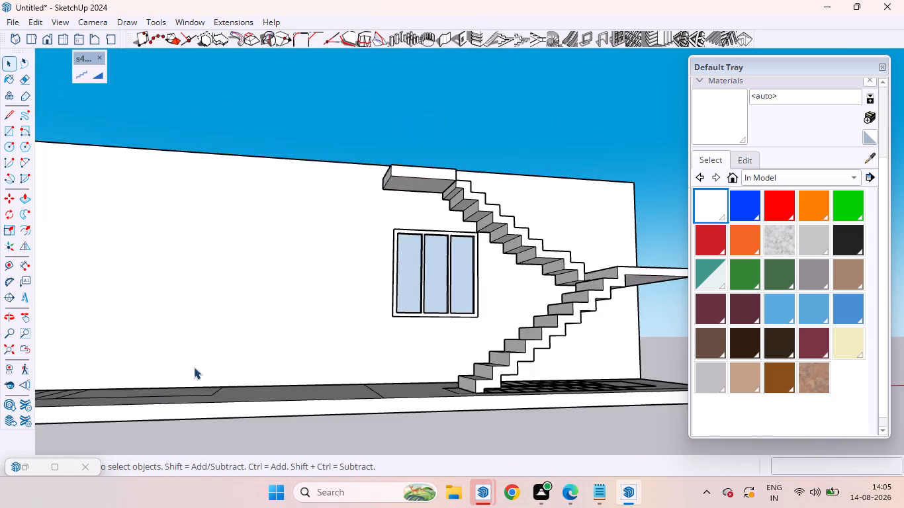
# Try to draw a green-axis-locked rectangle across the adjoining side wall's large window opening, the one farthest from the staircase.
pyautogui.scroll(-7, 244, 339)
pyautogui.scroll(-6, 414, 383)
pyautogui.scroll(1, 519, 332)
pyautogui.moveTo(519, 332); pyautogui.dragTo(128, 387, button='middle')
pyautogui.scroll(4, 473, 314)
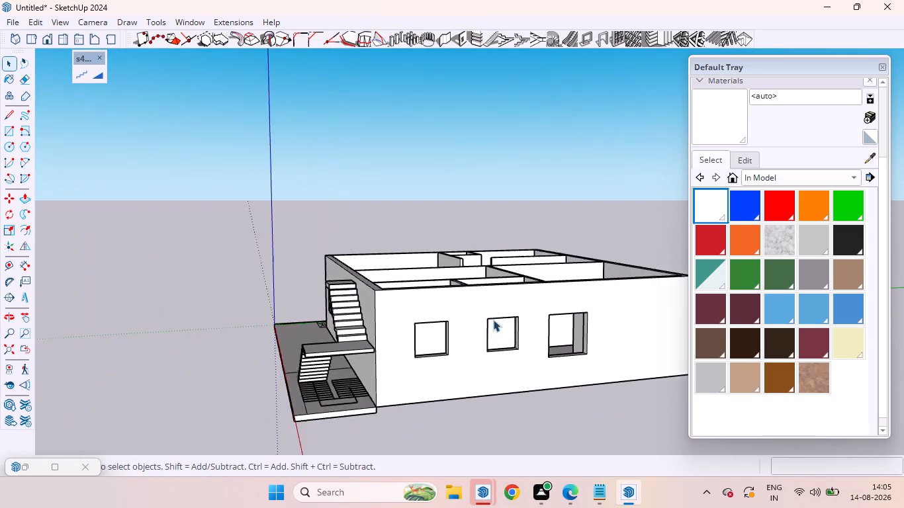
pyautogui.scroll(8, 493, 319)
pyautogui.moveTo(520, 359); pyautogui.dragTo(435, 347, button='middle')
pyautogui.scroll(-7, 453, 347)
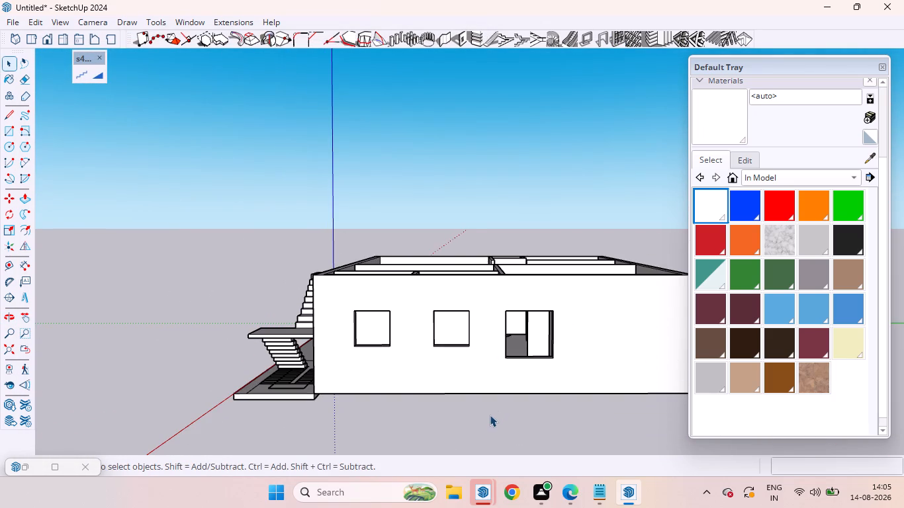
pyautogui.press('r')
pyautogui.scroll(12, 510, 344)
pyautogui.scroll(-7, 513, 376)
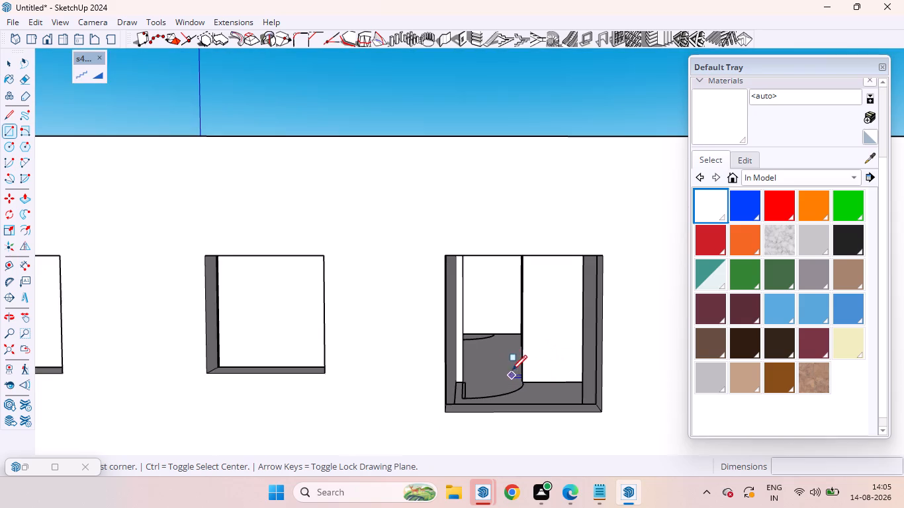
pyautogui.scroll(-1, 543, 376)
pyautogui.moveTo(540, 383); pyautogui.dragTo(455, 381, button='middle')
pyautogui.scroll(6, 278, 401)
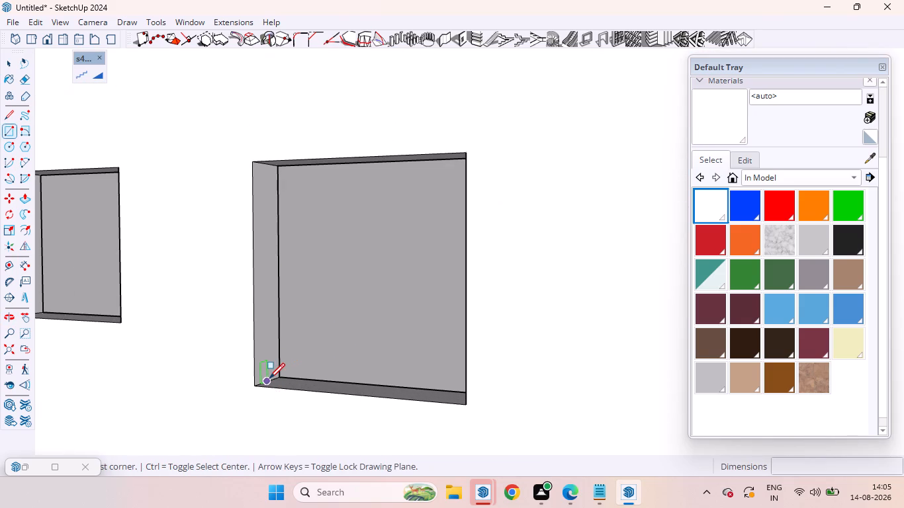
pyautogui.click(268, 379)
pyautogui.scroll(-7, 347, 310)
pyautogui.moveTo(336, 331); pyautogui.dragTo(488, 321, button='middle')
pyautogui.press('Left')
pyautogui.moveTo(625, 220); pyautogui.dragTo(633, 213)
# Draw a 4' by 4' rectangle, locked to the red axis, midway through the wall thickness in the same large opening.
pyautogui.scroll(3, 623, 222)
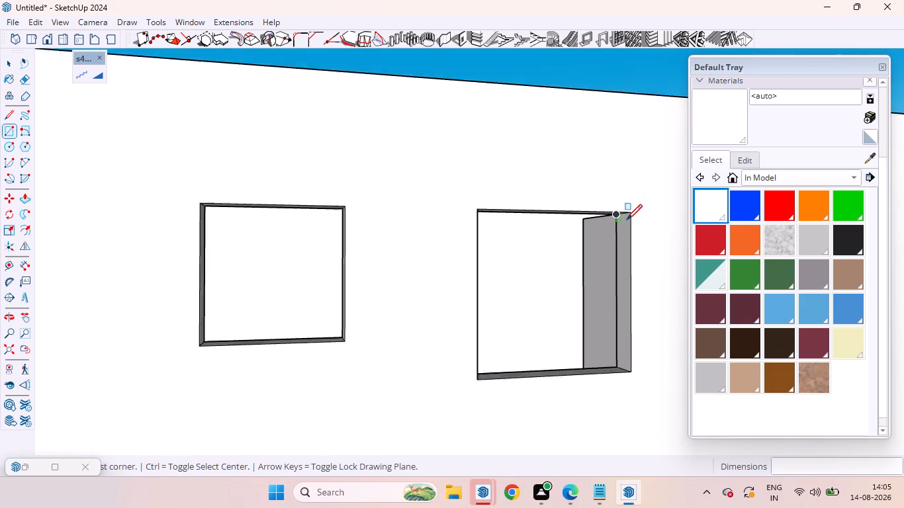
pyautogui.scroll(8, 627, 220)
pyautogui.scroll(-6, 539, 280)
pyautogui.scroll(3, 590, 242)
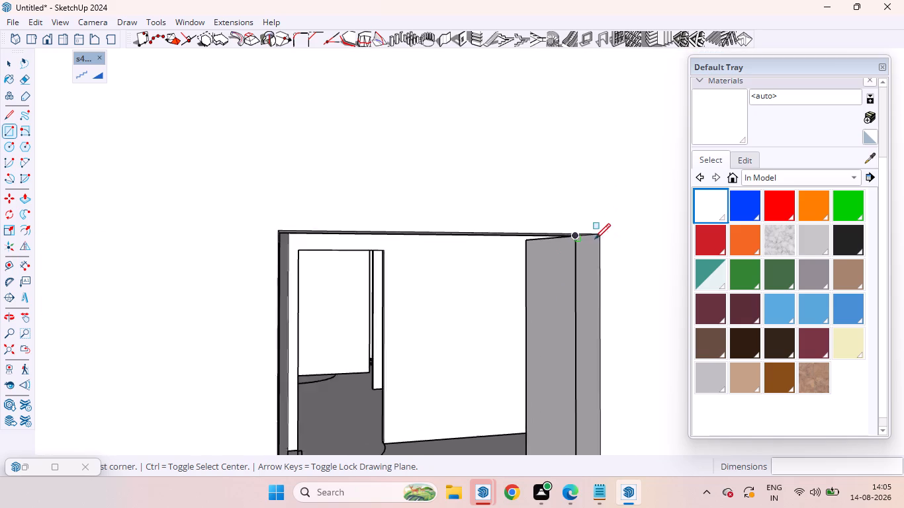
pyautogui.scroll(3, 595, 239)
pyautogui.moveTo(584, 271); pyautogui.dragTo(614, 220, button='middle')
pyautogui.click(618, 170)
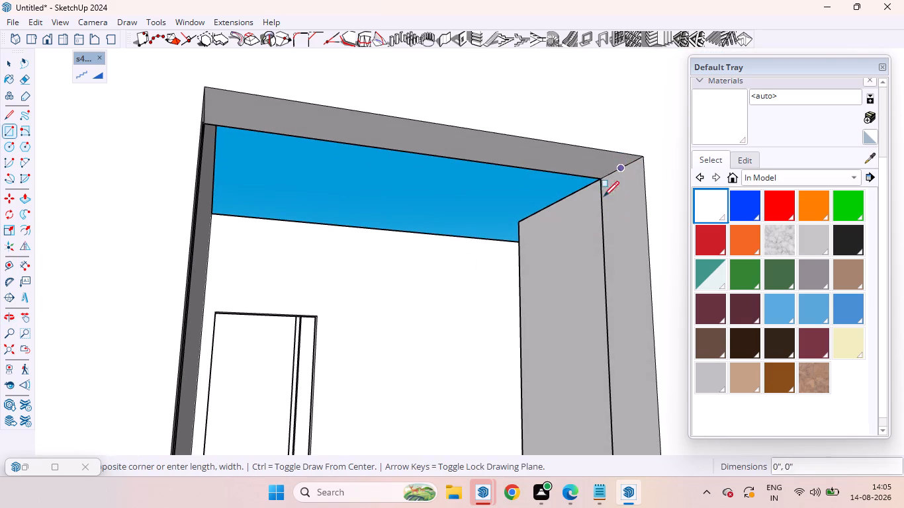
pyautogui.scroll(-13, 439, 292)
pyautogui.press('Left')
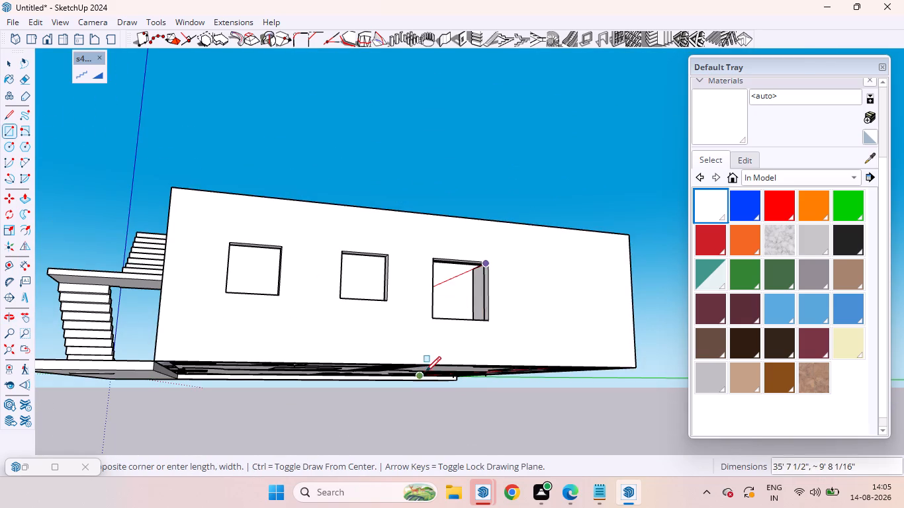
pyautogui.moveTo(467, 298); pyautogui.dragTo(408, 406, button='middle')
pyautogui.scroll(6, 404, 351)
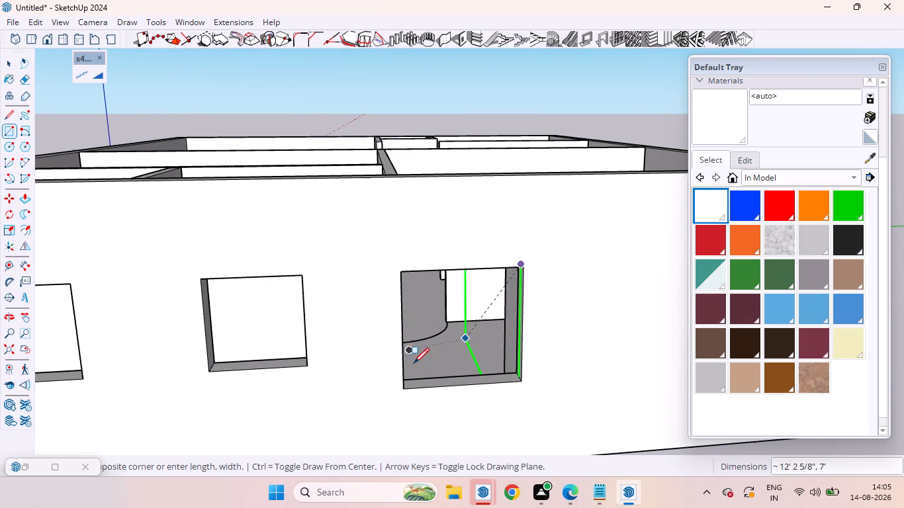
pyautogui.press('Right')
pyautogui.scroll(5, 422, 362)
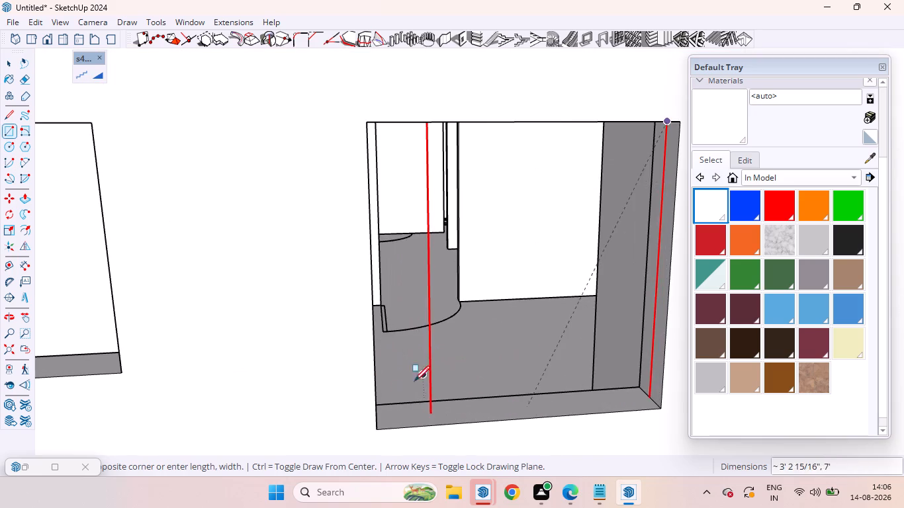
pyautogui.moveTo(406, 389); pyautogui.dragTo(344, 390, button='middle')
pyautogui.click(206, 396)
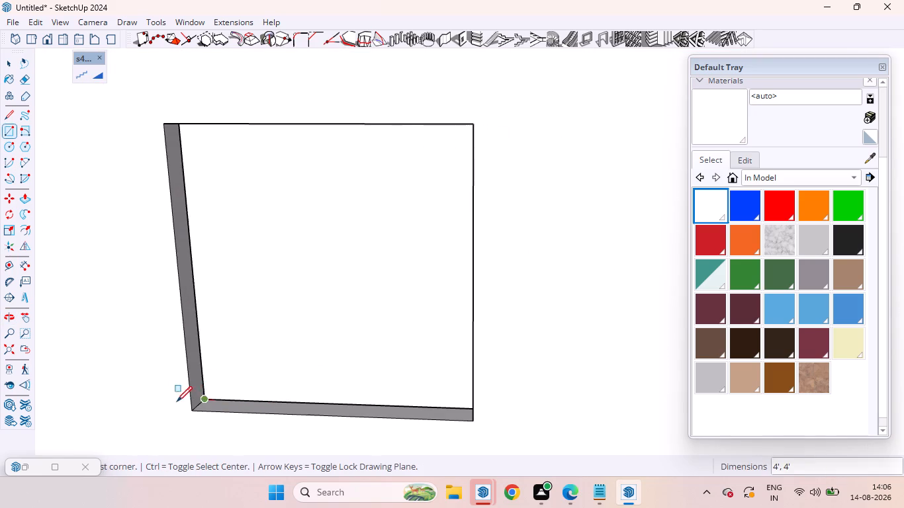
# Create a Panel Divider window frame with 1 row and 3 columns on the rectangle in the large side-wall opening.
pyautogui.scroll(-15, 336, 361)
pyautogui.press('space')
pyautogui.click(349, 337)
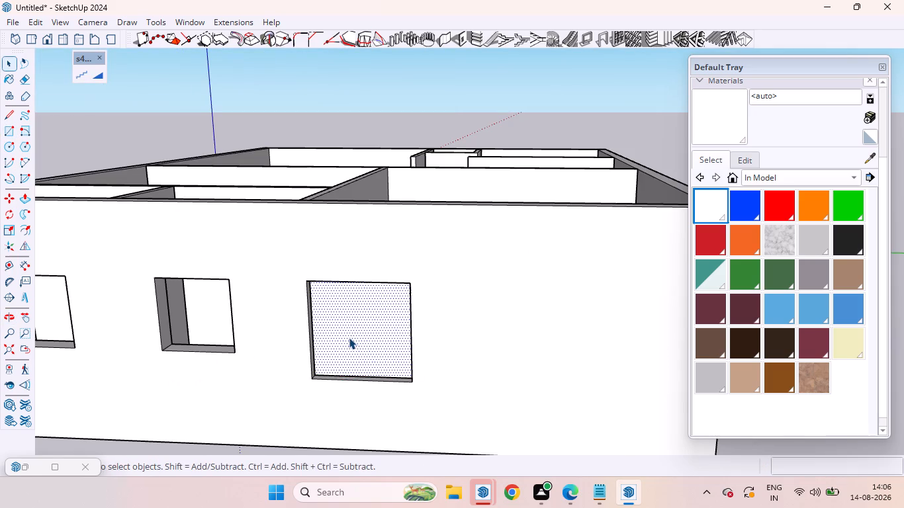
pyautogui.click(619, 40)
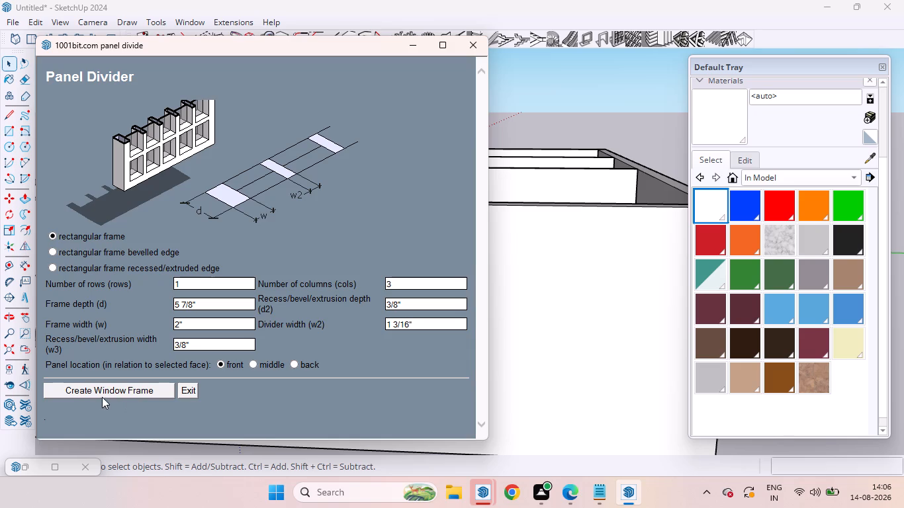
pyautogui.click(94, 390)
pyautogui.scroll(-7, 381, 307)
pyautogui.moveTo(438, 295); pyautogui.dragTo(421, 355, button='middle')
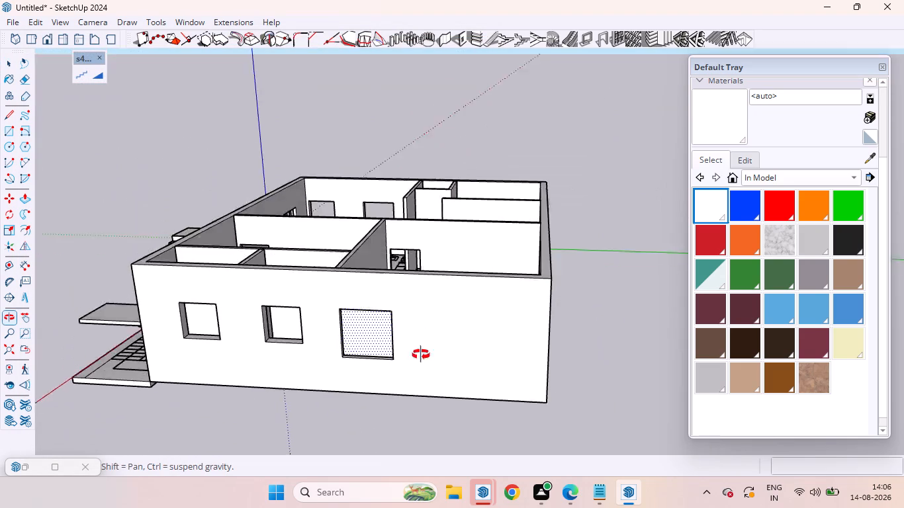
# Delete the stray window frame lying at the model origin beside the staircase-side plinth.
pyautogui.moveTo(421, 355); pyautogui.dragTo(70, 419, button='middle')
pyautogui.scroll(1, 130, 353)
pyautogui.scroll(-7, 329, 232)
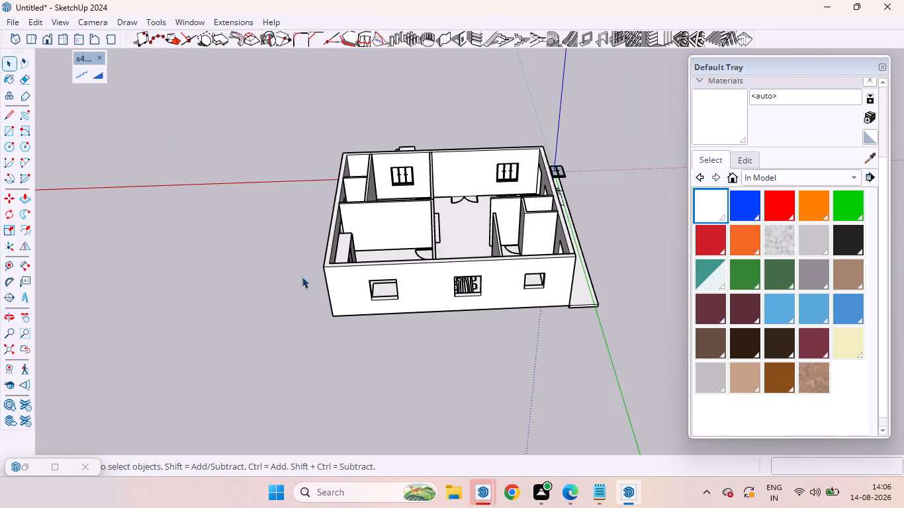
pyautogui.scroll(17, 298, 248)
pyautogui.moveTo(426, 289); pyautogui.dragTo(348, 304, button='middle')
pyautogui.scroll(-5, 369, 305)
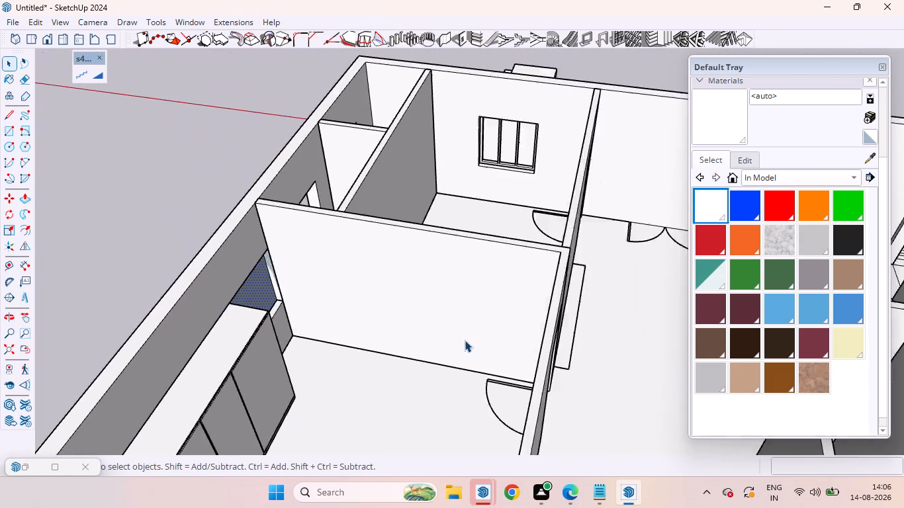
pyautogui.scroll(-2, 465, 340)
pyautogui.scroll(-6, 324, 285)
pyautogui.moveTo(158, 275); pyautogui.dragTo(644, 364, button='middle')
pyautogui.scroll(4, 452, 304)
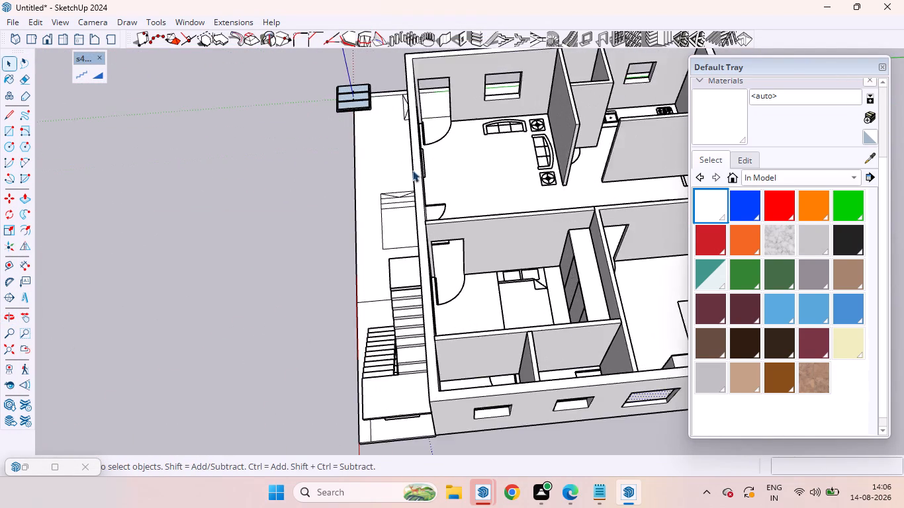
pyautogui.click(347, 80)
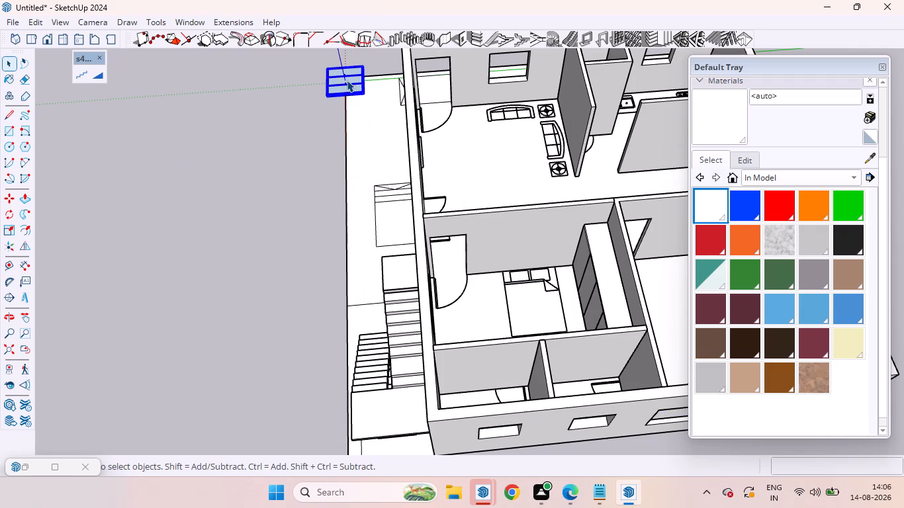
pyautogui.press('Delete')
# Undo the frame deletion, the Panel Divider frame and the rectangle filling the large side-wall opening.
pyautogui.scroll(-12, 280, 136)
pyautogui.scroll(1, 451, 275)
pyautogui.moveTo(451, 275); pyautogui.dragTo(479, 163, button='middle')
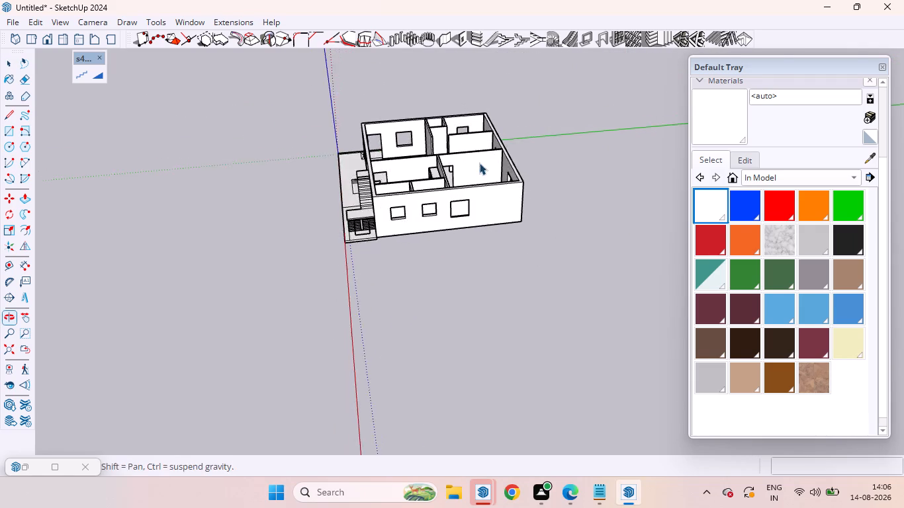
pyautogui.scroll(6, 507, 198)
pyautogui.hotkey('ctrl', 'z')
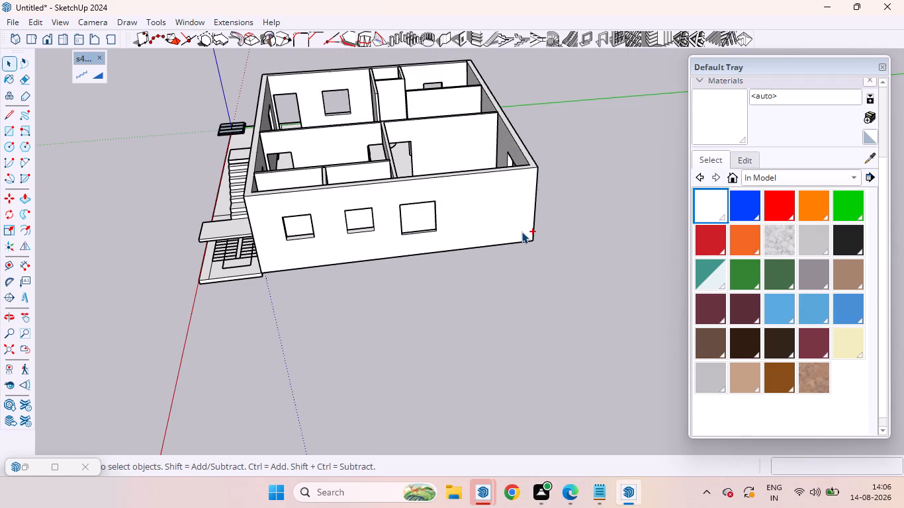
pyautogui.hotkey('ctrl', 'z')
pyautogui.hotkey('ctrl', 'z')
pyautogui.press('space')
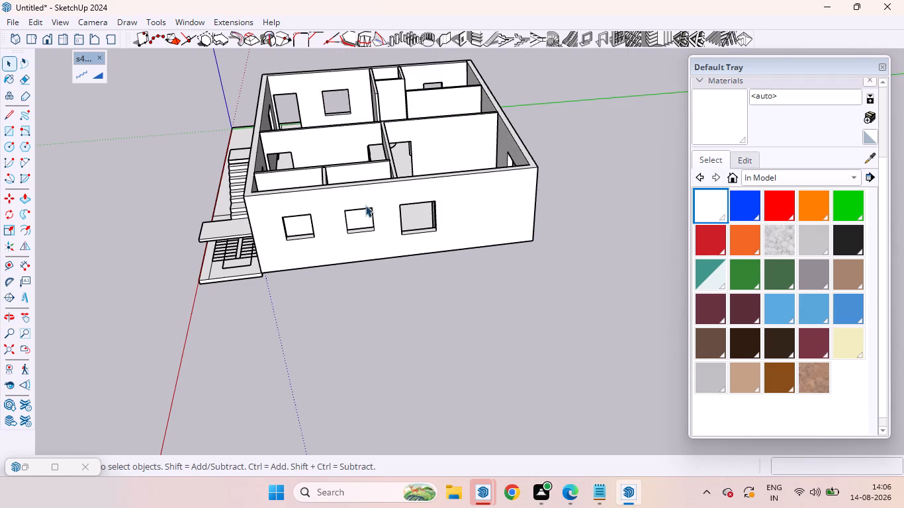
# Erase the narrow strip face on the inner side jamb of the large side-wall opening.
pyautogui.scroll(5, 373, 205)
pyautogui.moveTo(482, 247); pyautogui.dragTo(322, 222, button='middle')
pyautogui.scroll(8, 349, 179)
pyautogui.scroll(-1, 400, 231)
pyautogui.scroll(3, 400, 231)
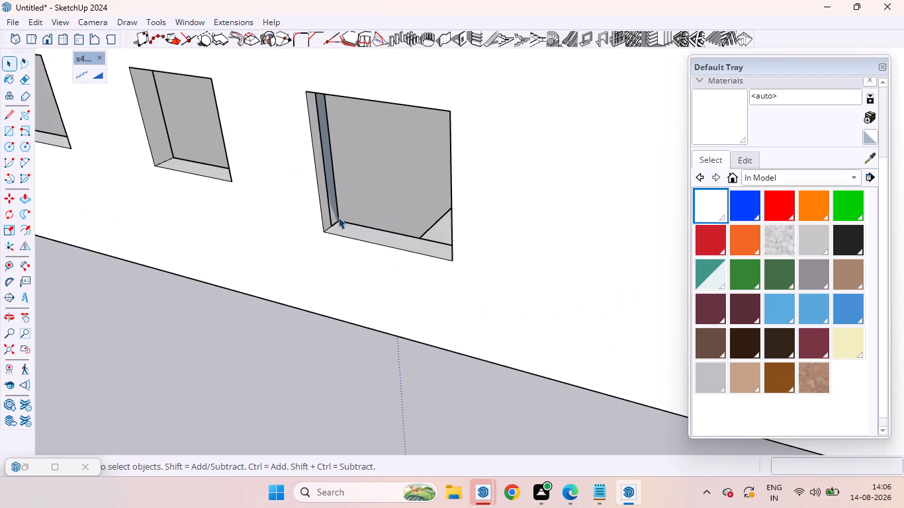
pyautogui.rightClick(334, 205)
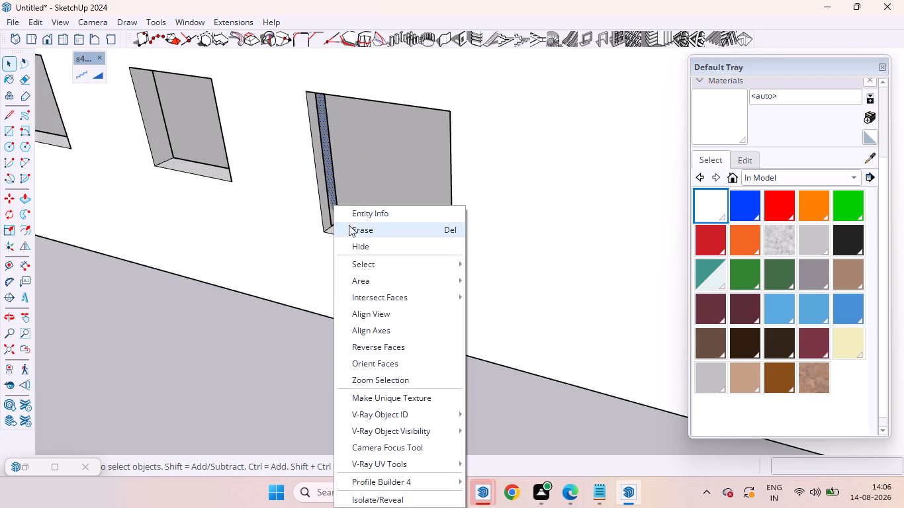
pyautogui.click(359, 231)
pyautogui.click(316, 325)
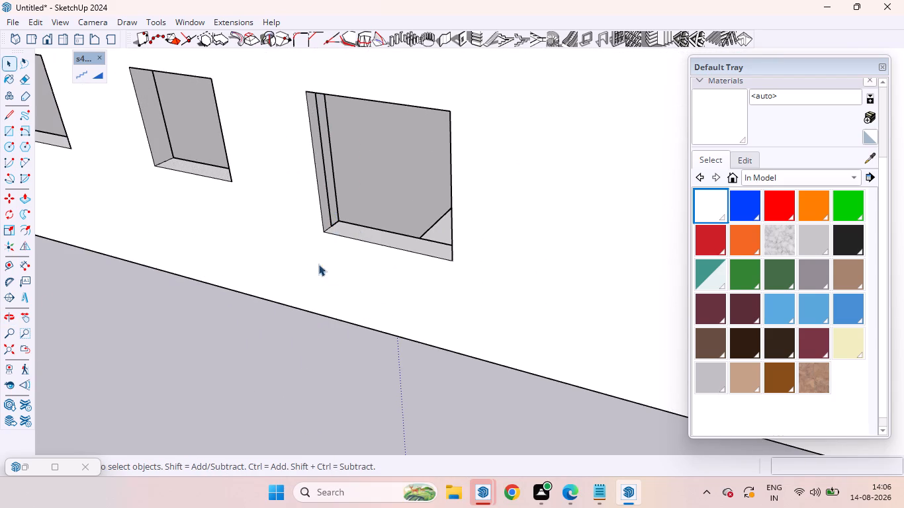
# Erase the leftover vertical edge on the inner side jamb of the large side-wall opening.
pyautogui.click(330, 218)
pyautogui.press('Delete')
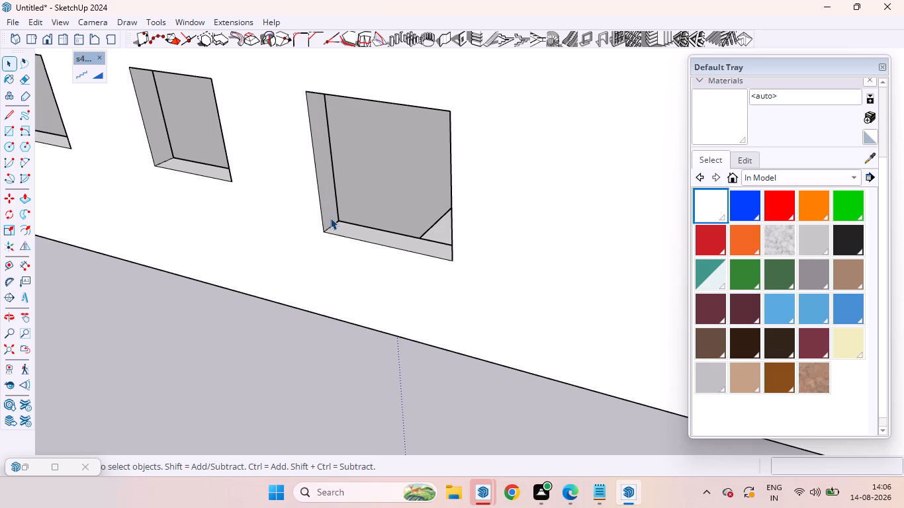
# Draw a 4' by 4' vertical rectangle across the large side-wall opening, starting midway along the jamb's bottom edge.
pyautogui.scroll(-8, 356, 239)
pyautogui.scroll(1, 355, 299)
pyautogui.moveTo(360, 299); pyautogui.dragTo(580, 202, button='middle')
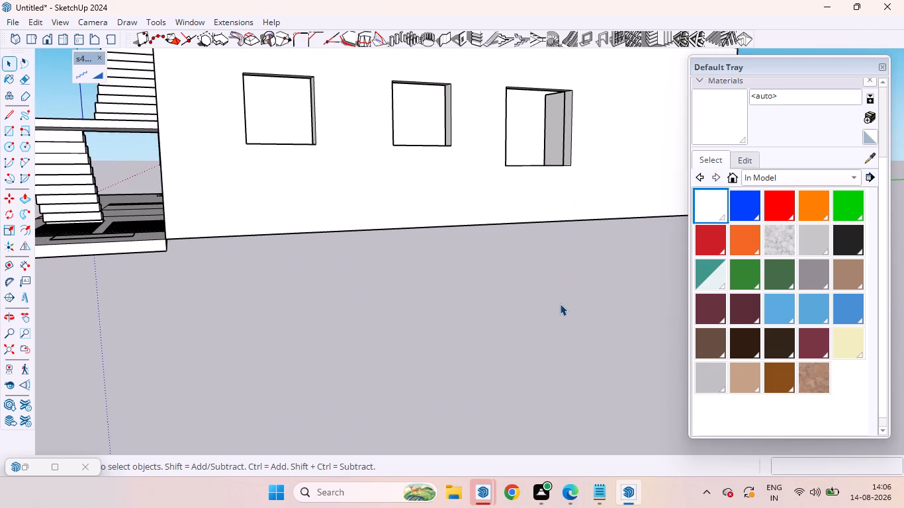
pyautogui.press('r')
pyautogui.scroll(9, 573, 120)
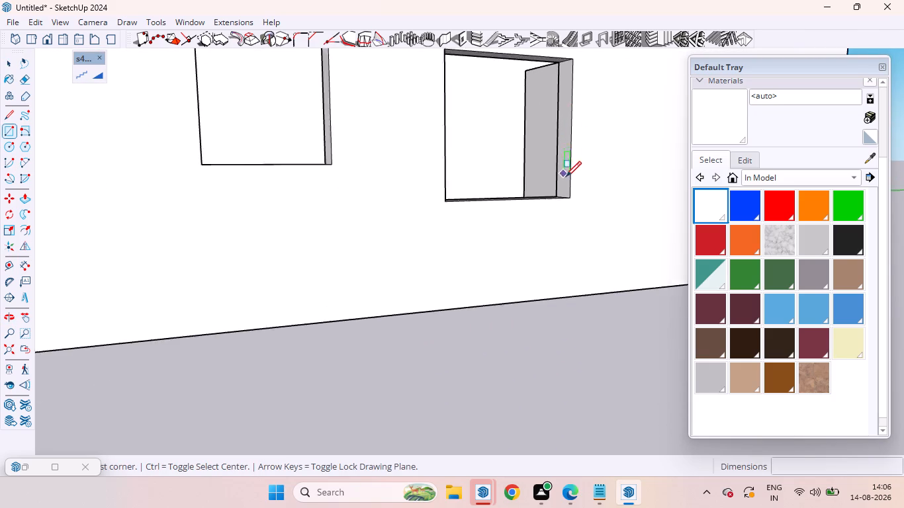
pyautogui.moveTo(568, 177); pyautogui.dragTo(560, 292, button='middle')
pyautogui.scroll(6, 557, 308)
pyautogui.click(557, 308)
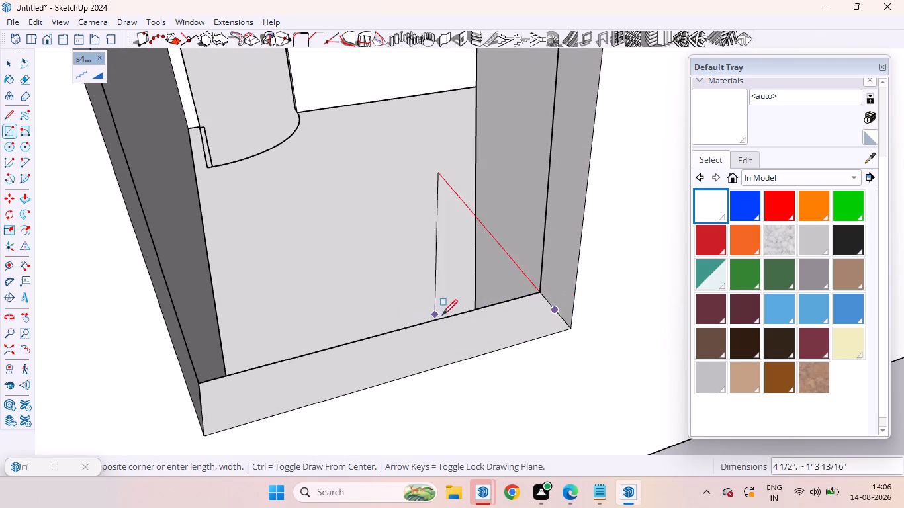
pyautogui.scroll(-8, 442, 314)
pyautogui.press('Left')
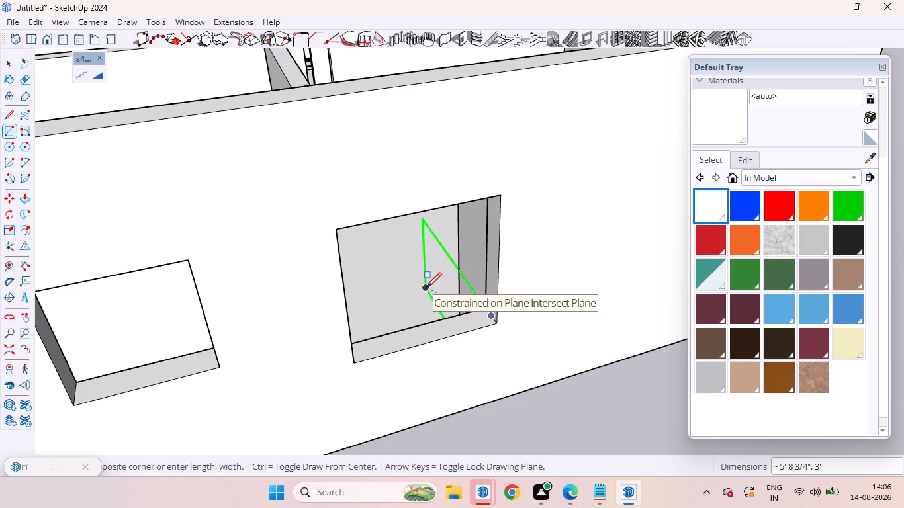
pyautogui.press('Right')
pyautogui.scroll(-7, 422, 249)
pyautogui.scroll(1, 437, 270)
pyautogui.moveTo(437, 270); pyautogui.dragTo(332, 77, button='middle')
pyautogui.scroll(4, 314, 70)
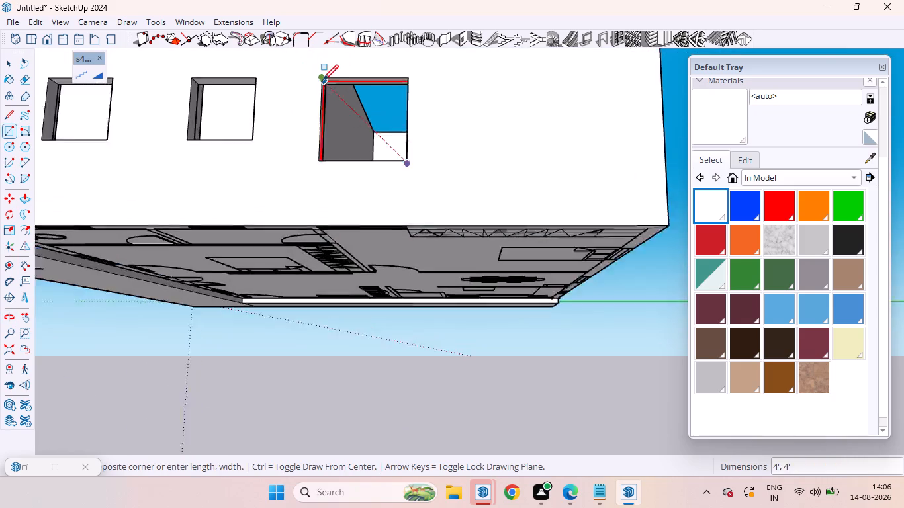
pyautogui.scroll(10, 323, 80)
pyautogui.scroll(-7, 338, 143)
pyautogui.scroll(3, 318, 95)
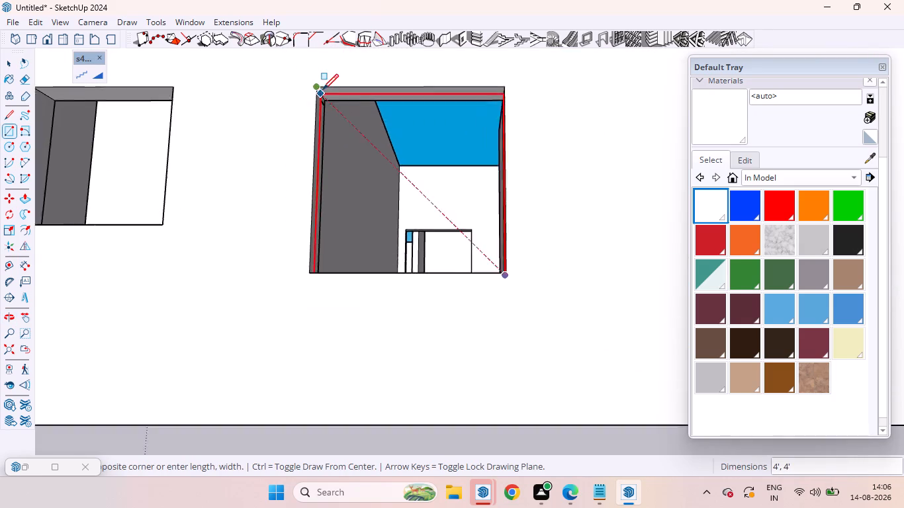
pyautogui.scroll(8, 323, 89)
pyautogui.click(315, 99)
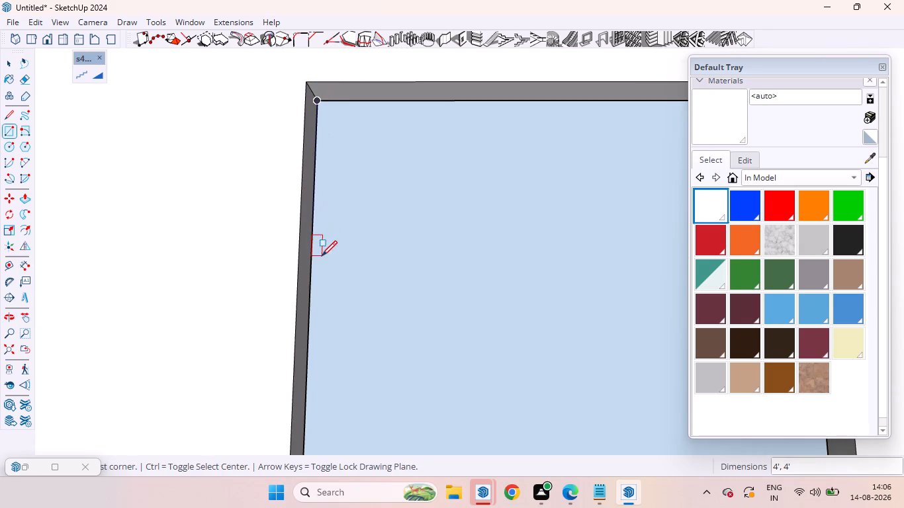
# Create a rectangular Panel Divider window frame with 1 row and 3 columns from the face filling the large side-wall opening.
pyautogui.press('space')
pyautogui.scroll(-8, 396, 161)
pyautogui.scroll(-6, 469, 182)
pyautogui.click(476, 243)
pyautogui.scroll(-7, 446, 184)
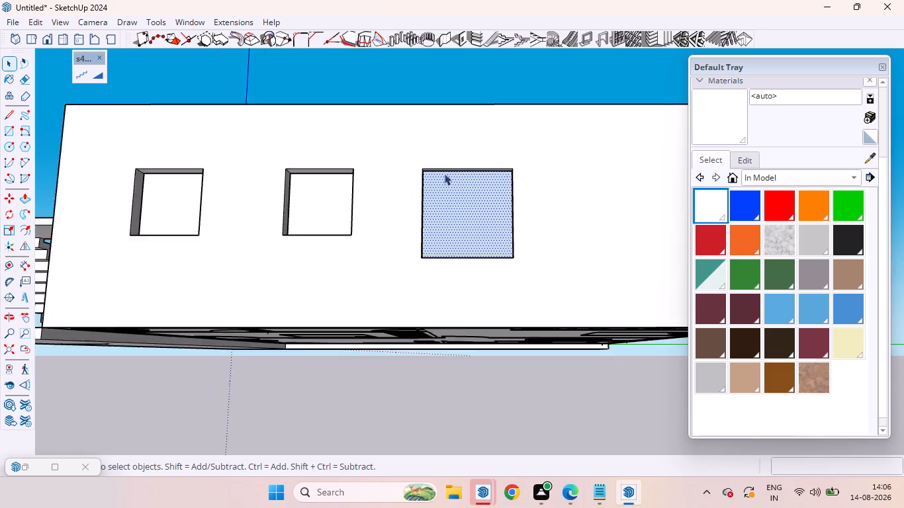
pyautogui.moveTo(445, 153); pyautogui.dragTo(447, 444, button='middle')
pyautogui.scroll(-6, 465, 293)
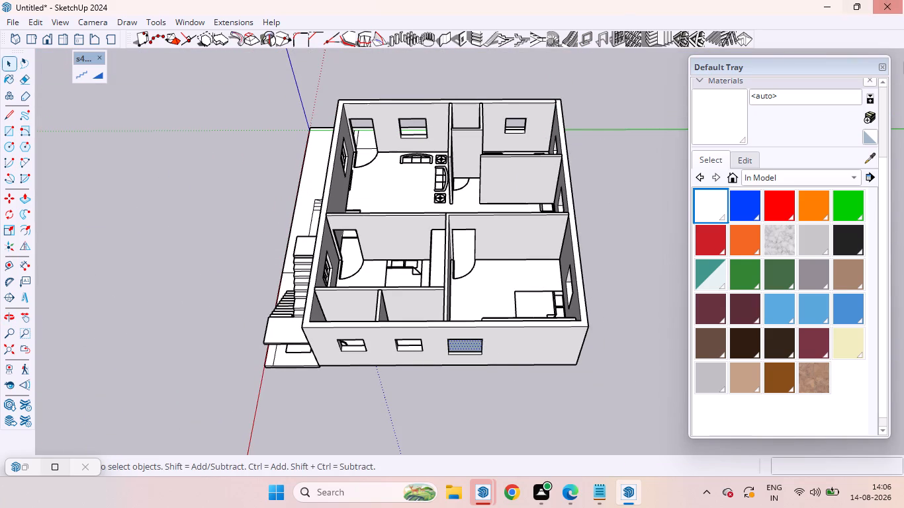
pyautogui.click(621, 36)
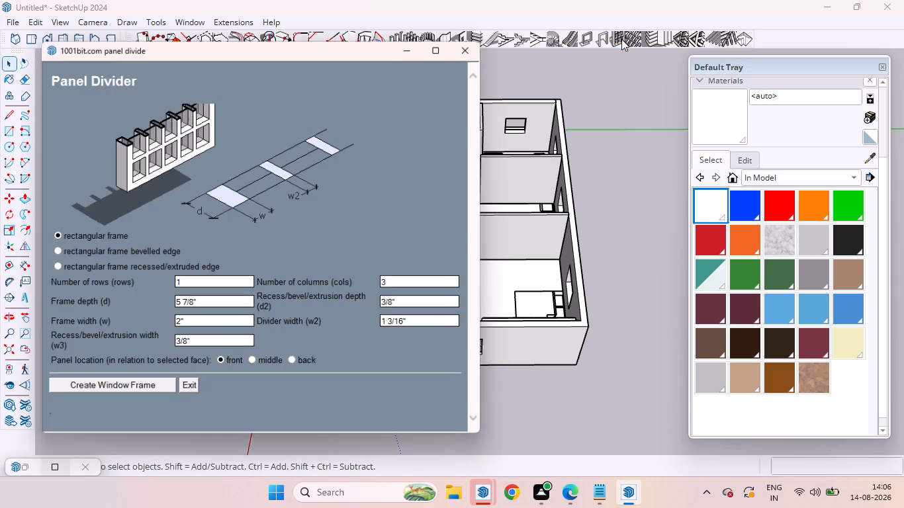
pyautogui.click(99, 391)
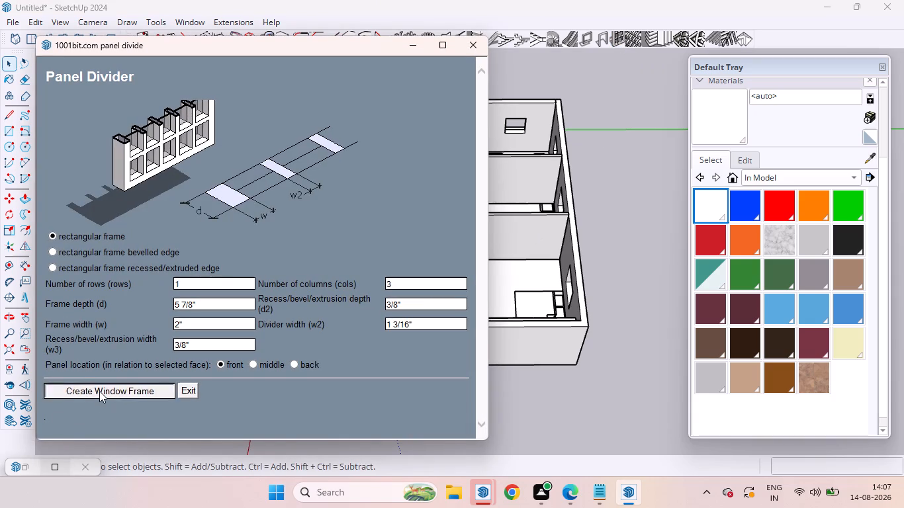
# Delete the rectangle face filling the large side-wall opening.
pyautogui.scroll(3, 413, 316)
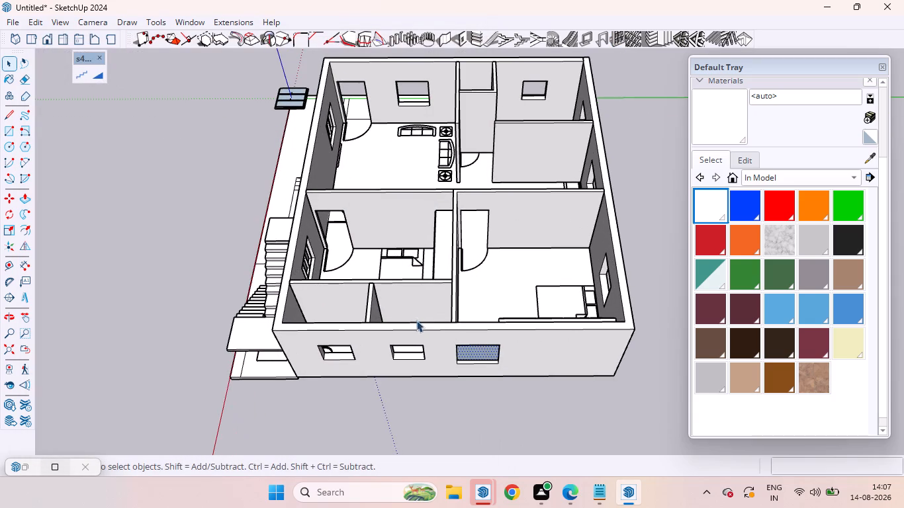
pyautogui.scroll(6, 472, 338)
pyautogui.moveTo(486, 361); pyautogui.dragTo(438, 318, button='middle')
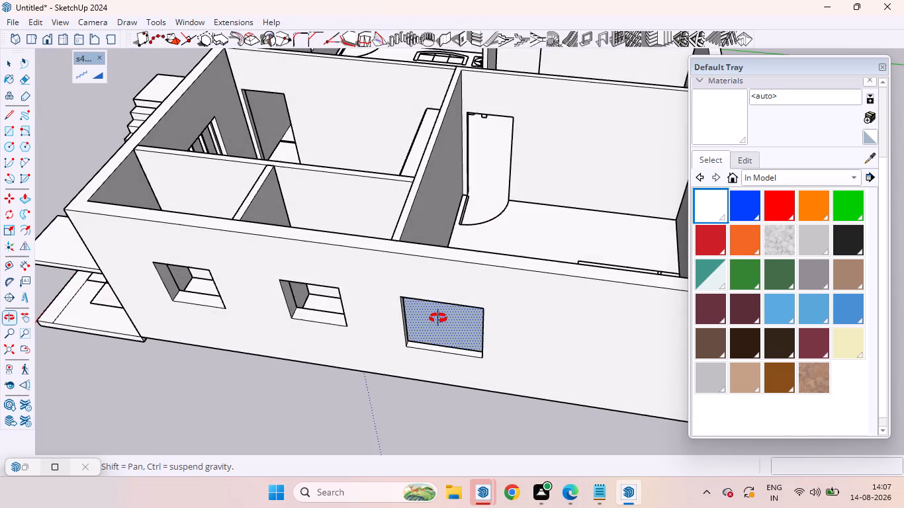
pyautogui.moveTo(438, 318); pyautogui.dragTo(733, 313, button='middle')
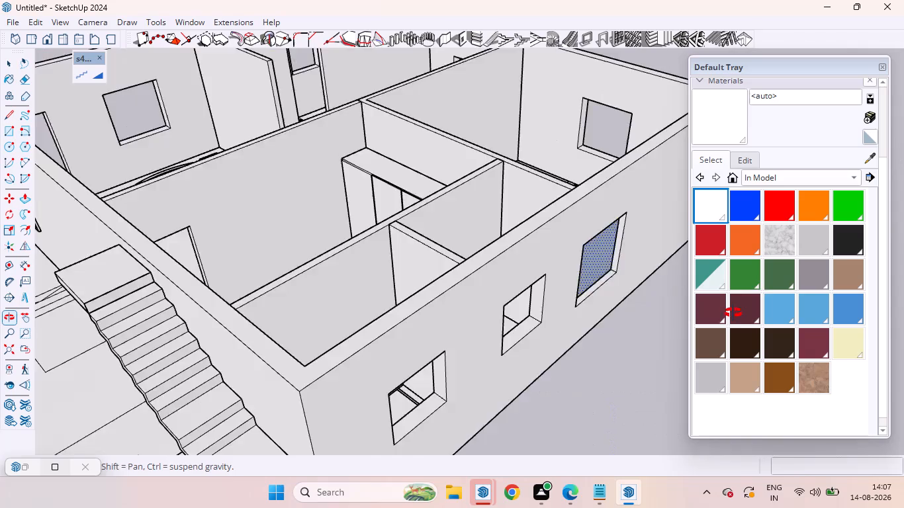
pyautogui.moveTo(733, 313); pyautogui.dragTo(674, 273, button='middle')
pyautogui.click(606, 235)
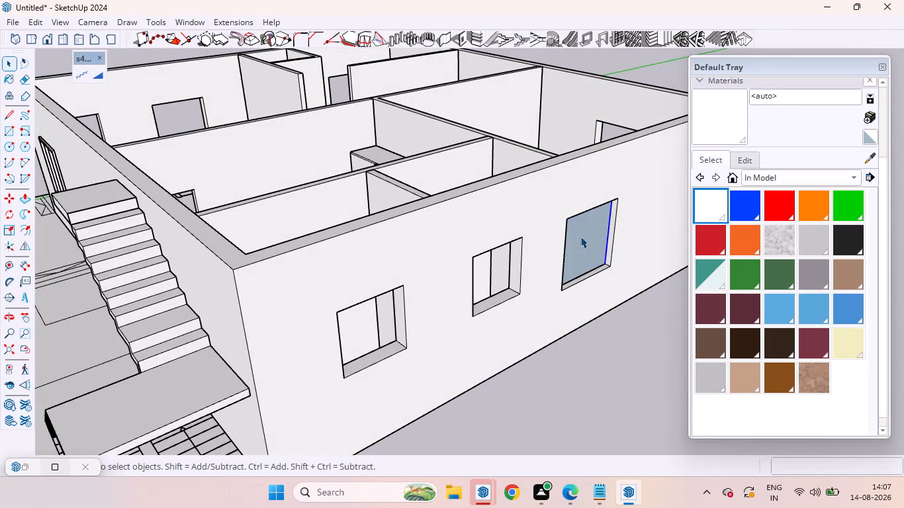
pyautogui.click(619, 334)
pyautogui.click(587, 237)
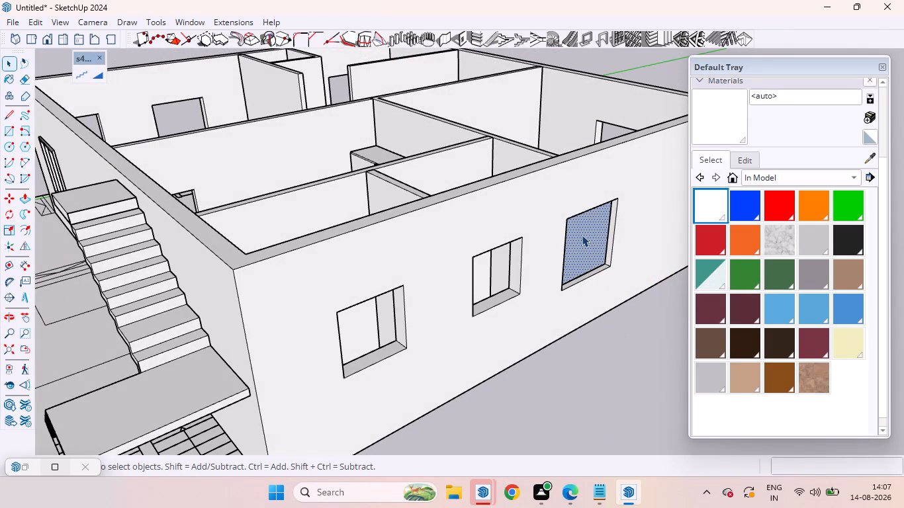
pyautogui.press('Delete')
# Copy the three-pane window farther from the staircase to a spot about 46' 2" away, outside the large side-wall opening.
pyautogui.scroll(-7, 567, 299)
pyautogui.scroll(-7, 279, 299)
pyautogui.moveTo(279, 271); pyautogui.dragTo(516, 204, button='middle')
pyautogui.scroll(11, 302, 292)
pyautogui.click(319, 307)
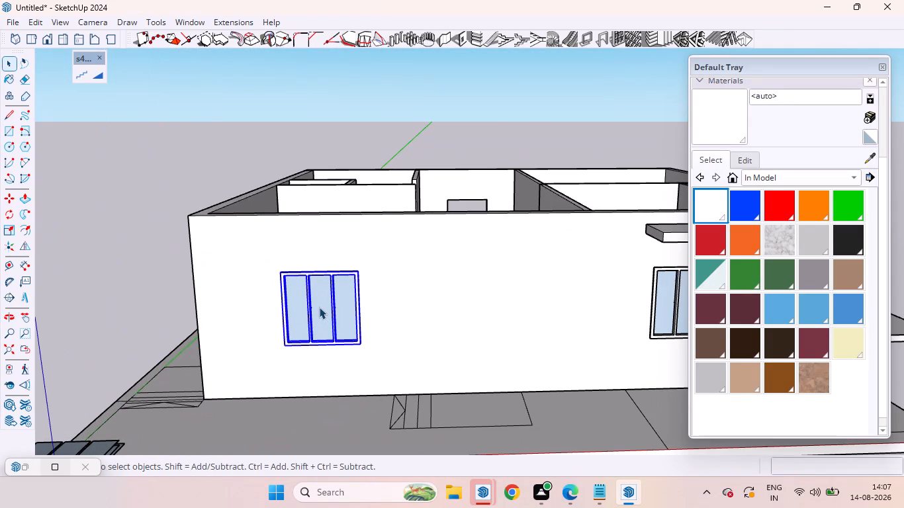
pyautogui.press('c')
pyautogui.press('o')
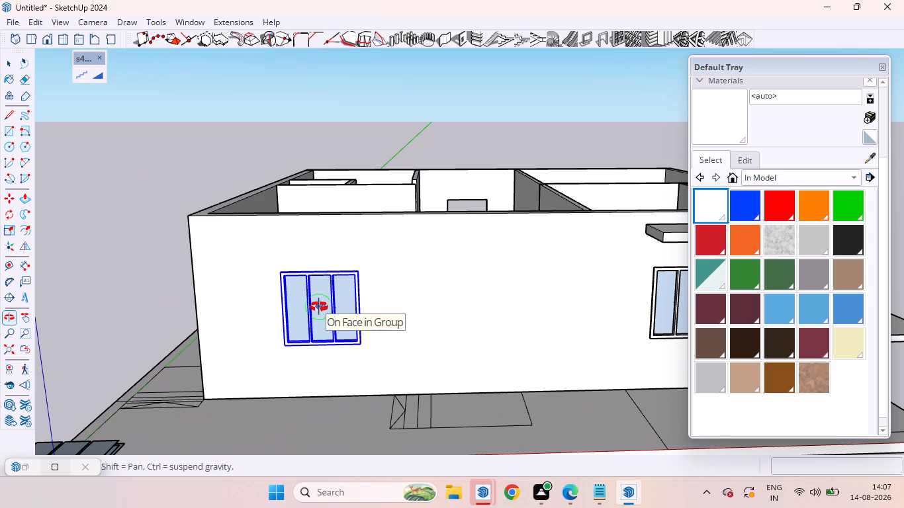
pyautogui.press('Return')
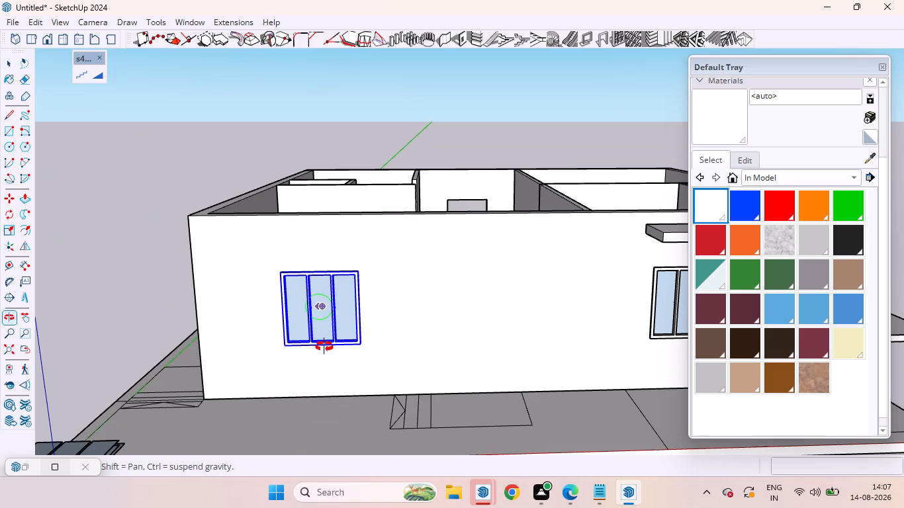
pyautogui.press('space')
pyautogui.press('m')
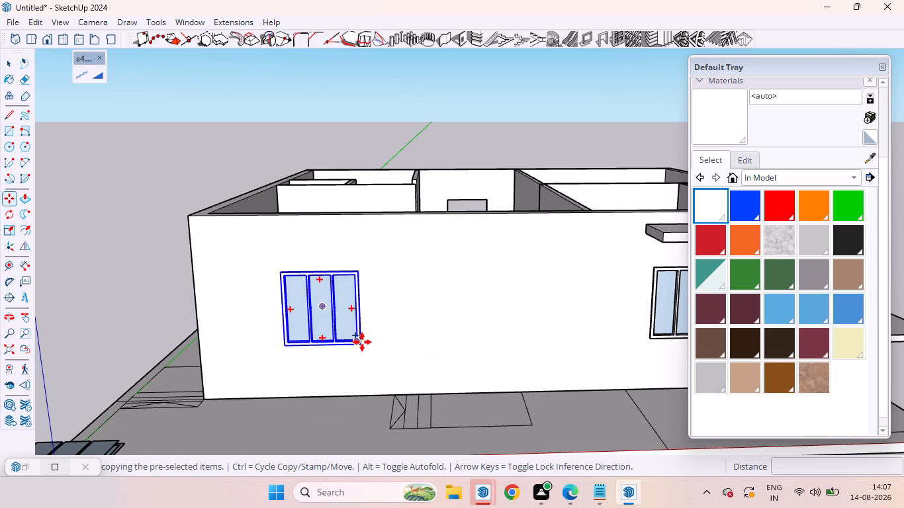
pyautogui.click(362, 342)
pyautogui.scroll(-7, 459, 362)
pyautogui.scroll(-6, 366, 376)
pyautogui.scroll(13, 420, 357)
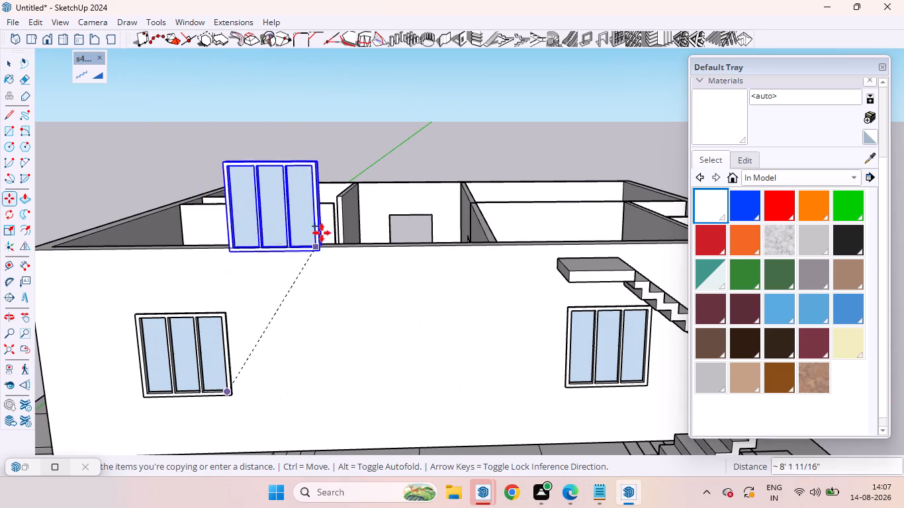
pyautogui.scroll(-13, 312, 417)
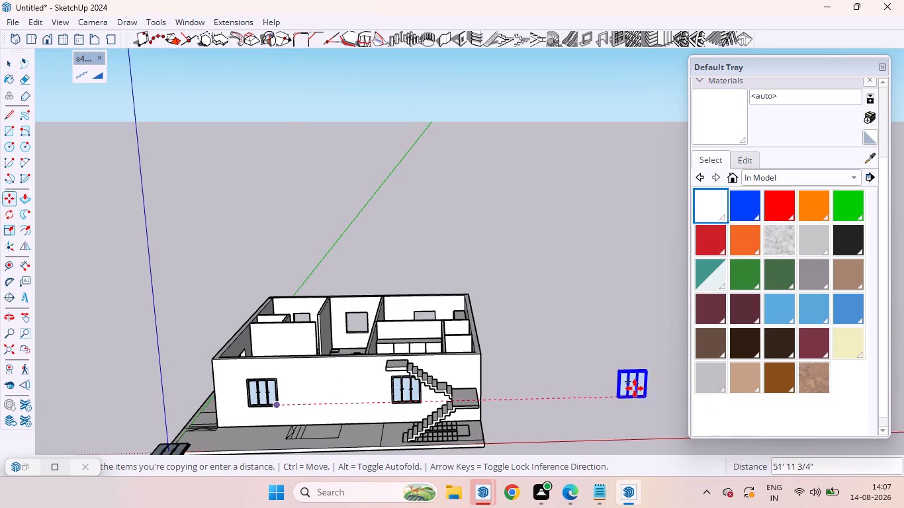
pyautogui.scroll(6, 634, 388)
pyautogui.moveTo(629, 387); pyautogui.dragTo(307, 407, button='middle')
pyautogui.scroll(9, 439, 374)
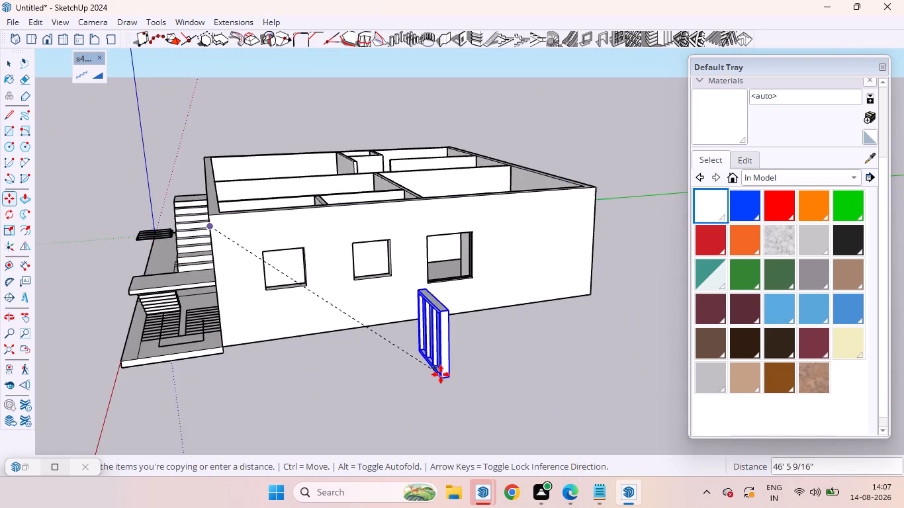
pyautogui.scroll(4, 441, 374)
pyautogui.click(473, 357)
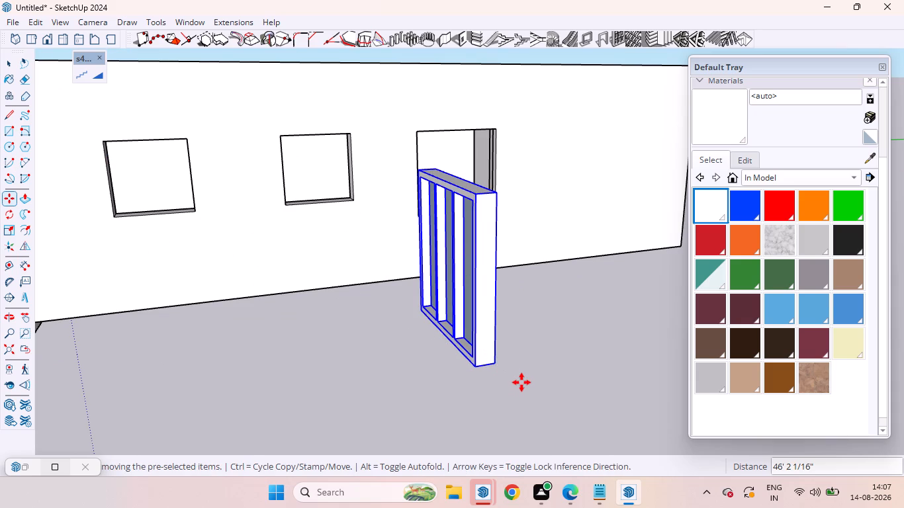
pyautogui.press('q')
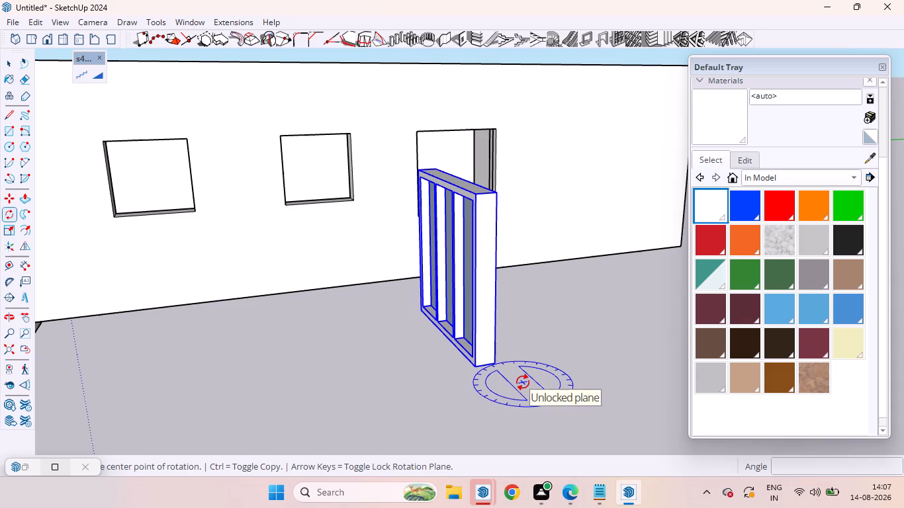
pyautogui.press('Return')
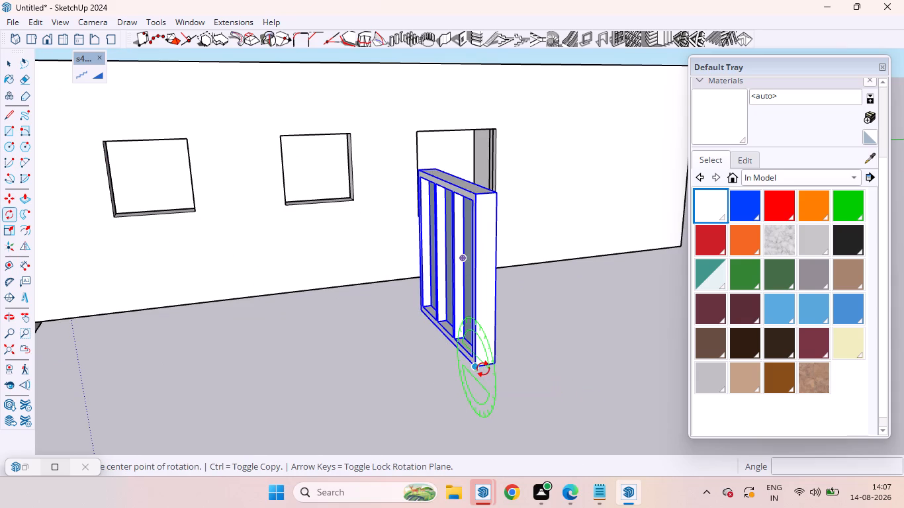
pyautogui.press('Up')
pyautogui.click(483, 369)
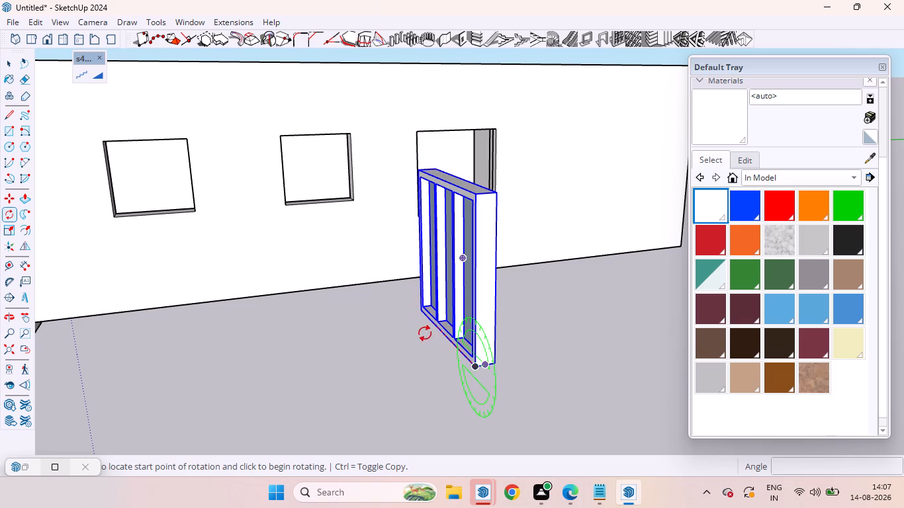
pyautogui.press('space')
# Rotate the copied three-pane window 90 degrees about the vertical axis at its bottom corner, then deselect it.
pyautogui.press('q')
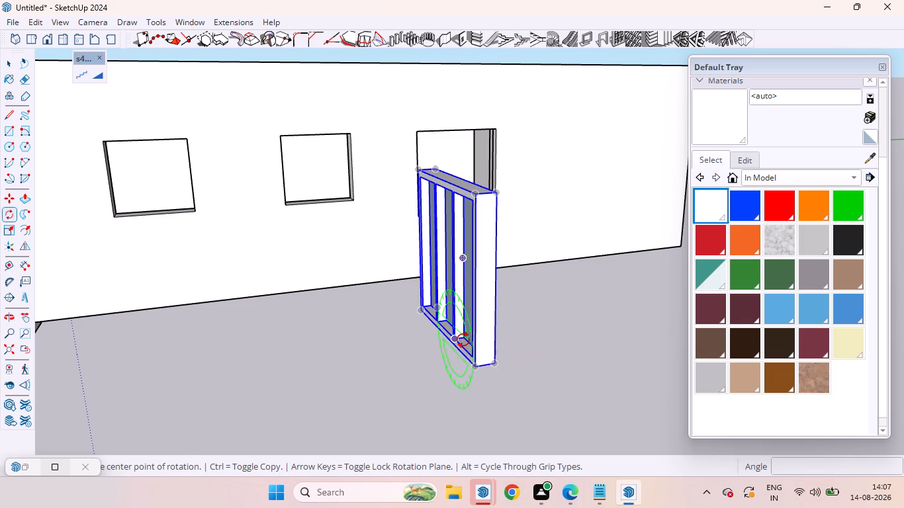
pyautogui.press('Up')
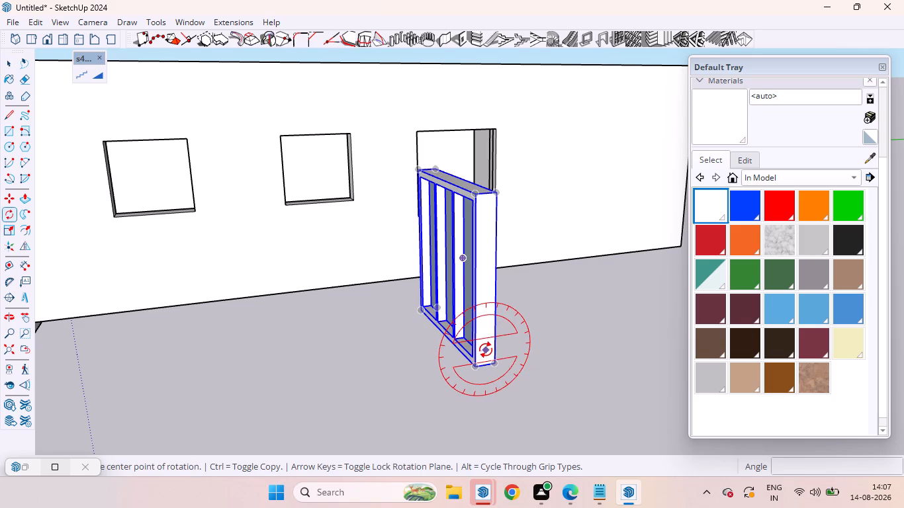
pyautogui.click(496, 361)
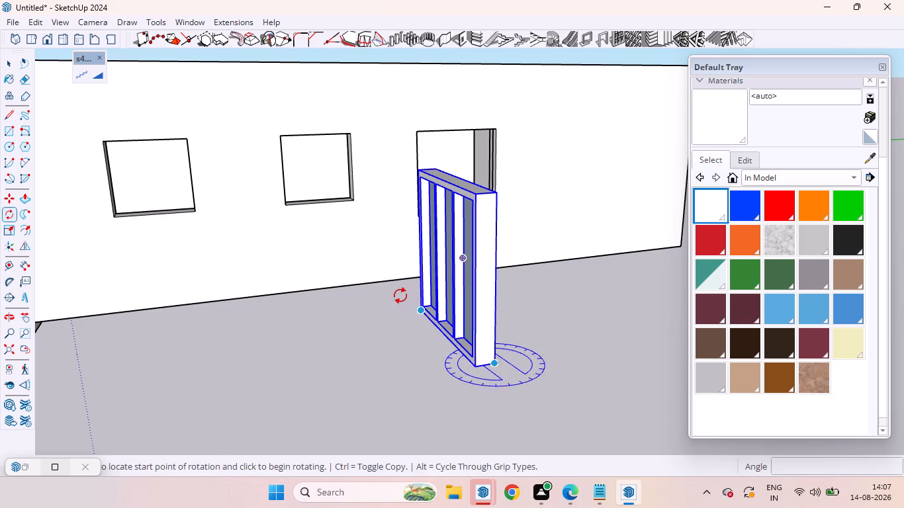
pyautogui.moveTo(406, 305); pyautogui.dragTo(640, 349, button='middle')
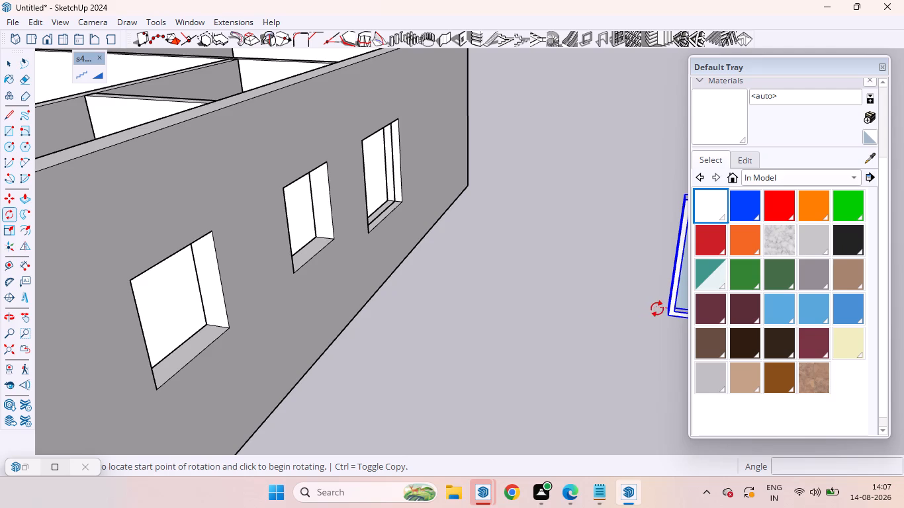
pyautogui.click(665, 309)
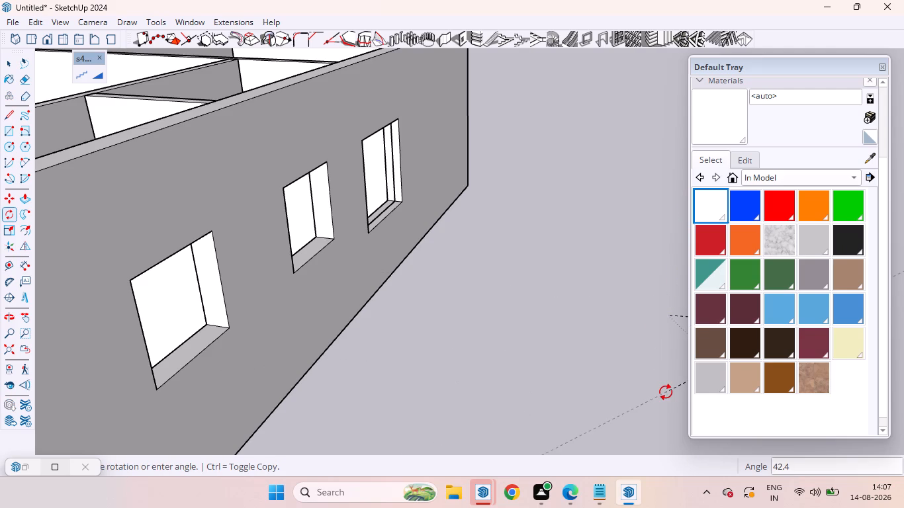
pyautogui.write('90')
pyautogui.press('Return')
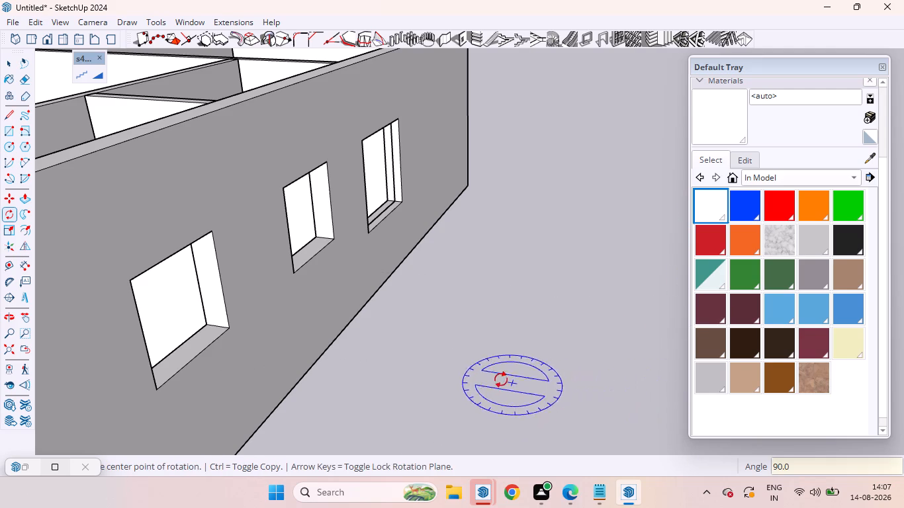
pyautogui.press('space')
pyautogui.click(500, 384)
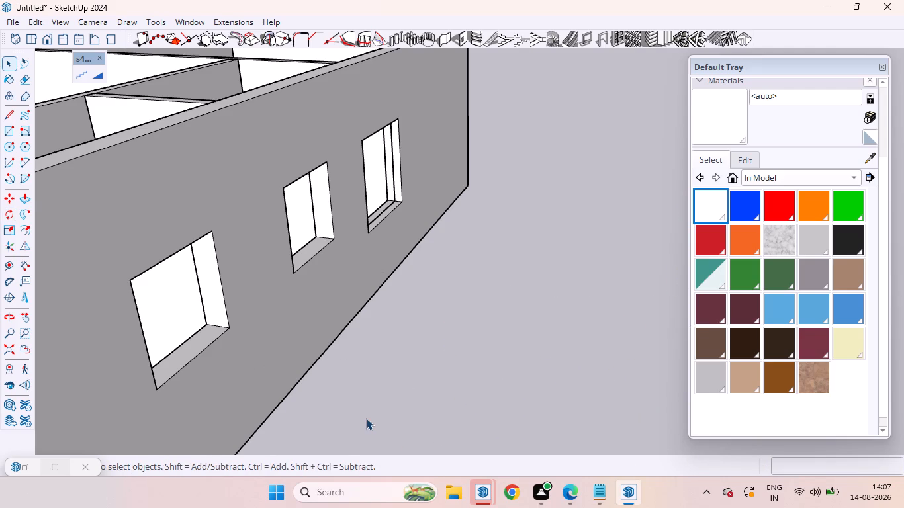
# Move the rotated three-pane window about 18' 4" by its bottom corner into the large side-wall opening.
pyautogui.scroll(-12, 366, 418)
pyautogui.moveTo(512, 366); pyautogui.dragTo(231, 292, button='middle')
pyautogui.scroll(1, 512, 366)
pyautogui.scroll(3, 344, 292)
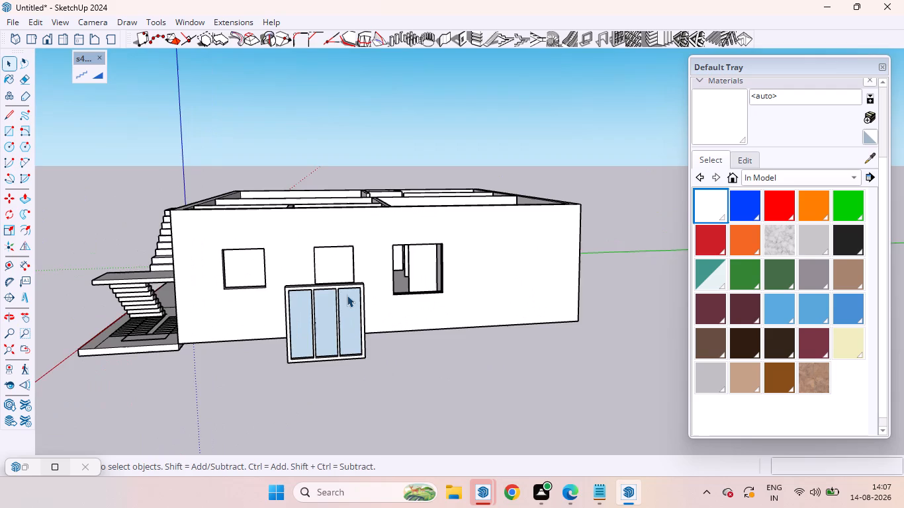
pyautogui.scroll(7, 347, 295)
pyautogui.moveTo(374, 372); pyautogui.dragTo(369, 388, button='middle')
pyautogui.scroll(-6, 374, 379)
pyautogui.moveTo(385, 389); pyautogui.dragTo(334, 410, button='middle')
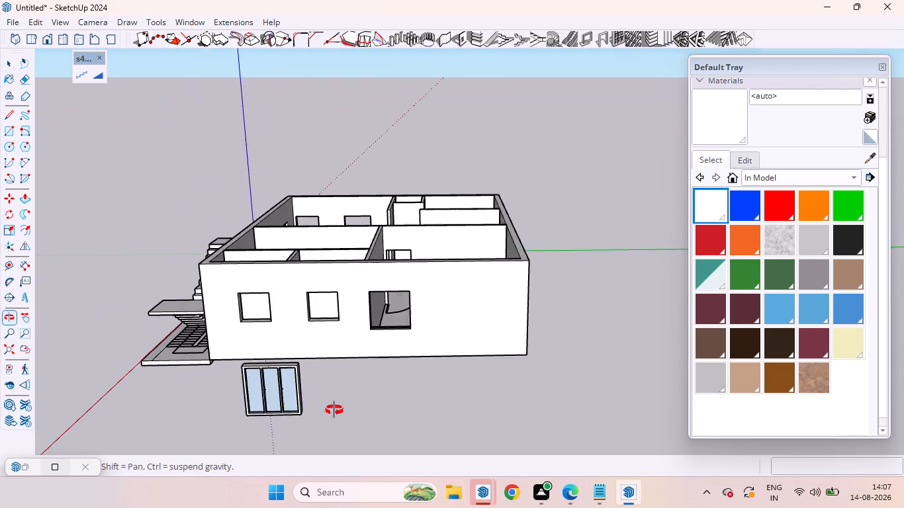
pyautogui.moveTo(334, 410); pyautogui.dragTo(330, 413, button='middle')
pyautogui.scroll(1, 328, 413)
pyautogui.click(273, 400)
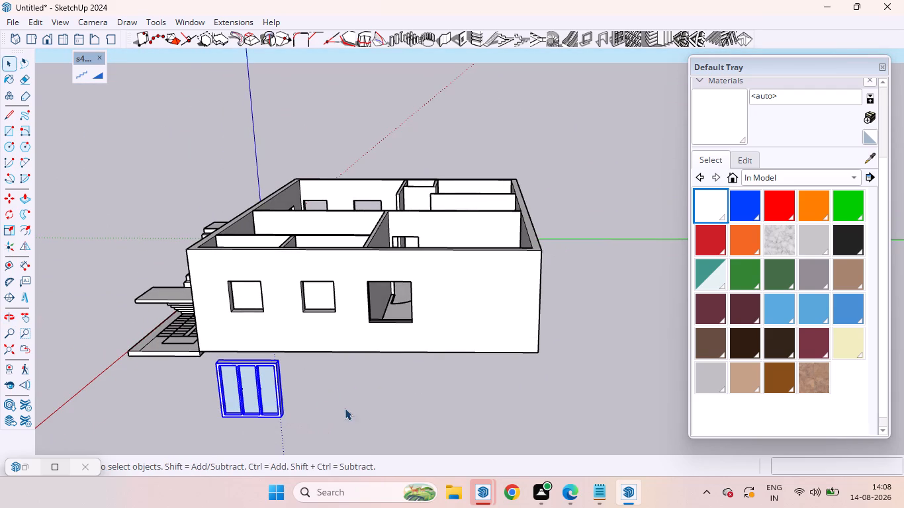
pyautogui.press('m')
pyautogui.press("'")
pyautogui.press('Return')
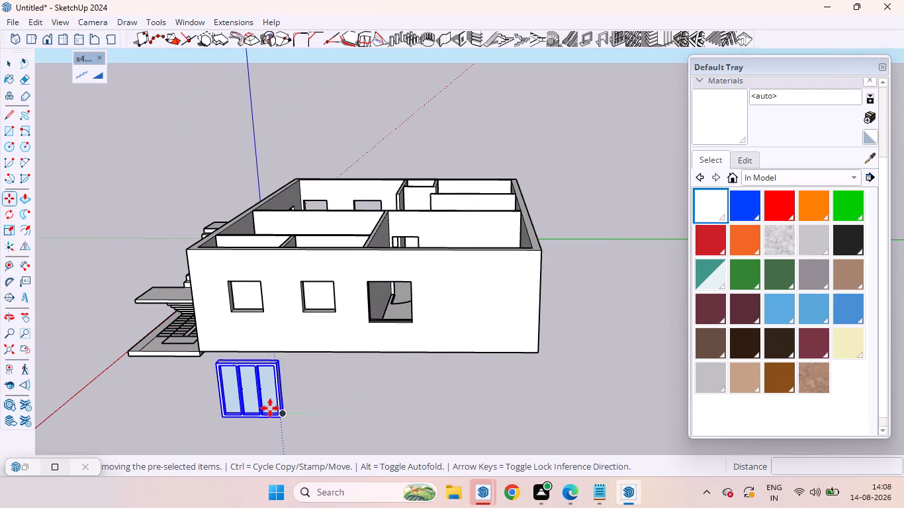
pyautogui.scroll(6, 294, 400)
pyautogui.moveTo(297, 420); pyautogui.dragTo(209, 423, button='middle')
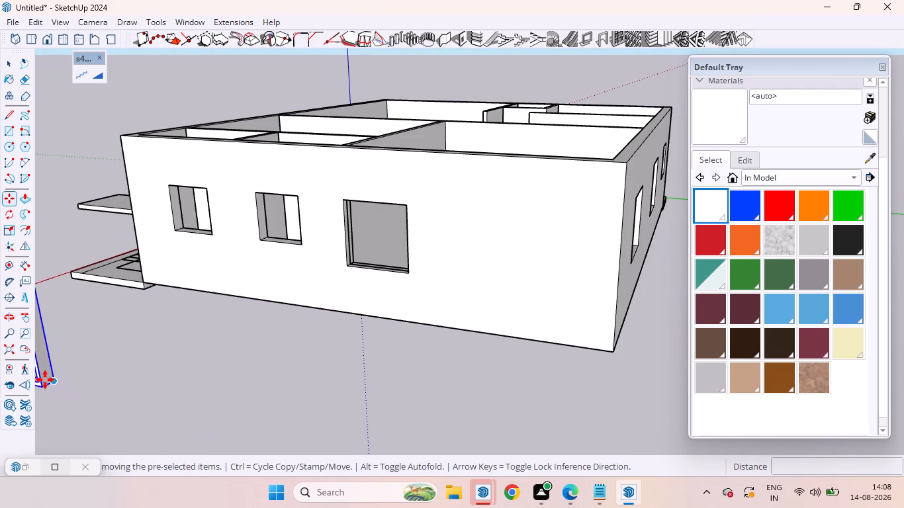
pyautogui.click(58, 379)
pyautogui.scroll(4, 410, 257)
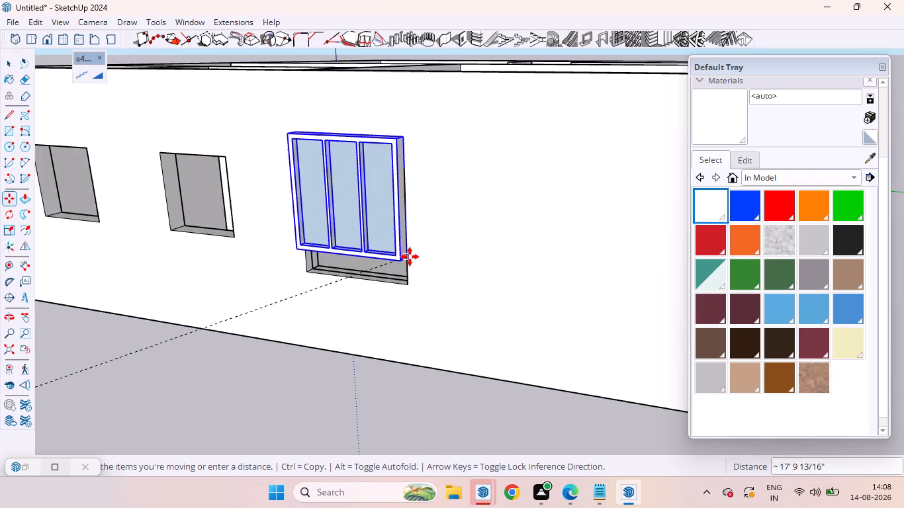
pyautogui.scroll(6, 410, 257)
pyautogui.scroll(-6, 373, 256)
pyautogui.moveTo(385, 261); pyautogui.dragTo(471, 376, button='middle')
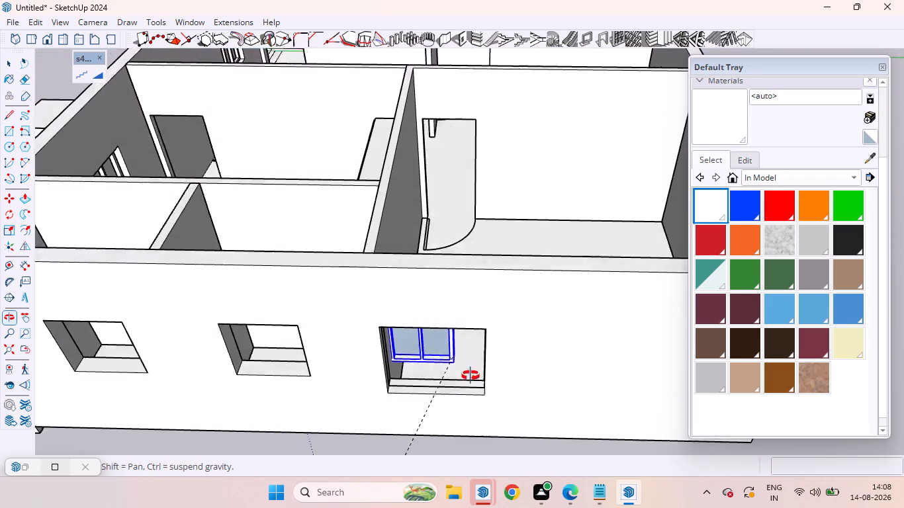
pyautogui.moveTo(471, 376); pyautogui.dragTo(488, 398, button='middle')
pyautogui.scroll(18, 494, 403)
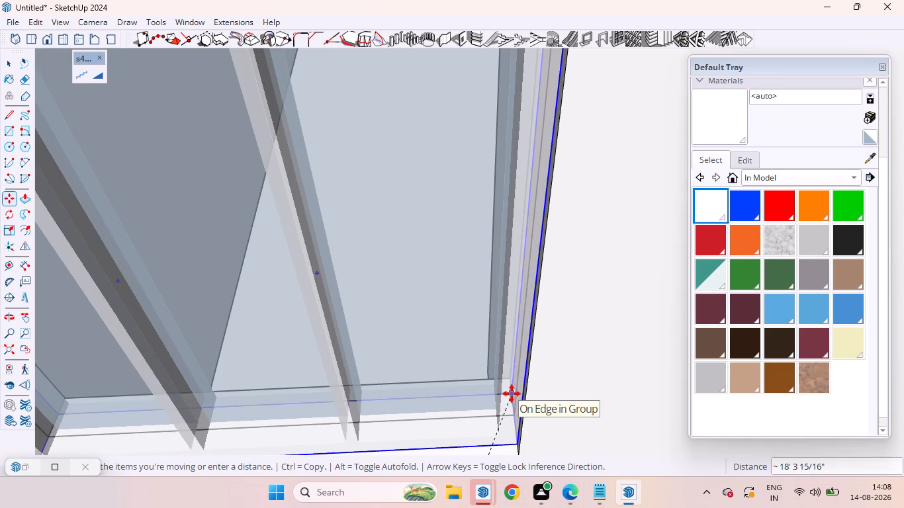
pyautogui.click(510, 393)
pyautogui.scroll(-10, 473, 374)
pyautogui.scroll(1, 447, 359)
pyautogui.scroll(-2, 452, 359)
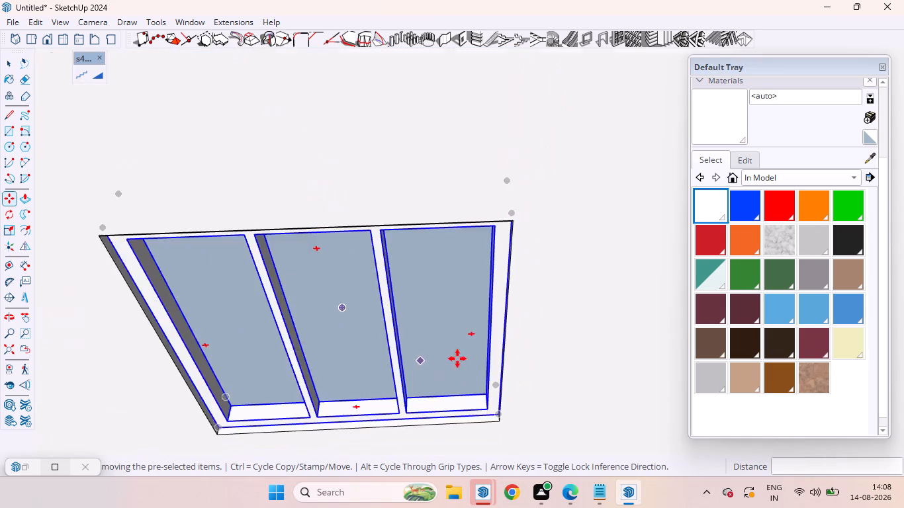
pyautogui.scroll(-18, 457, 359)
pyautogui.press('space')
pyautogui.moveTo(408, 447); pyautogui.dragTo(407, 441)
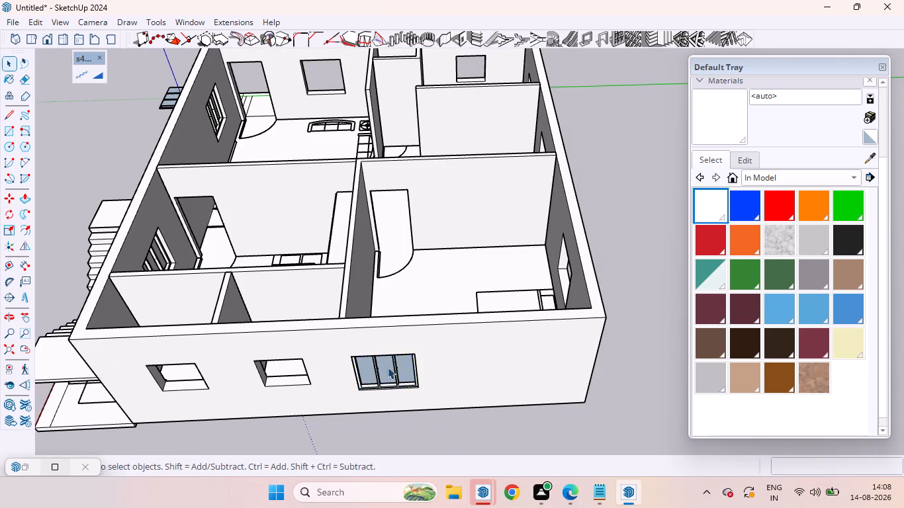
# Draw a vertical 4' by 4' rectangle at mid wall depth in the rear wall's large opening farthest from the staircase.
pyautogui.scroll(-12, 416, 360)
pyautogui.moveTo(534, 357); pyautogui.dragTo(114, 192, button='middle')
pyautogui.scroll(2, 369, 263)
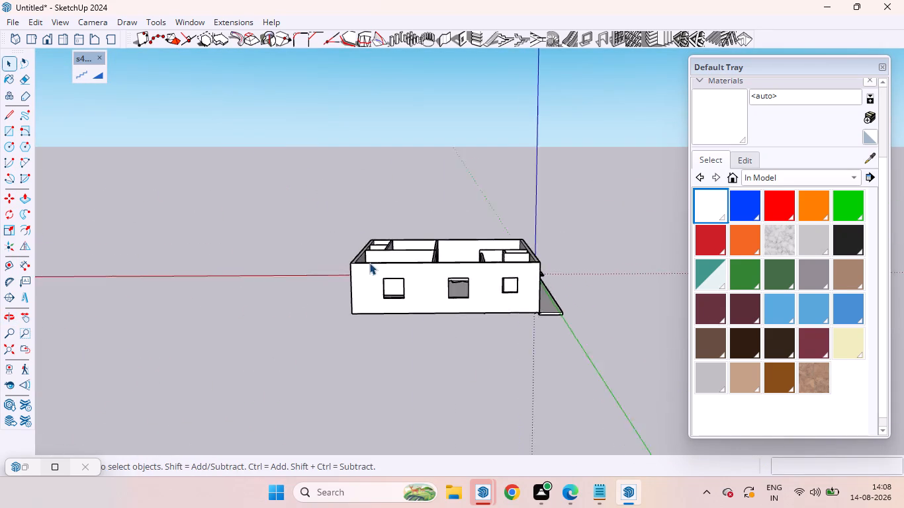
pyautogui.scroll(9, 369, 263)
pyautogui.moveTo(438, 319); pyautogui.dragTo(448, 378, button='middle')
pyautogui.press('r')
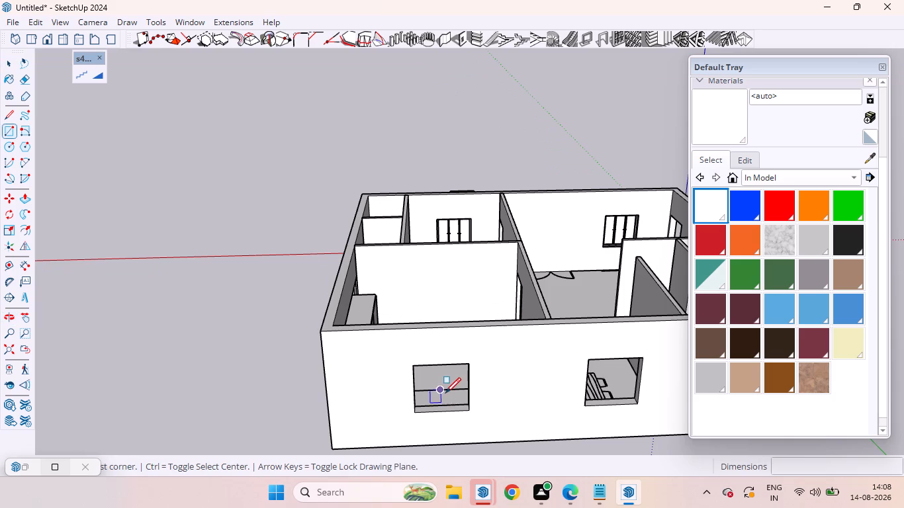
pyautogui.scroll(7, 453, 393)
pyautogui.scroll(-1, 482, 407)
pyautogui.moveTo(505, 405); pyautogui.dragTo(564, 404, button='middle')
pyautogui.scroll(3, 567, 413)
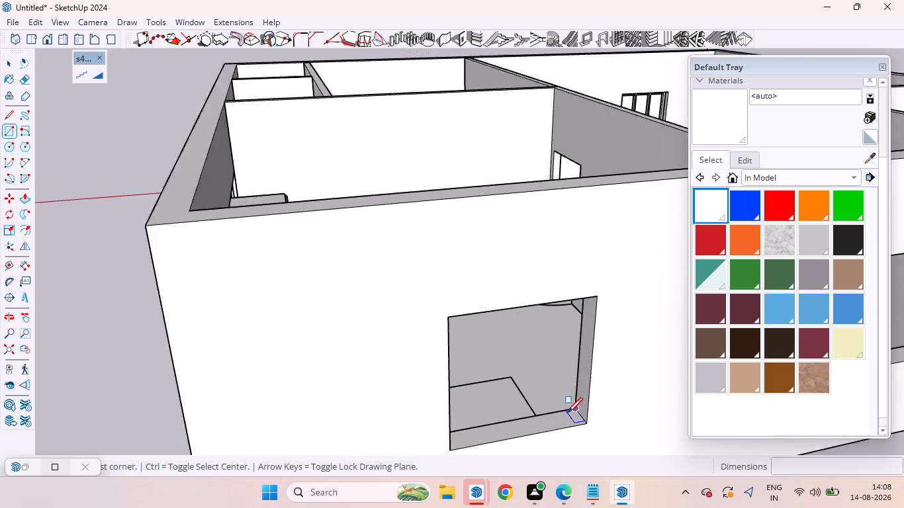
pyautogui.scroll(3, 567, 413)
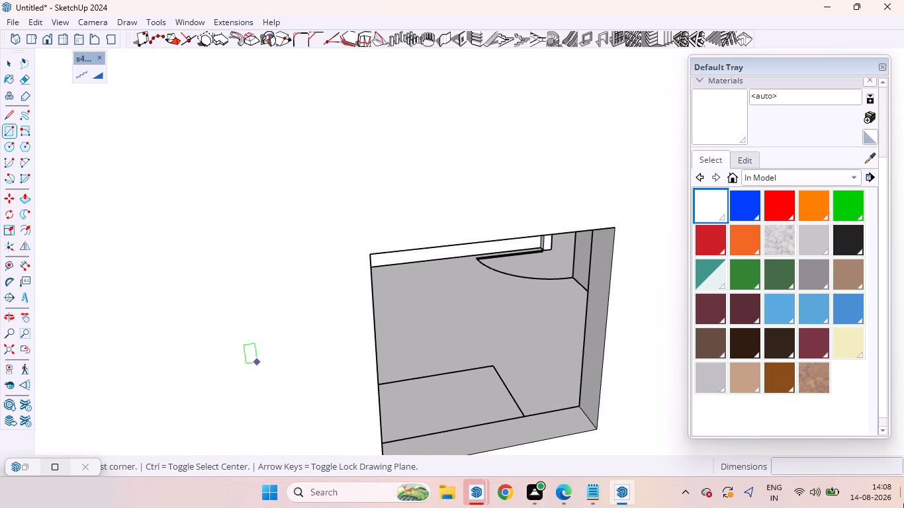
pyautogui.click(589, 415)
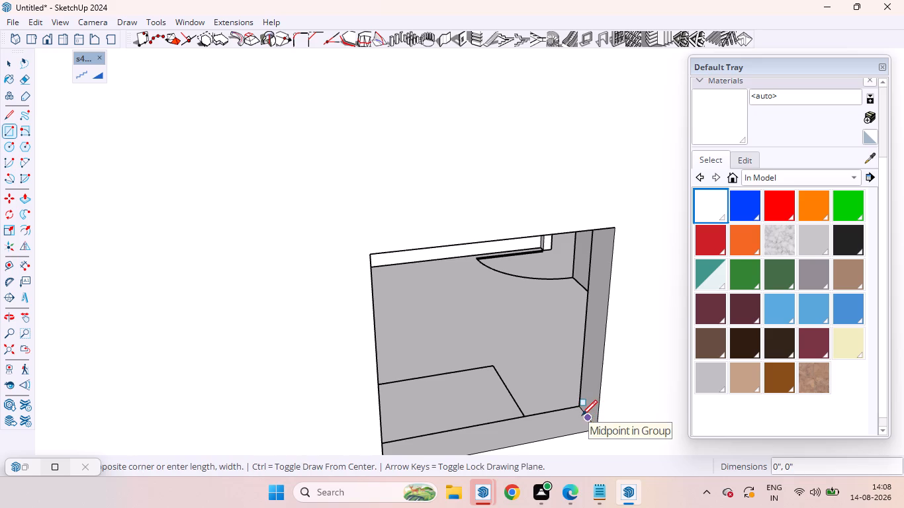
pyautogui.scroll(-8, 561, 375)
pyautogui.moveTo(561, 381); pyautogui.dragTo(351, 222, button='middle')
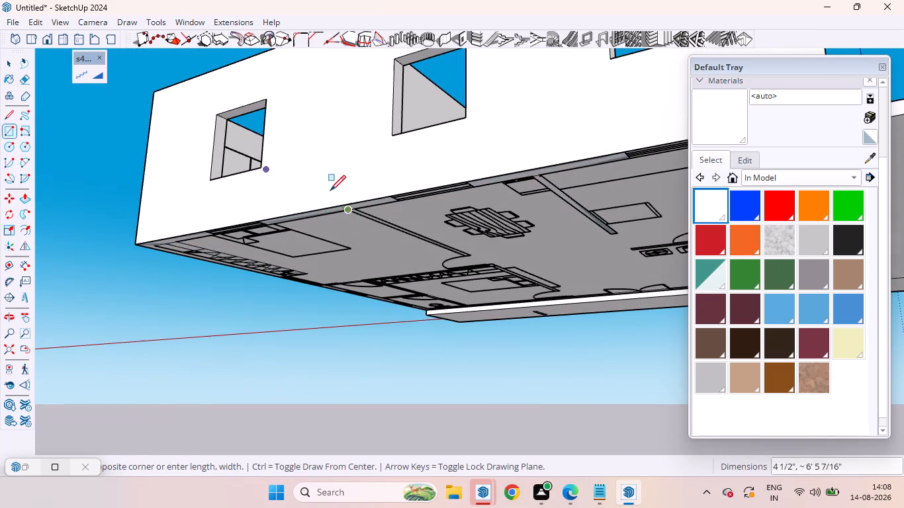
pyautogui.press('Left')
pyautogui.click(223, 118)
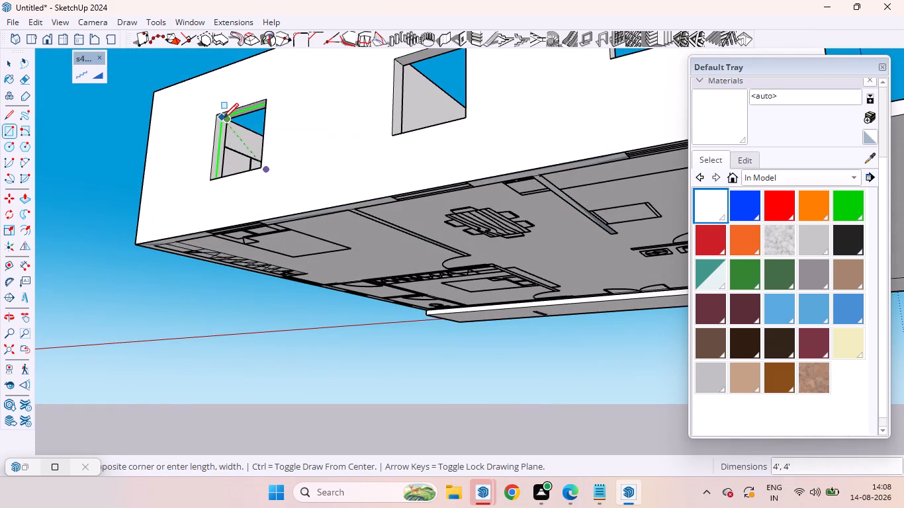
pyautogui.press('space')
# Create a rectangular Panel Divider window frame with 1 row and 3 columns from the face in that rear-wall opening.
pyautogui.click(238, 151)
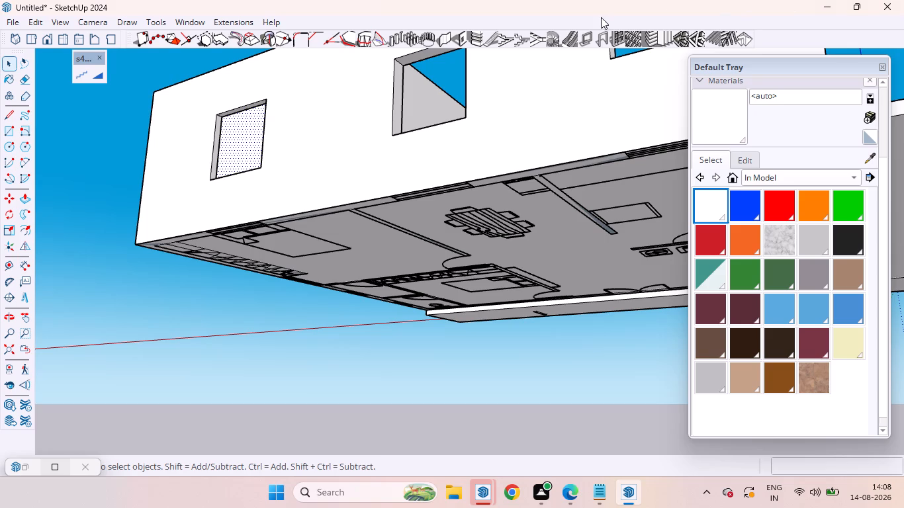
pyautogui.click(619, 35)
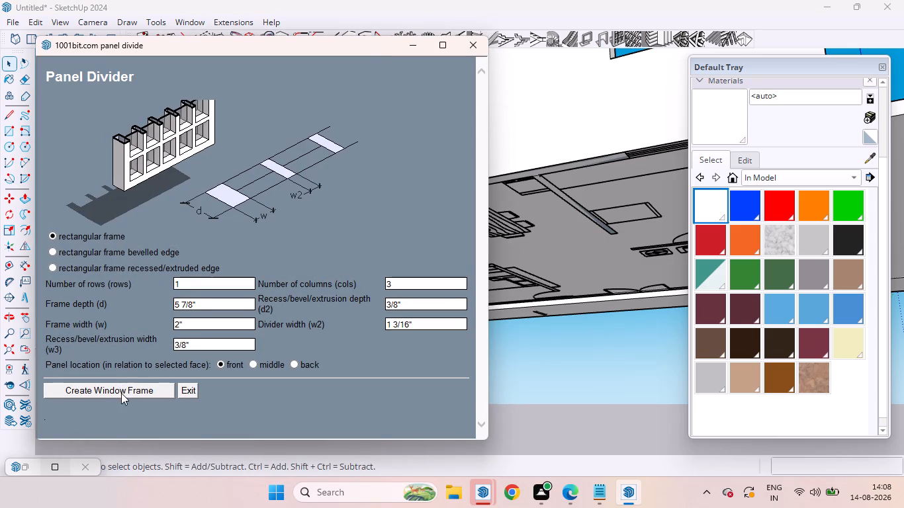
pyautogui.click(121, 393)
pyautogui.click(138, 357)
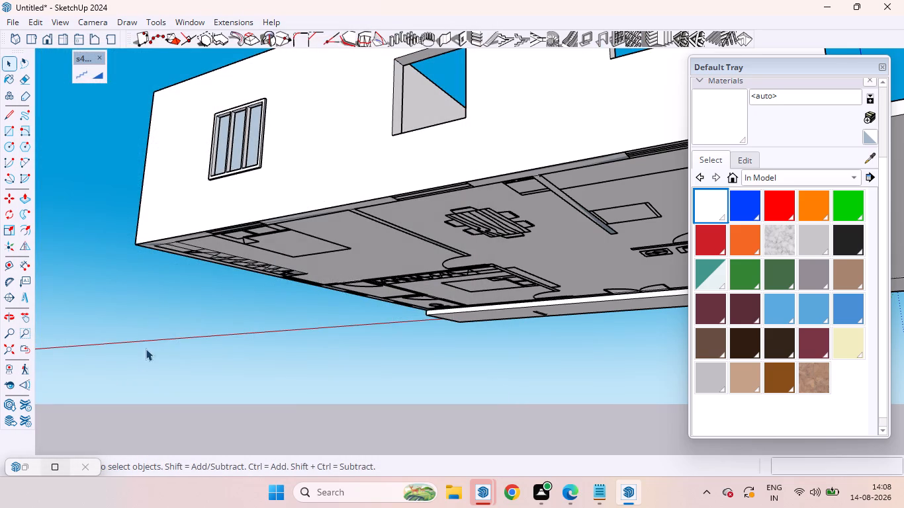
# Draw a vertical 4' by 4' rectangle at mid wall depth filling the rear wall's middle opening.
pyautogui.scroll(-7, 197, 300)
pyautogui.moveTo(212, 282); pyautogui.dragTo(409, 415, button='middle')
pyautogui.scroll(3, 536, 297)
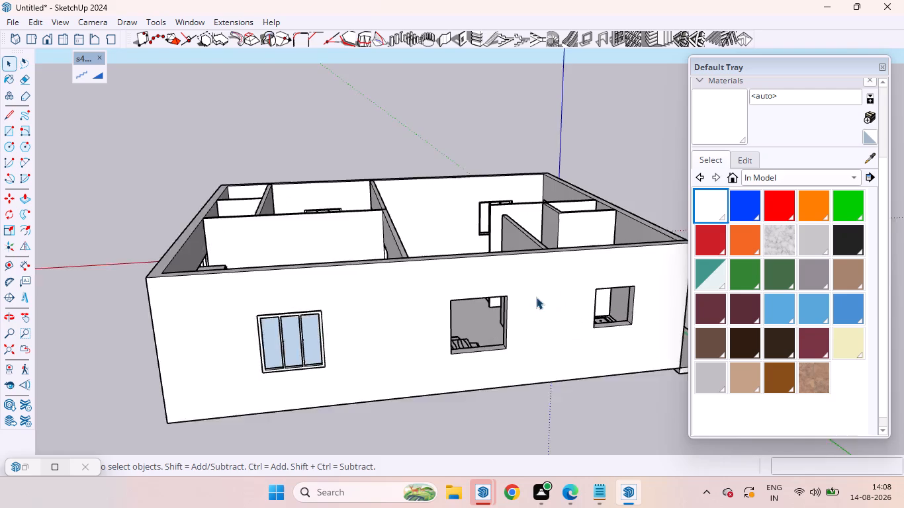
pyautogui.scroll(3, 536, 297)
pyautogui.moveTo(491, 339); pyautogui.dragTo(568, 323, button='middle')
pyautogui.press('r')
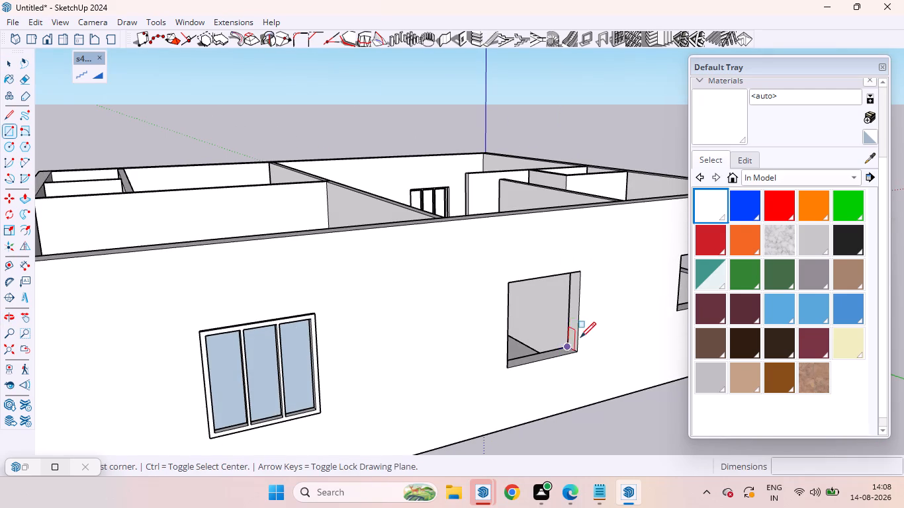
pyautogui.scroll(6, 580, 337)
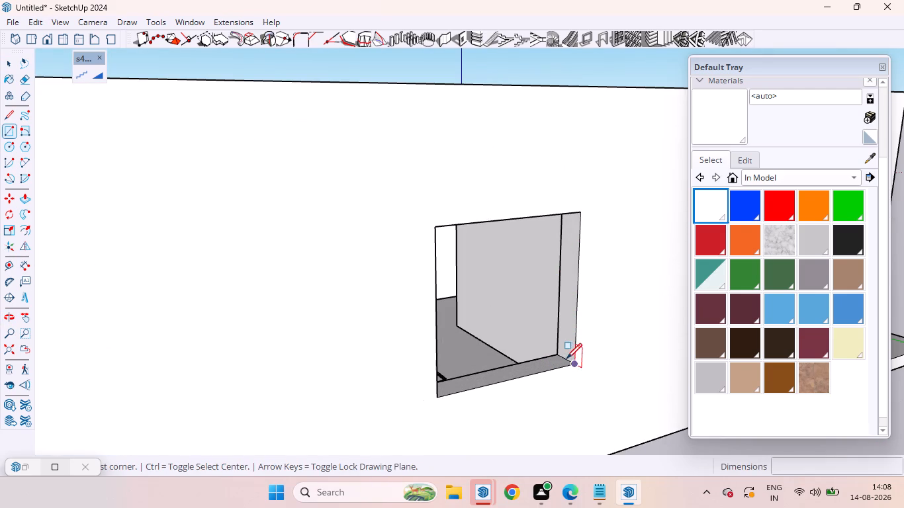
pyautogui.scroll(13, 565, 359)
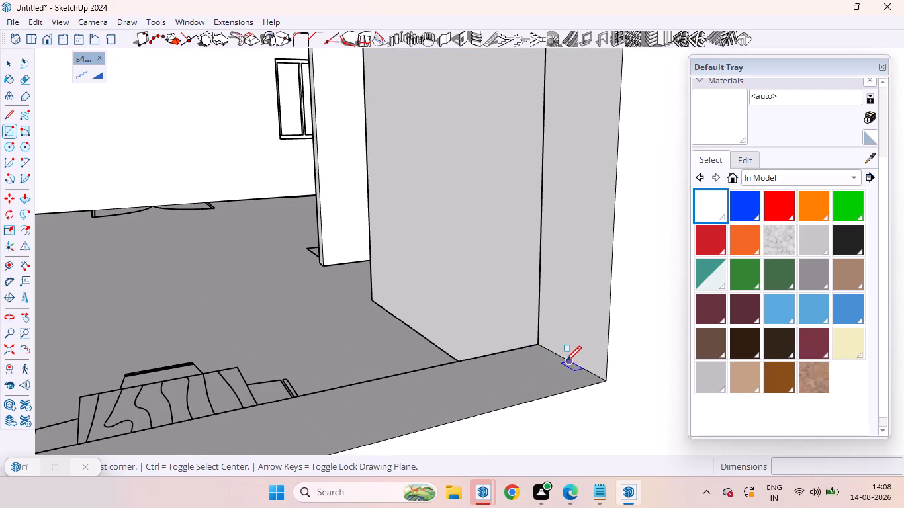
pyautogui.click(566, 361)
pyautogui.scroll(-7, 447, 343)
pyautogui.press('Left')
pyautogui.scroll(-7, 378, 300)
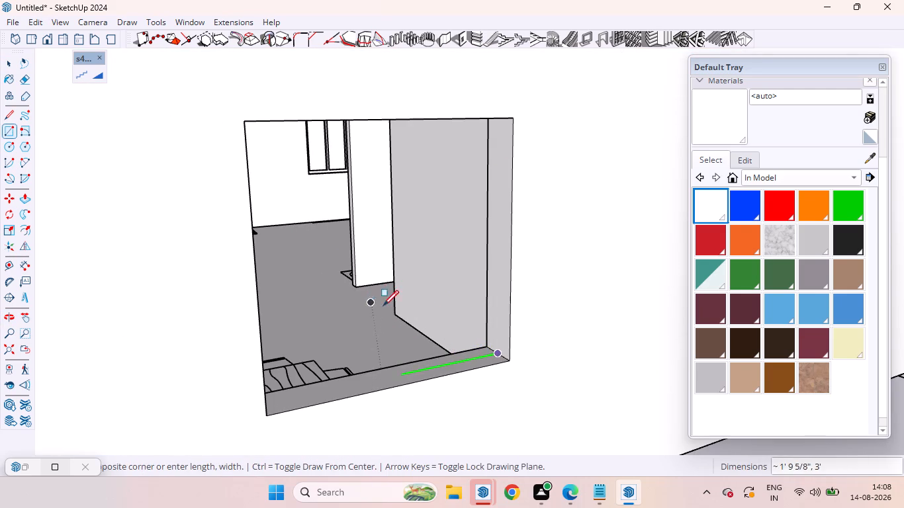
pyautogui.scroll(-2, 383, 306)
pyautogui.moveTo(400, 318); pyautogui.dragTo(259, 185, button='middle')
pyautogui.scroll(6, 242, 151)
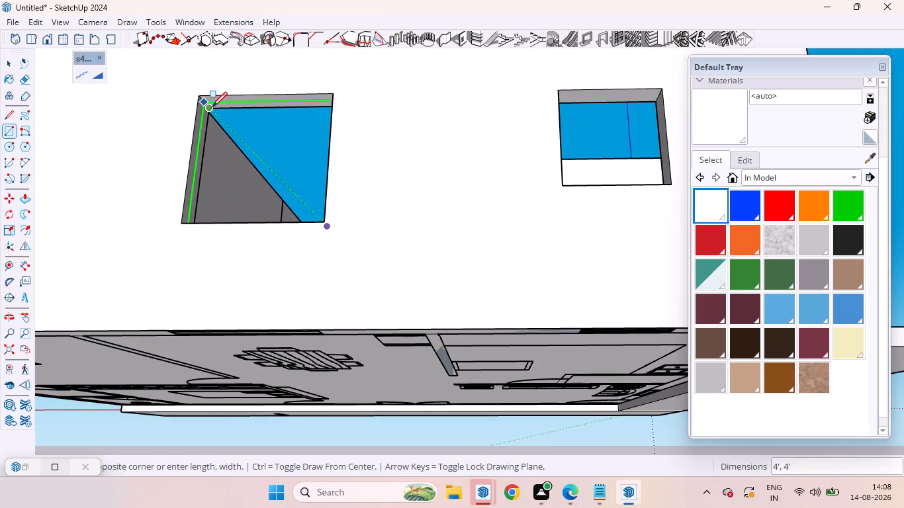
pyautogui.click(207, 105)
pyautogui.press('space')
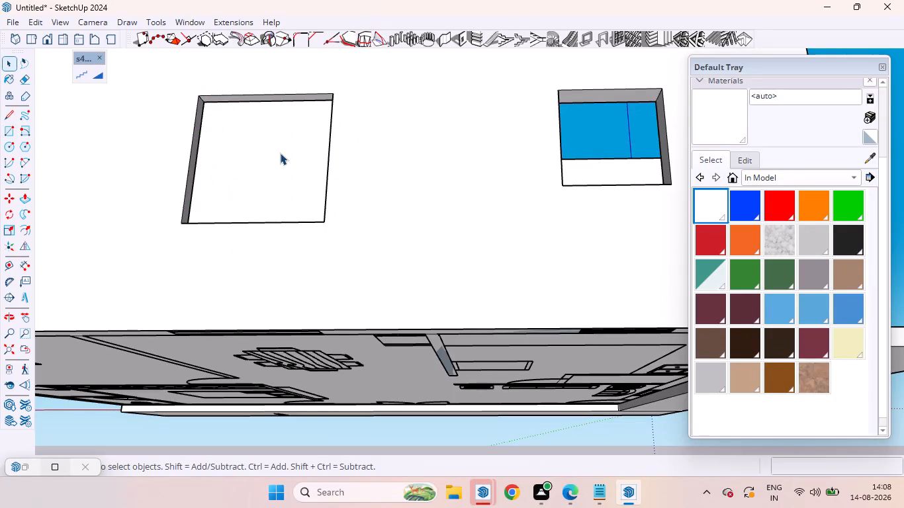
# Create a rectangular Panel Divider window frame with 1 row and 3 columns from the middle rear-wall opening's face, then deselect it.
pyautogui.click(284, 148)
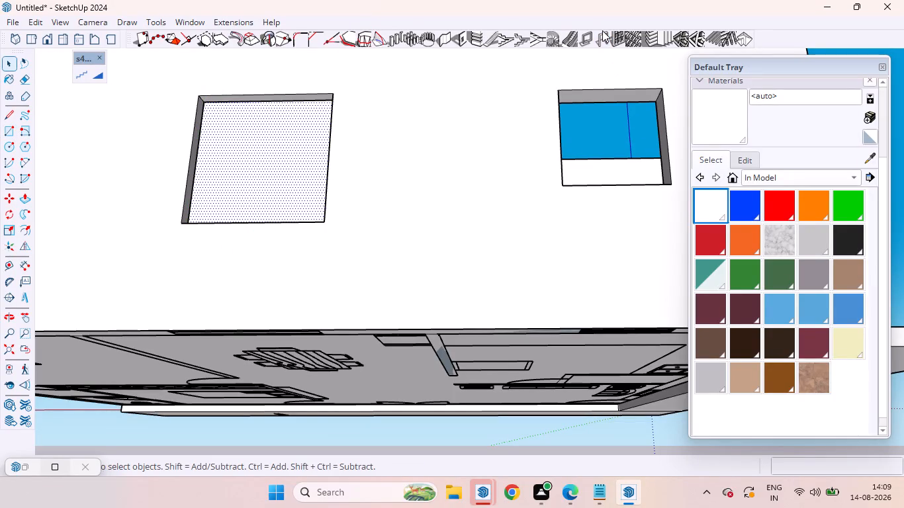
pyautogui.click(618, 42)
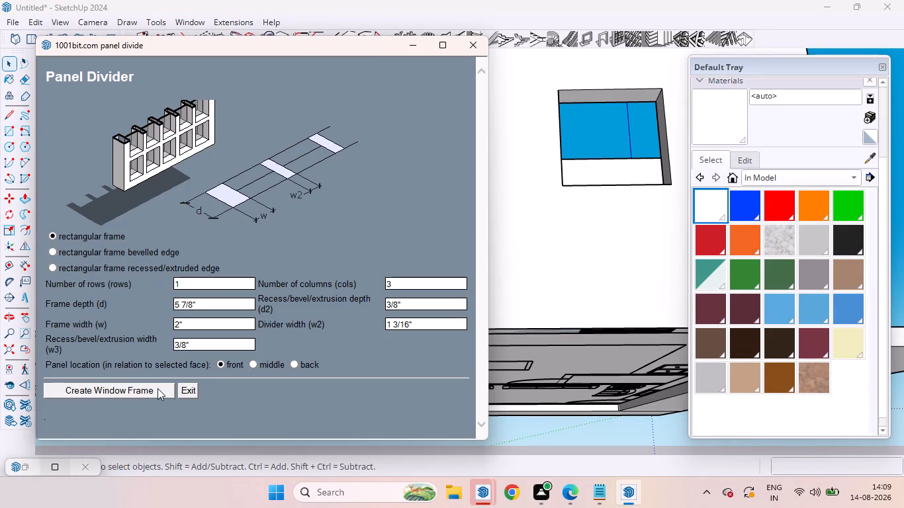
pyautogui.click(158, 388)
pyautogui.scroll(-8, 379, 270)
pyautogui.scroll(-7, 402, 387)
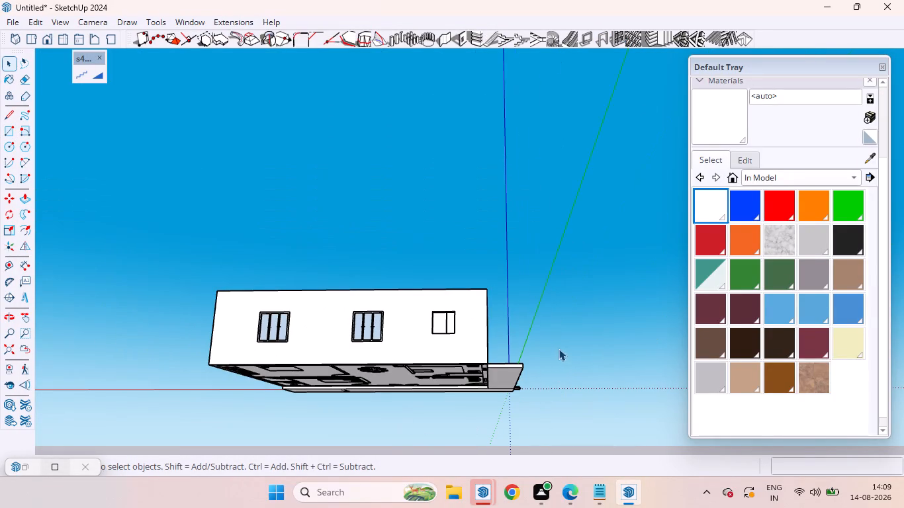
pyautogui.press('space')
pyautogui.click(563, 342)
# Draw a vertical rectangle 3' high at mid wall depth, filling the rear wall's remaining small opening beside the kitchen sink.
pyautogui.scroll(5, 416, 298)
pyautogui.moveTo(445, 308); pyautogui.dragTo(451, 424, button='middle')
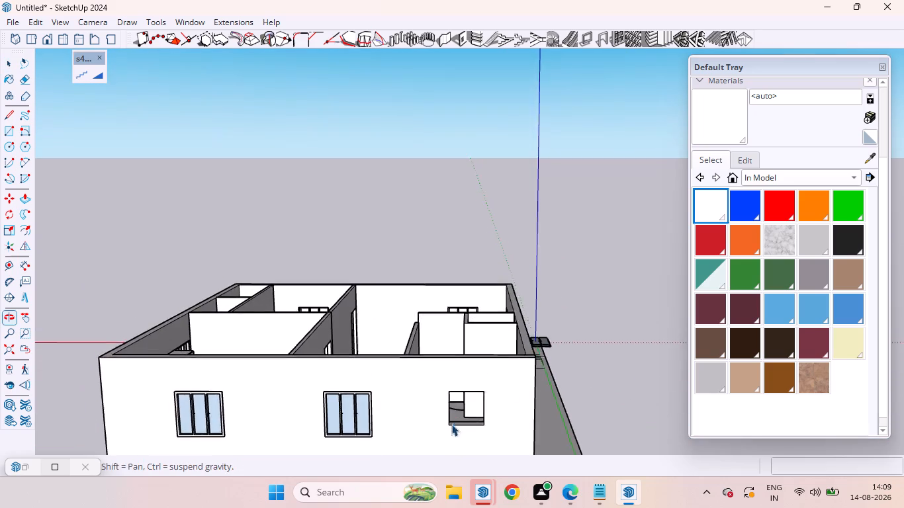
pyautogui.scroll(6, 461, 416)
pyautogui.scroll(-5, 476, 412)
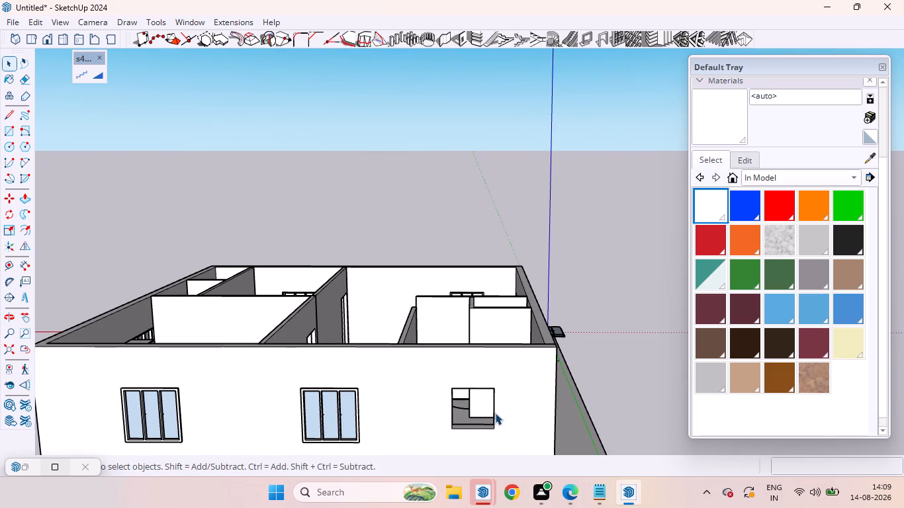
pyautogui.press('r')
pyautogui.scroll(6, 512, 409)
pyautogui.moveTo(459, 429); pyautogui.dragTo(562, 452, button='middle')
pyautogui.scroll(-4, 494, 432)
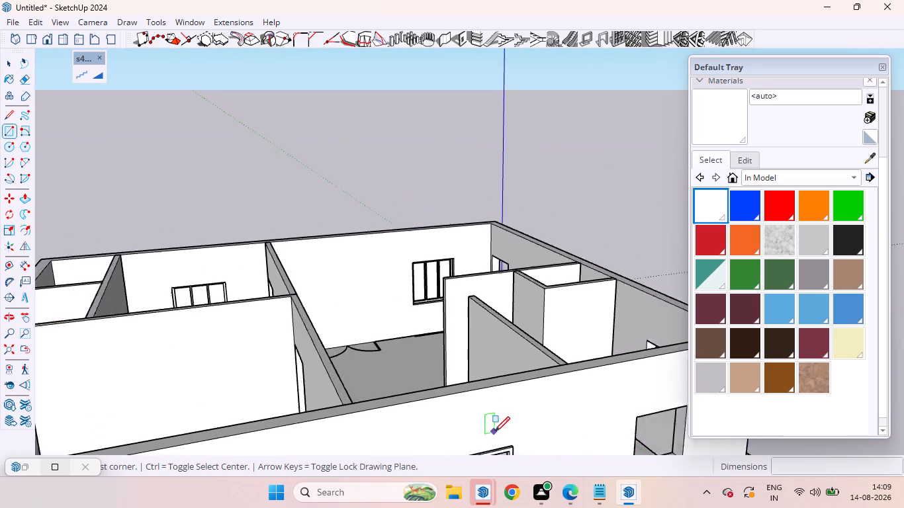
pyautogui.scroll(-2, 494, 432)
pyautogui.scroll(6, 625, 441)
pyautogui.scroll(-1, 624, 442)
pyautogui.scroll(3, 624, 442)
pyautogui.scroll(-9, 633, 427)
pyautogui.scroll(7, 640, 448)
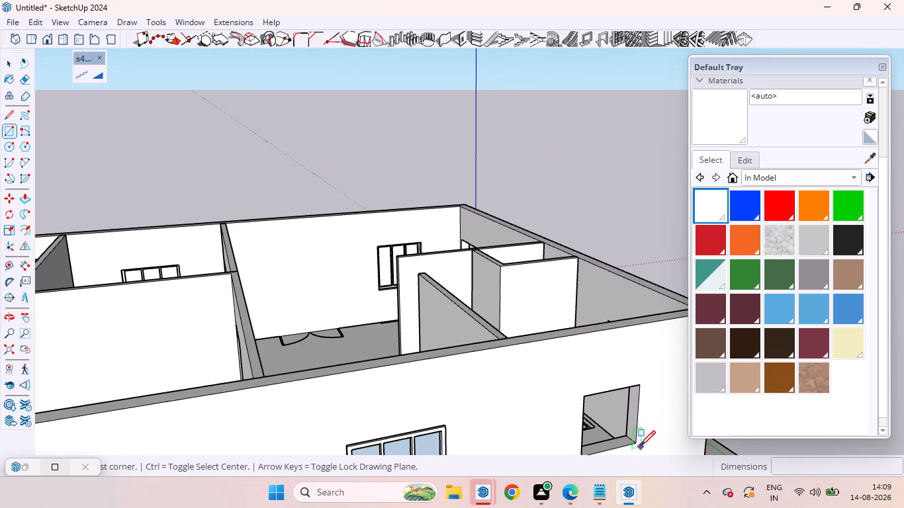
pyautogui.scroll(7, 631, 441)
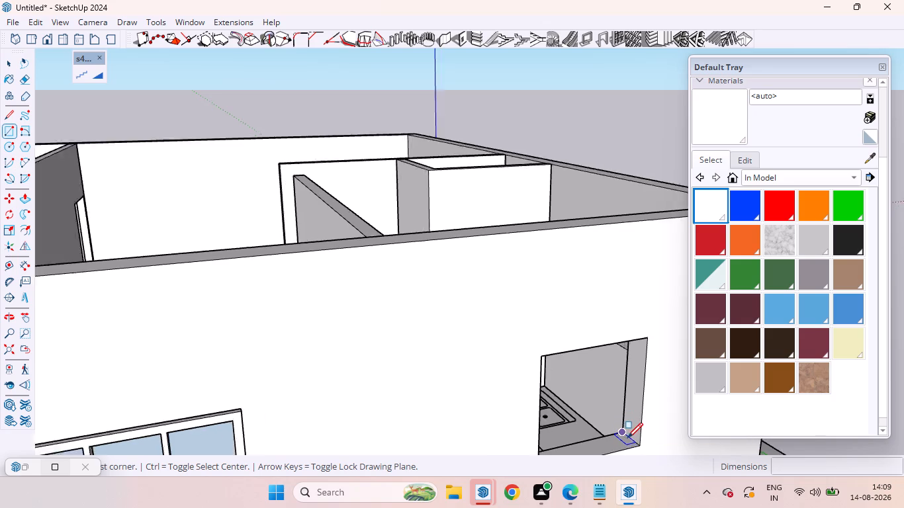
pyautogui.scroll(7, 627, 438)
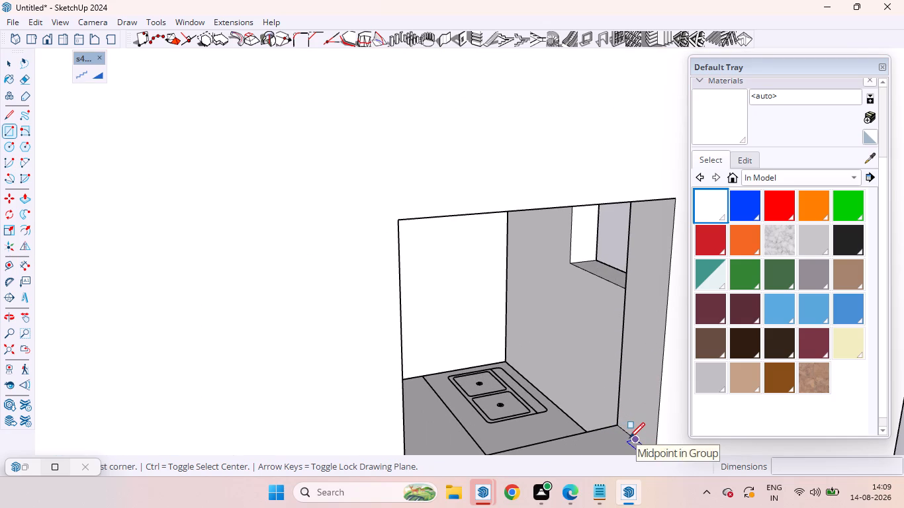
pyautogui.click(629, 438)
pyautogui.scroll(-8, 541, 408)
pyautogui.press('Left')
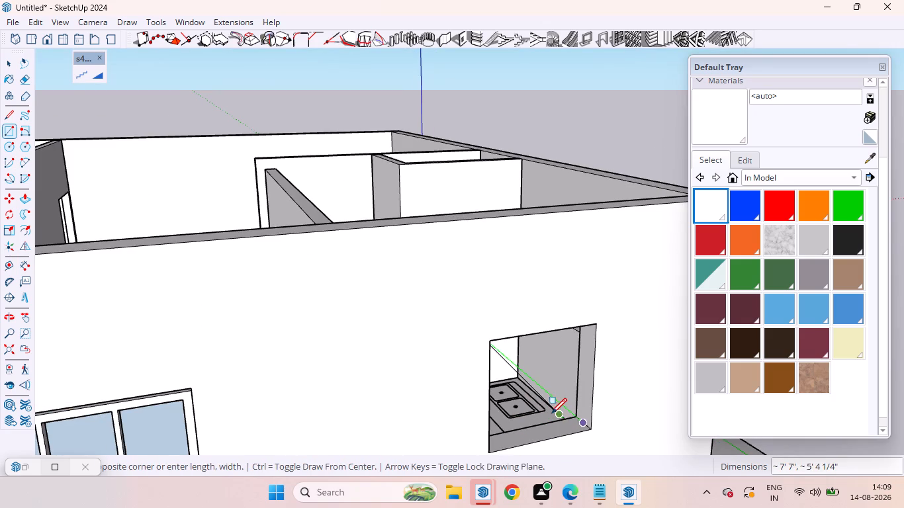
pyautogui.scroll(-7, 551, 411)
pyautogui.moveTo(572, 398); pyautogui.dragTo(482, 341, button='middle')
pyautogui.scroll(6, 383, 270)
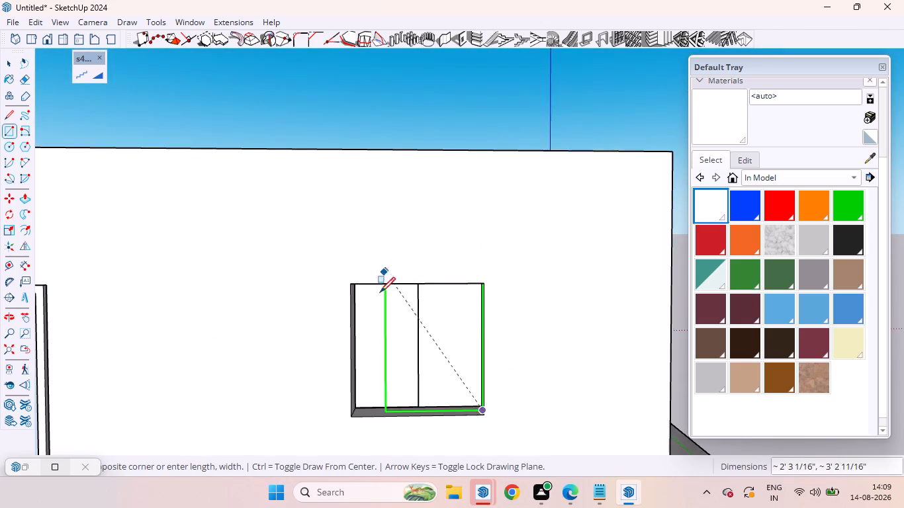
pyautogui.moveTo(372, 302); pyautogui.dragTo(311, 266, button='middle')
pyautogui.scroll(5, 54, 94)
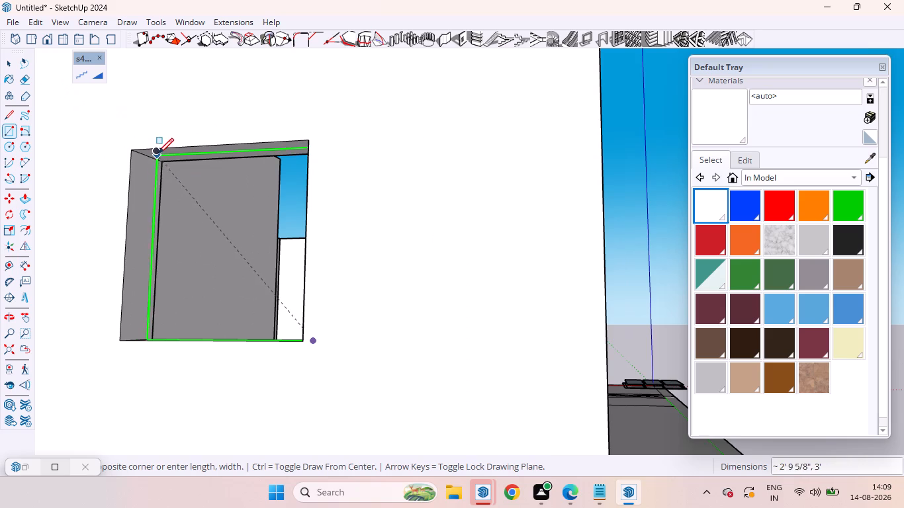
pyautogui.click(151, 158)
pyautogui.press('space')
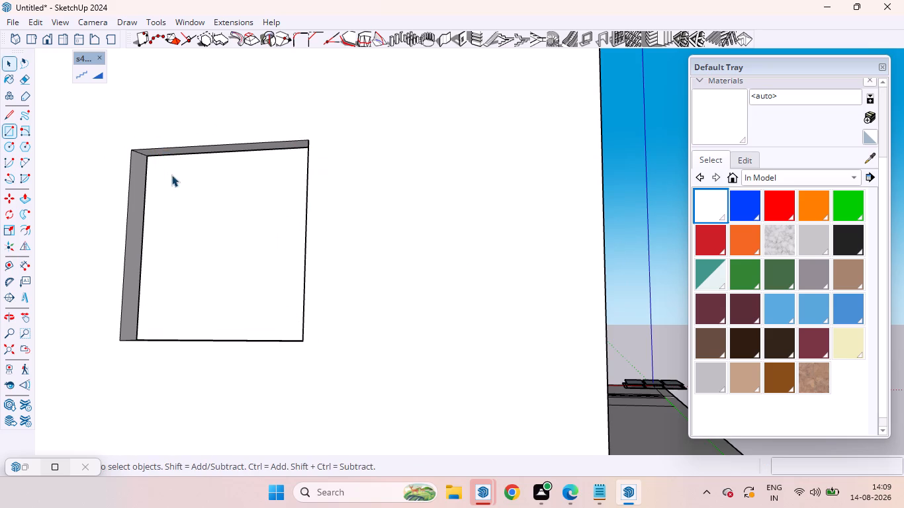
# Create a rectangular Panel Divider window frame with 1 row and 2 columns from the small rear-wall opening's face.
pyautogui.click(178, 185)
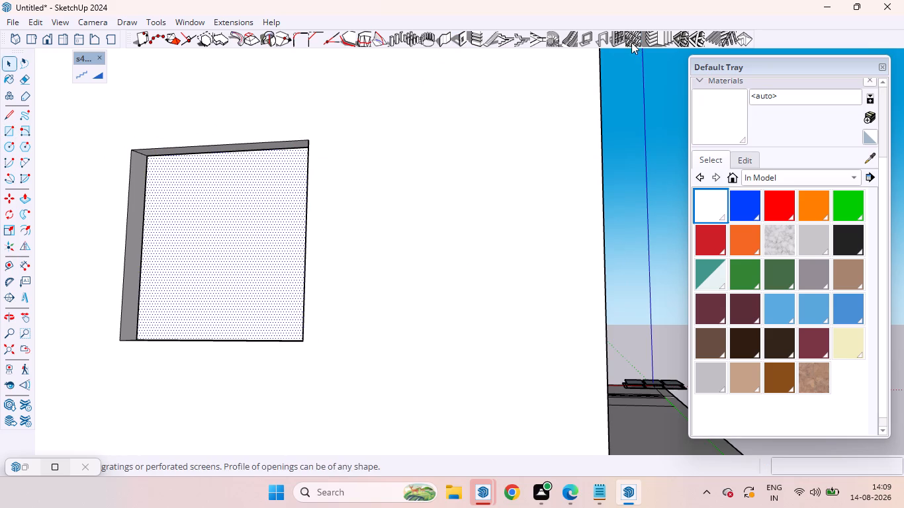
pyautogui.click(619, 39)
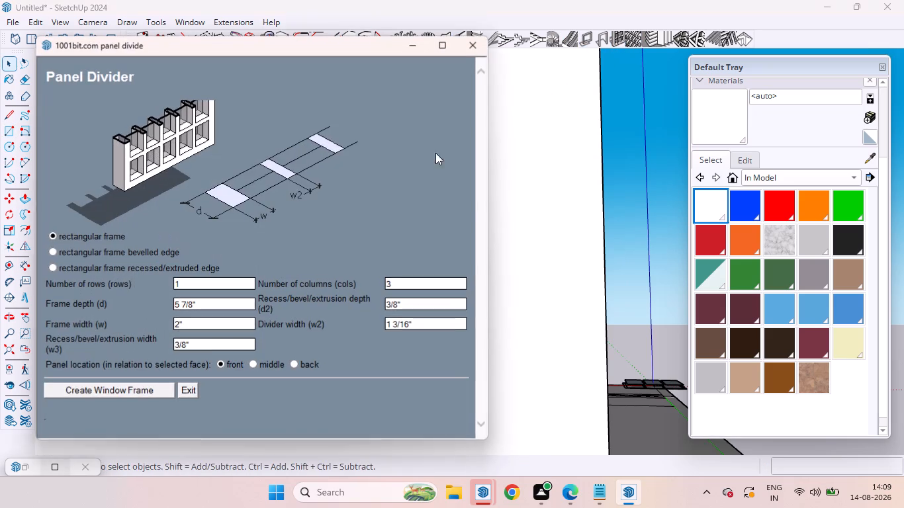
pyautogui.click(398, 286)
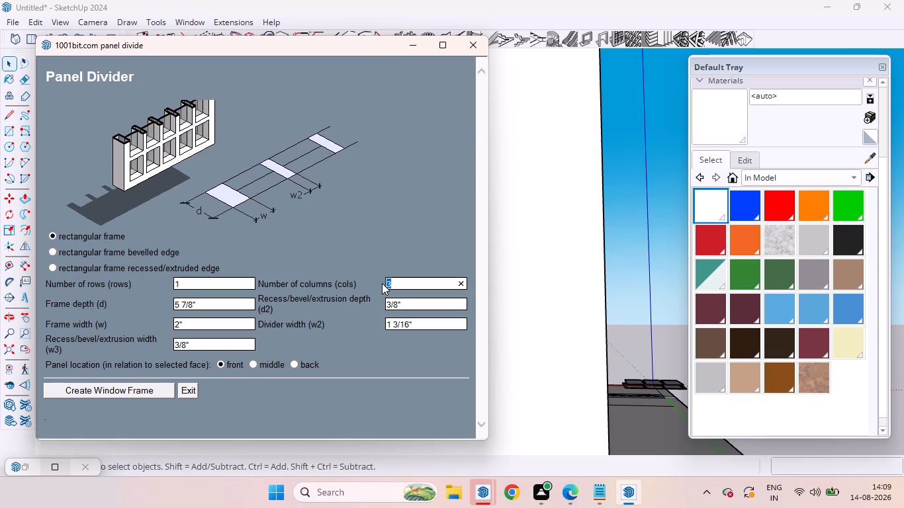
pyautogui.press('2')
pyautogui.click(136, 392)
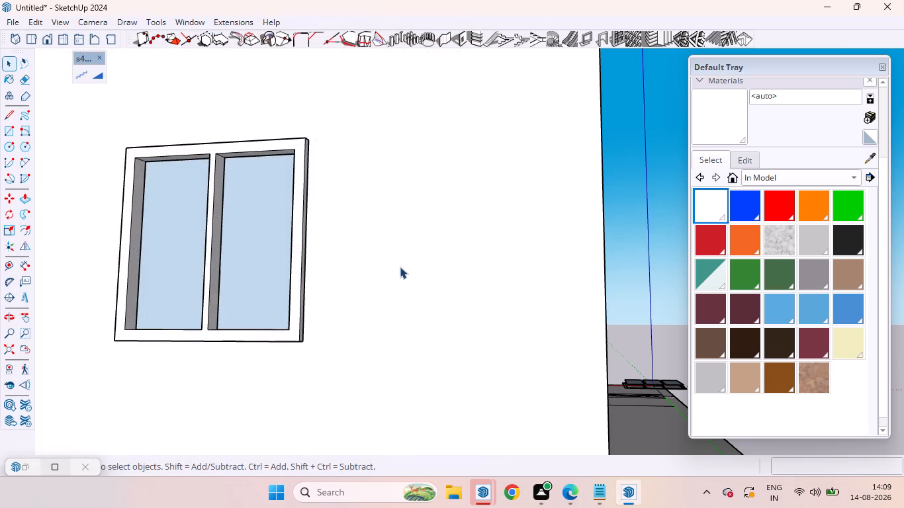
# Draw a vertical 3' by 3' rectangle at mid wall depth in the side wall's small opening nearest the rear wall.
pyautogui.scroll(-7, 386, 237)
pyautogui.scroll(-15, 346, 291)
pyautogui.moveTo(512, 267); pyautogui.dragTo(330, 323, button='middle')
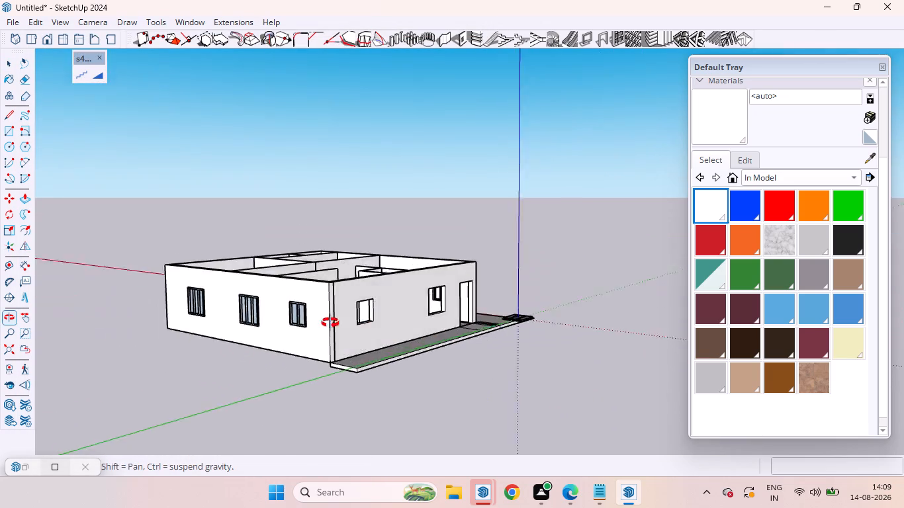
pyautogui.moveTo(330, 323); pyautogui.dragTo(228, 303, button='middle')
pyautogui.scroll(8, 353, 265)
pyautogui.scroll(-1, 388, 304)
pyautogui.scroll(3, 388, 304)
pyautogui.moveTo(388, 304); pyautogui.dragTo(287, 310, button='middle')
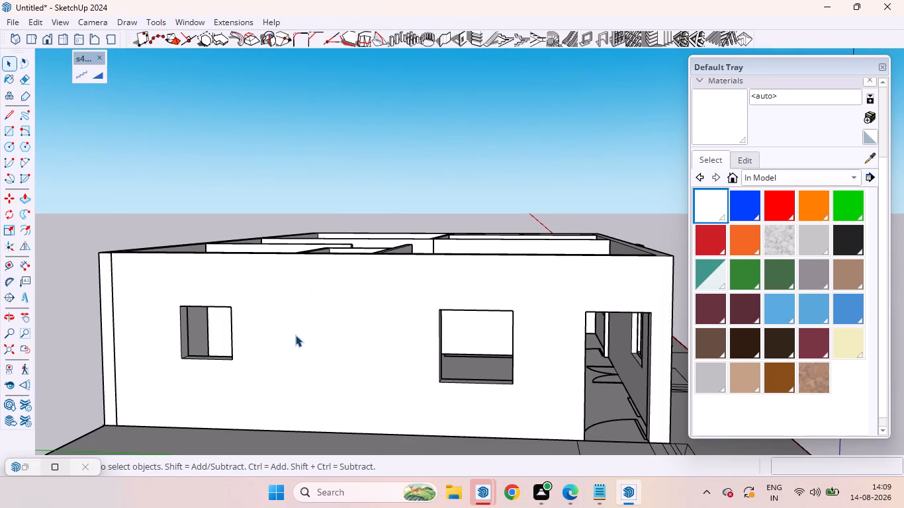
pyautogui.press('r')
pyautogui.scroll(6, 209, 351)
pyautogui.moveTo(236, 352); pyautogui.dragTo(412, 372, button='middle')
pyautogui.scroll(-1, 414, 372)
pyautogui.scroll(5, 518, 444)
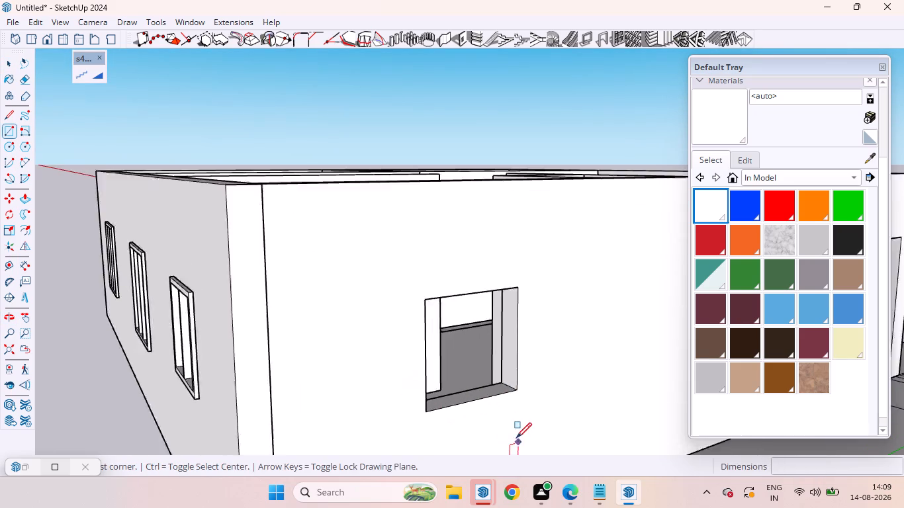
pyautogui.scroll(1, 516, 438)
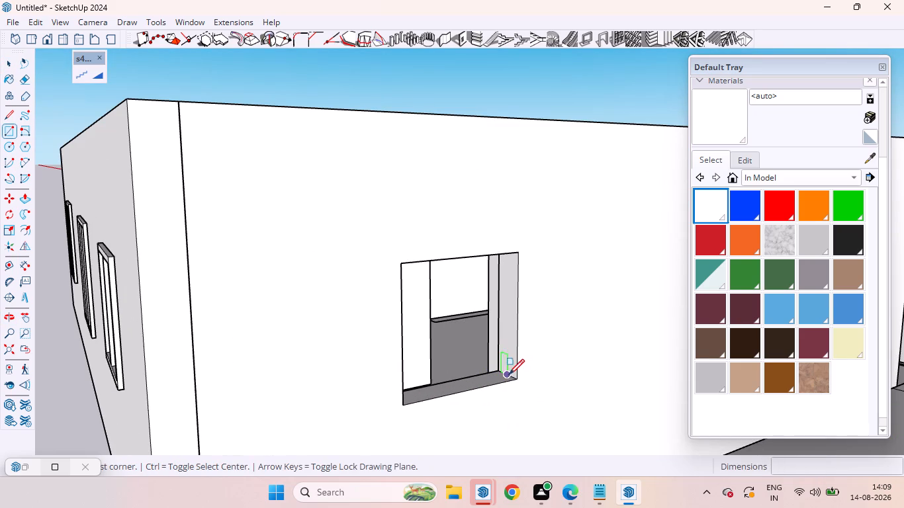
pyautogui.click(509, 374)
pyautogui.scroll(-7, 504, 327)
pyautogui.moveTo(491, 330); pyautogui.dragTo(367, 290, button='middle')
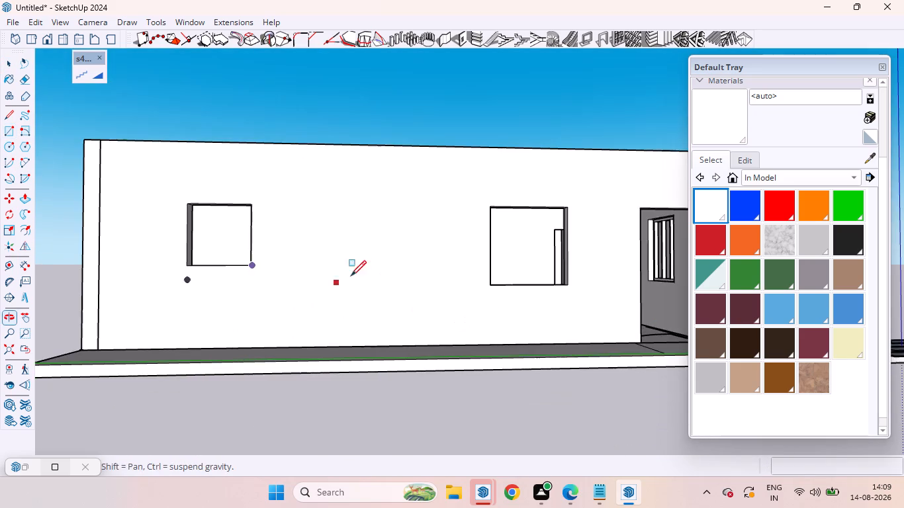
pyautogui.scroll(5, 204, 230)
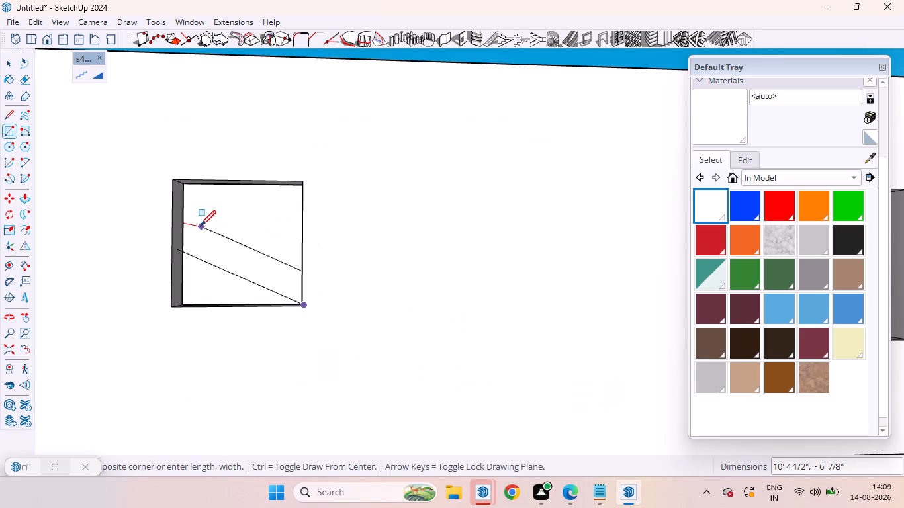
pyautogui.press('Left')
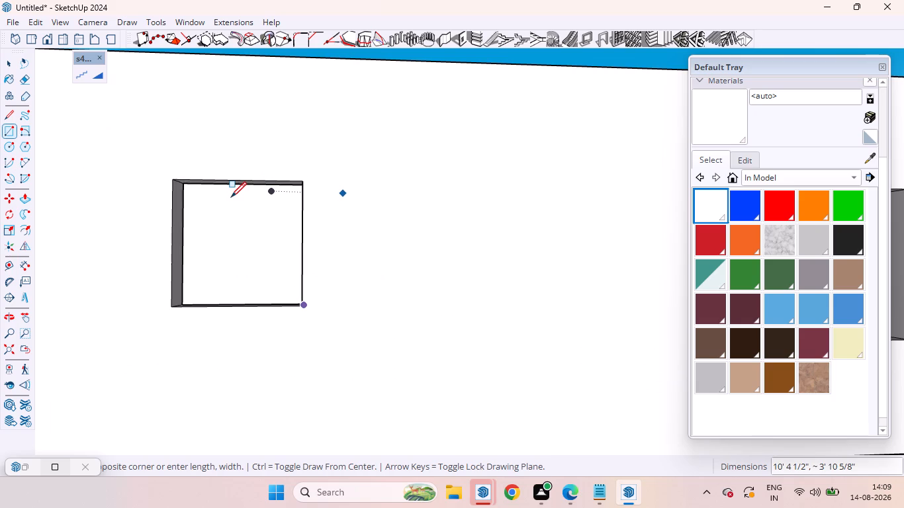
pyautogui.press('Right')
pyautogui.press('Up')
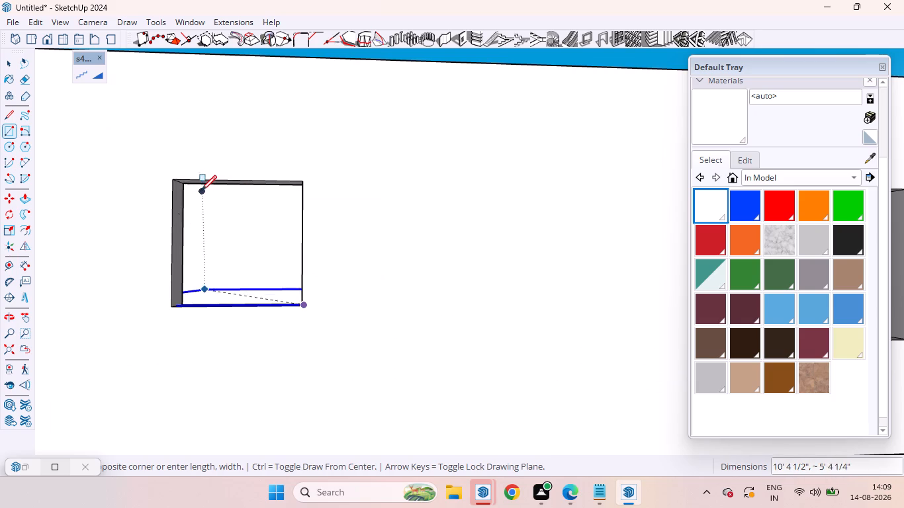
pyautogui.moveTo(194, 201); pyautogui.dragTo(159, 280, button='middle')
pyautogui.scroll(-2, 176, 222)
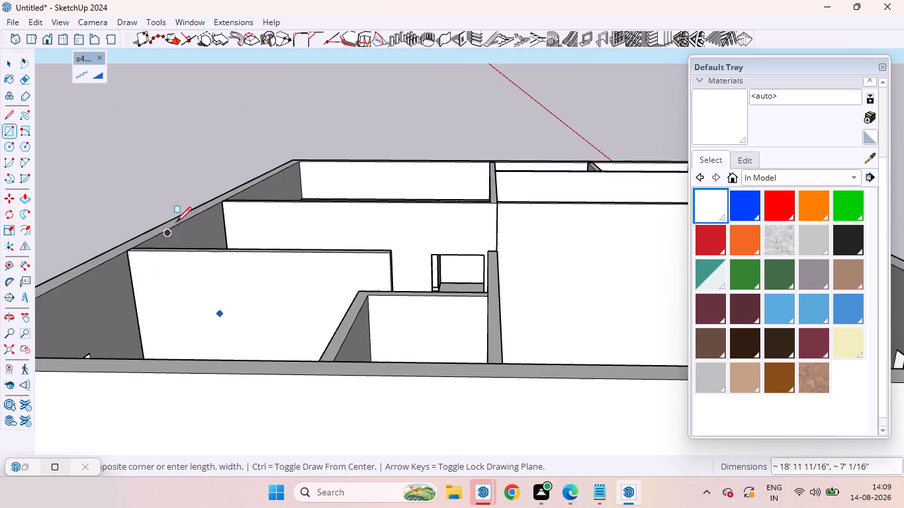
pyautogui.scroll(-4, 176, 222)
pyautogui.press('Right')
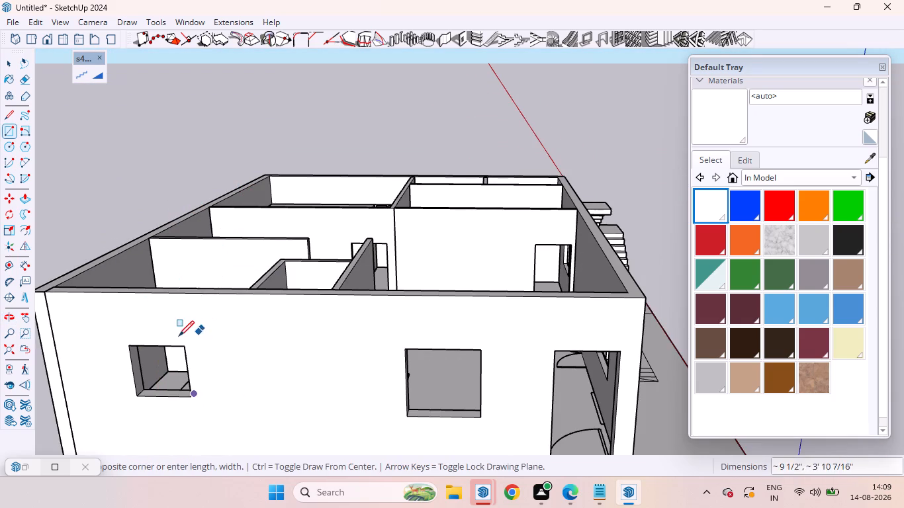
pyautogui.moveTo(120, 363); pyautogui.dragTo(172, 290, button='middle')
pyautogui.scroll(5, 188, 256)
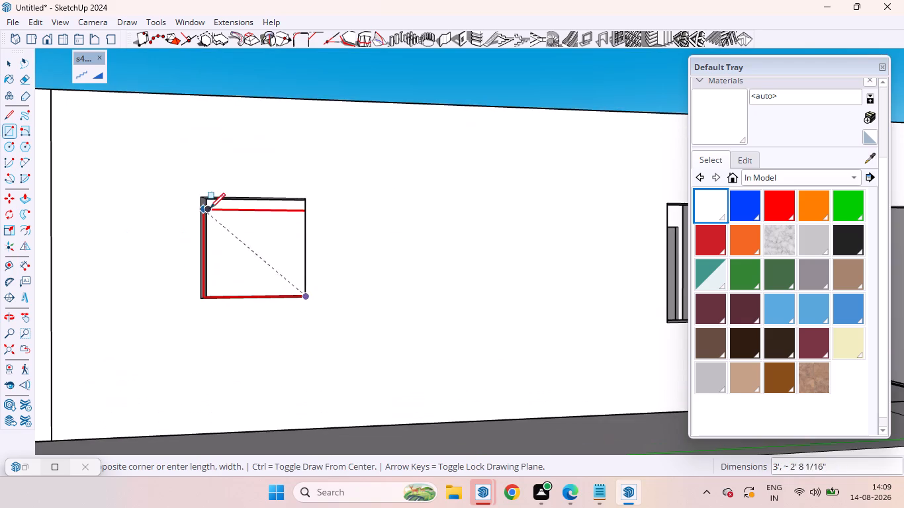
pyautogui.moveTo(210, 208); pyautogui.dragTo(73, 198, button='middle')
pyautogui.scroll(-6, 269, 237)
pyautogui.scroll(3, 63, 179)
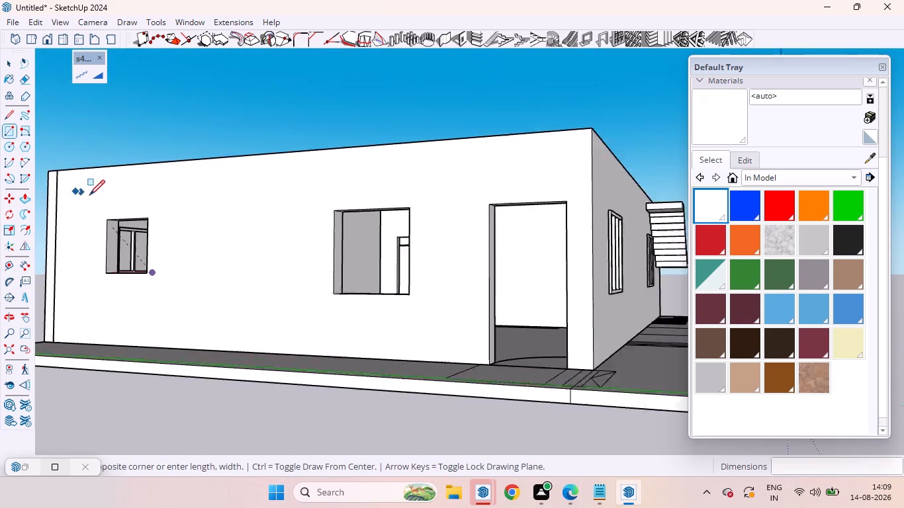
pyautogui.scroll(11, 89, 195)
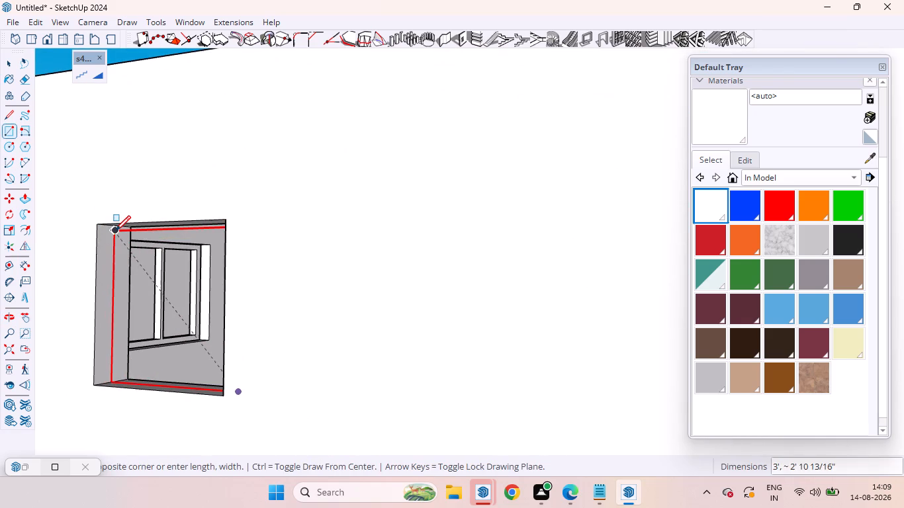
pyautogui.scroll(11, 112, 229)
pyautogui.click(117, 218)
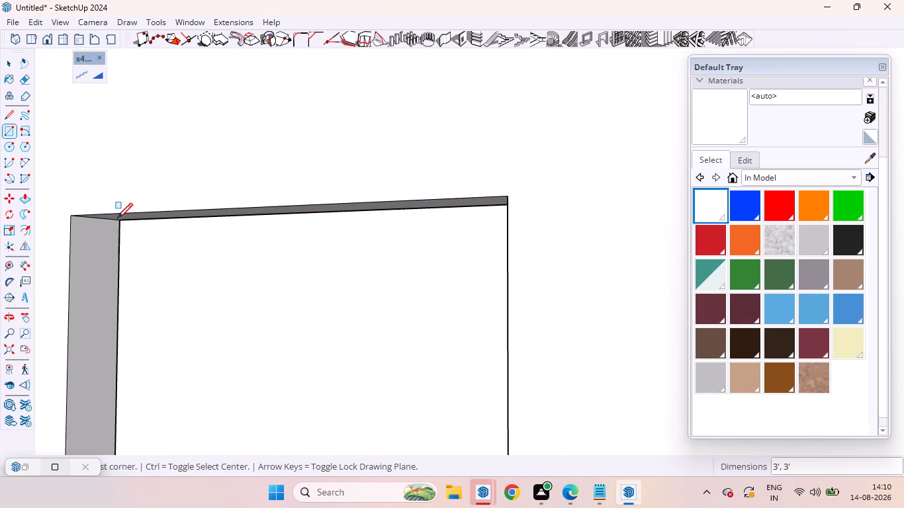
pyautogui.press('space')
# Create a rectangular Panel Divider window frame with 1 row and 2 columns from the small side-wall opening's face.
pyautogui.click(395, 357)
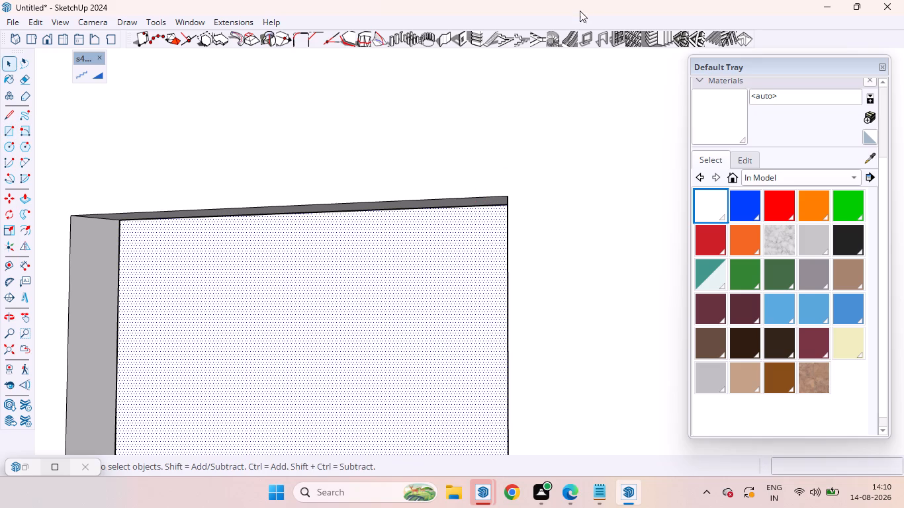
pyautogui.click(614, 38)
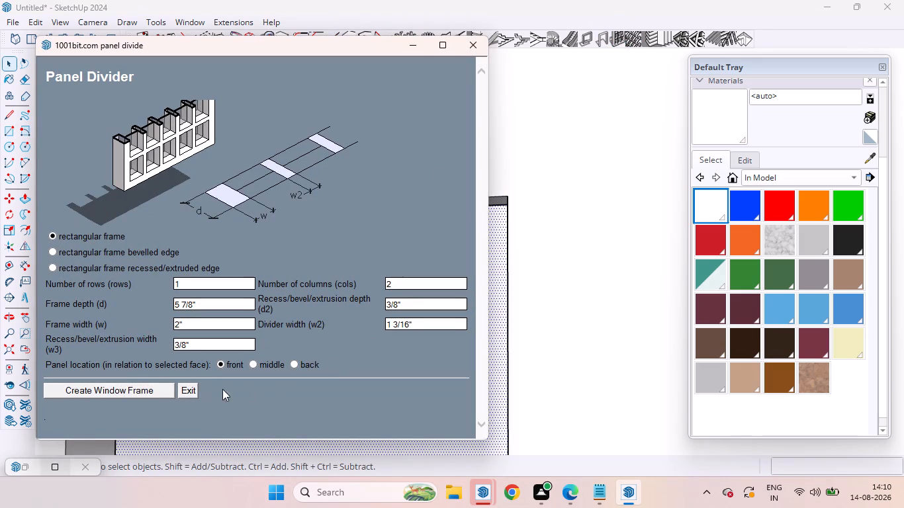
pyautogui.click(134, 394)
# Examine the side wall's openings and the two-column windows from outside and from above the kitchen corner.
pyautogui.scroll(-6, 628, 128)
pyautogui.scroll(1, 559, 131)
pyautogui.scroll(-2, 557, 135)
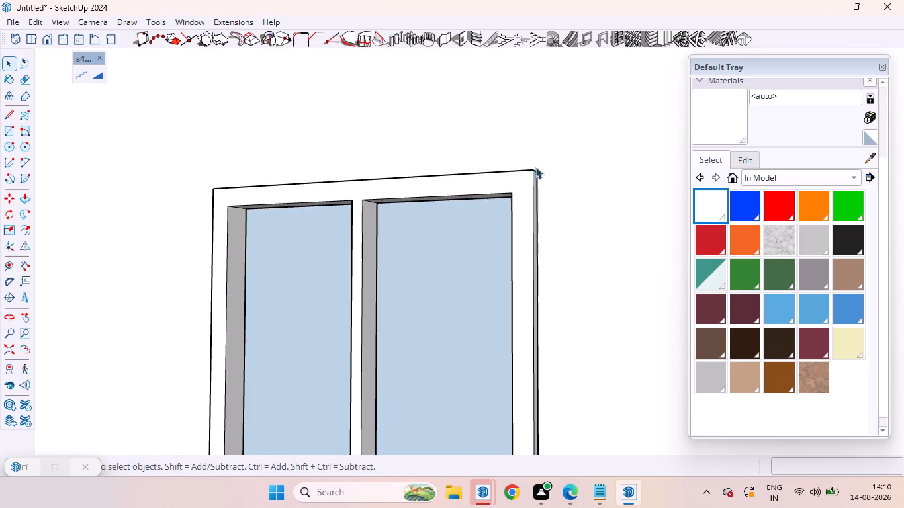
pyautogui.scroll(-9, 398, 151)
pyautogui.scroll(-3, 351, 195)
pyautogui.scroll(1, 351, 195)
pyautogui.scroll(-4, 353, 195)
pyautogui.moveTo(401, 196); pyautogui.dragTo(238, 265, button='middle')
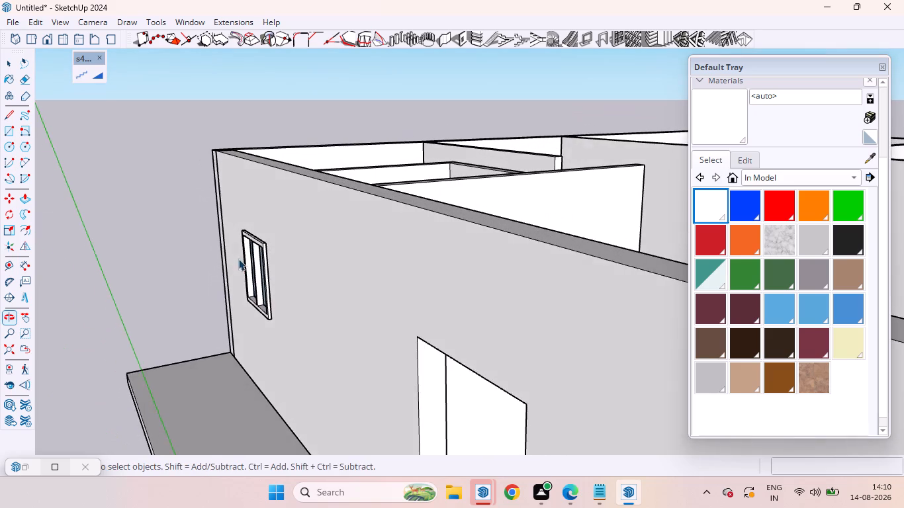
pyautogui.scroll(-6, 328, 225)
pyautogui.scroll(3, 415, 321)
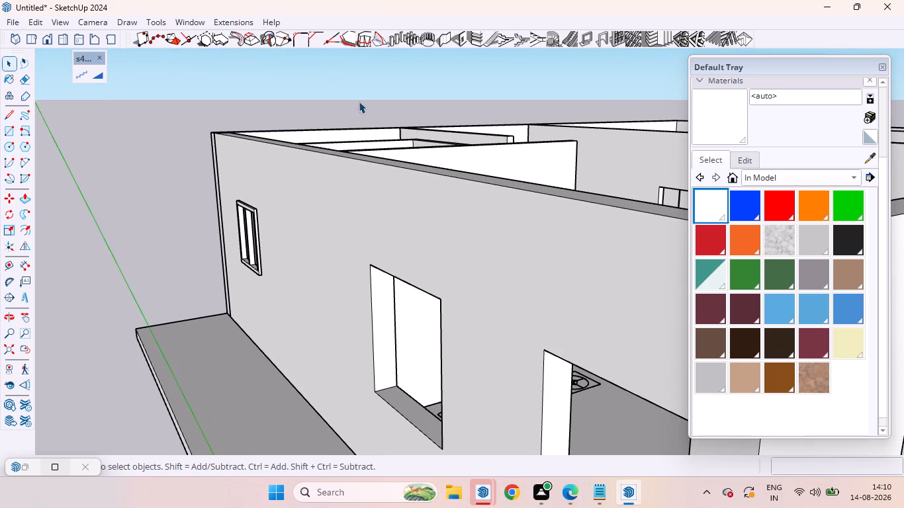
pyautogui.moveTo(359, 110); pyautogui.dragTo(177, 155, button='middle')
pyautogui.scroll(5, 512, 85)
pyautogui.moveTo(474, 103); pyautogui.dragTo(392, 224, button='middle')
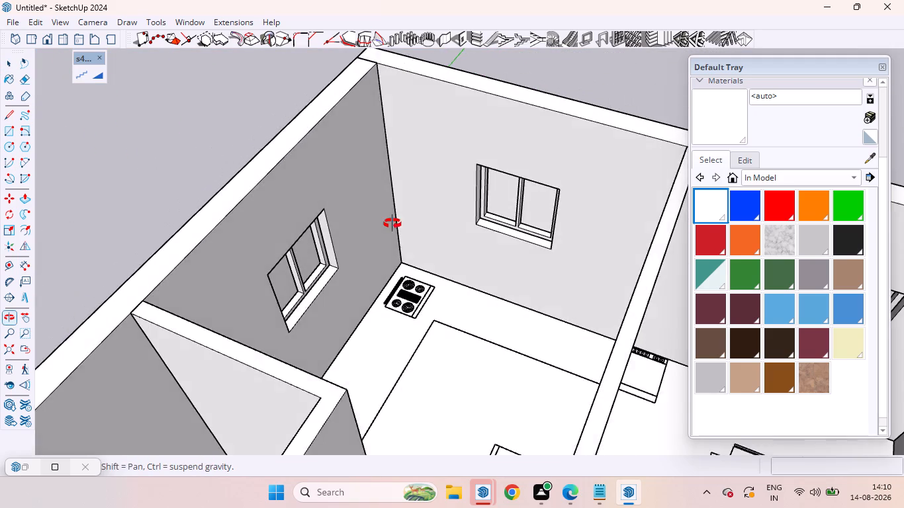
# Delete the leftover three-panel window lying flat at the origin corner of the plinth.
pyautogui.moveTo(392, 224); pyautogui.dragTo(388, 222, button='middle')
pyautogui.scroll(1, 388, 222)
pyautogui.scroll(-12, 373, 222)
pyautogui.moveTo(252, 179); pyautogui.dragTo(471, 169, button='middle')
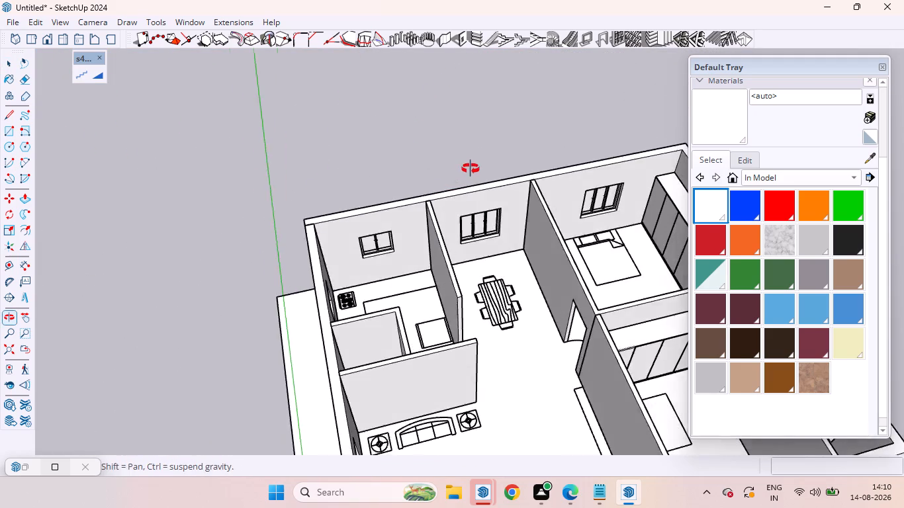
pyautogui.moveTo(471, 169); pyautogui.dragTo(479, 167, button='middle')
pyautogui.scroll(-14, 479, 167)
pyautogui.moveTo(442, 299); pyautogui.dragTo(395, 0, button='middle')
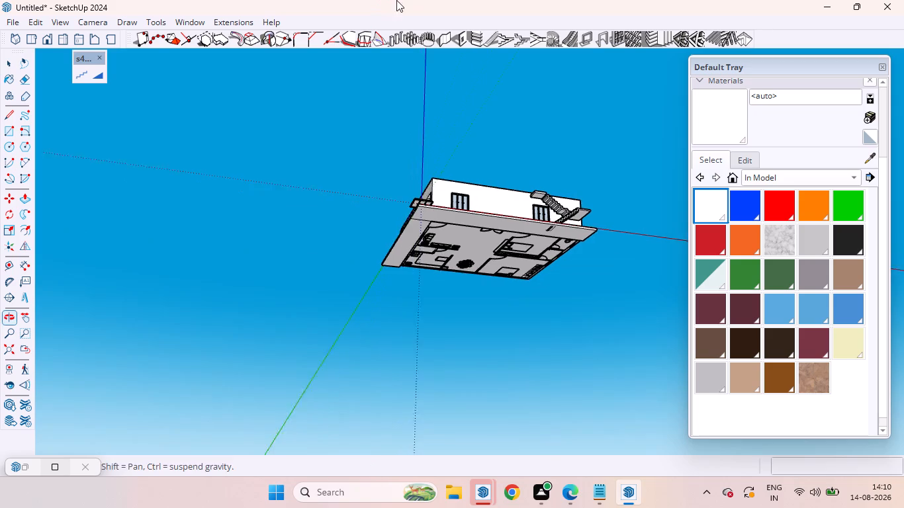
pyautogui.scroll(6, 653, 317)
pyautogui.moveTo(510, 114); pyautogui.dragTo(404, 376, button='middle')
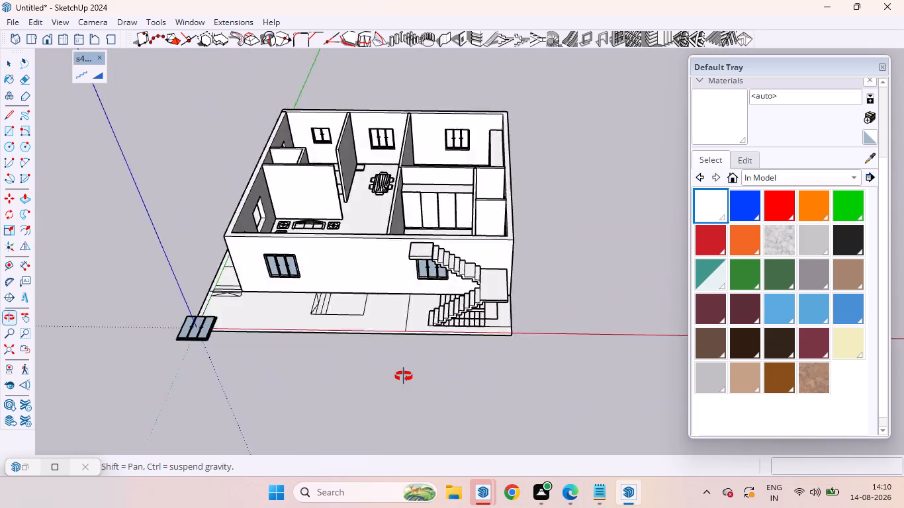
pyautogui.moveTo(404, 376); pyautogui.dragTo(295, 302, button='middle')
pyautogui.scroll(1, 302, 276)
pyautogui.scroll(5, 323, 218)
pyautogui.scroll(4, 89, 206)
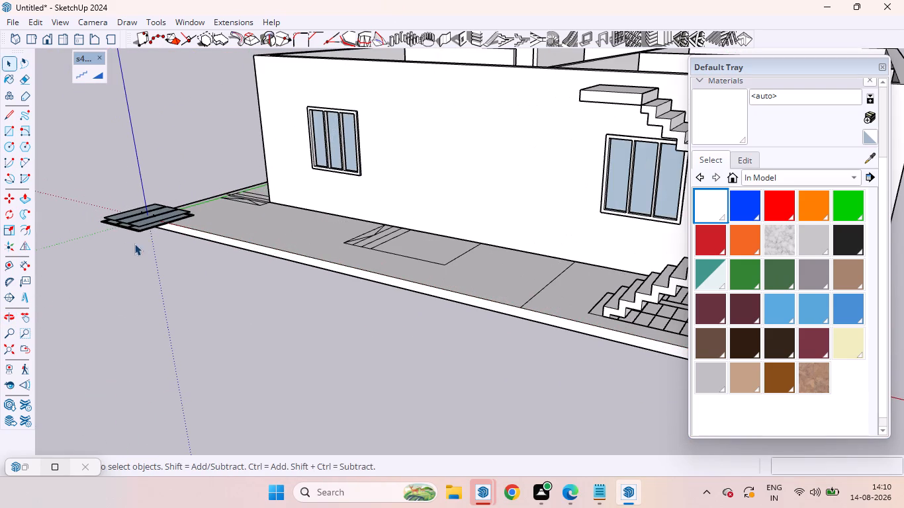
pyautogui.click(148, 214)
pyautogui.press('Delete')
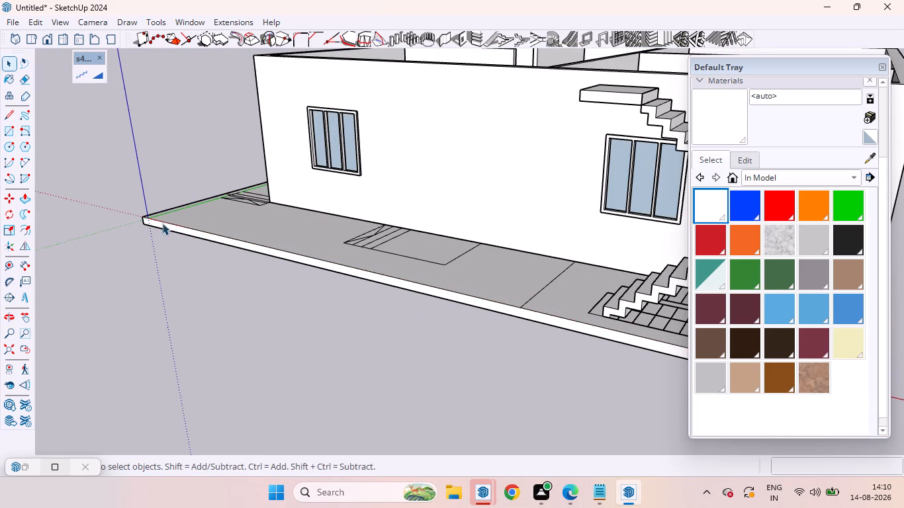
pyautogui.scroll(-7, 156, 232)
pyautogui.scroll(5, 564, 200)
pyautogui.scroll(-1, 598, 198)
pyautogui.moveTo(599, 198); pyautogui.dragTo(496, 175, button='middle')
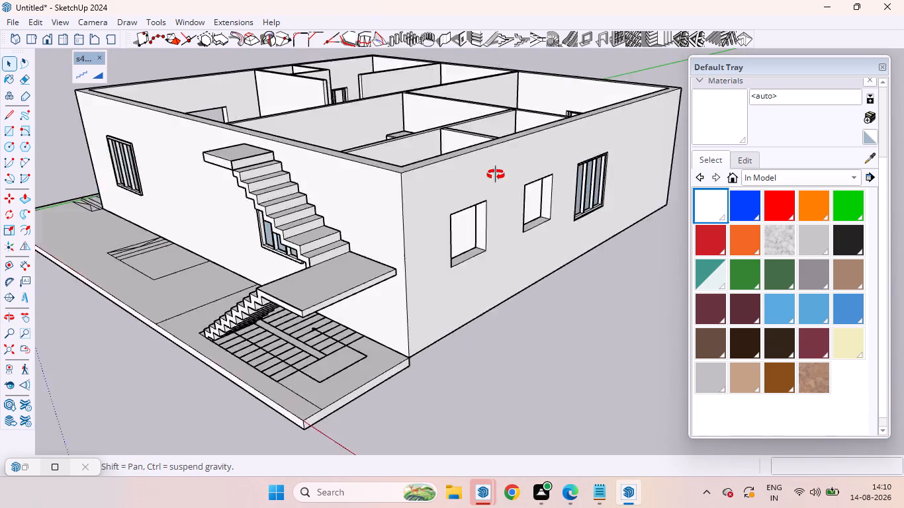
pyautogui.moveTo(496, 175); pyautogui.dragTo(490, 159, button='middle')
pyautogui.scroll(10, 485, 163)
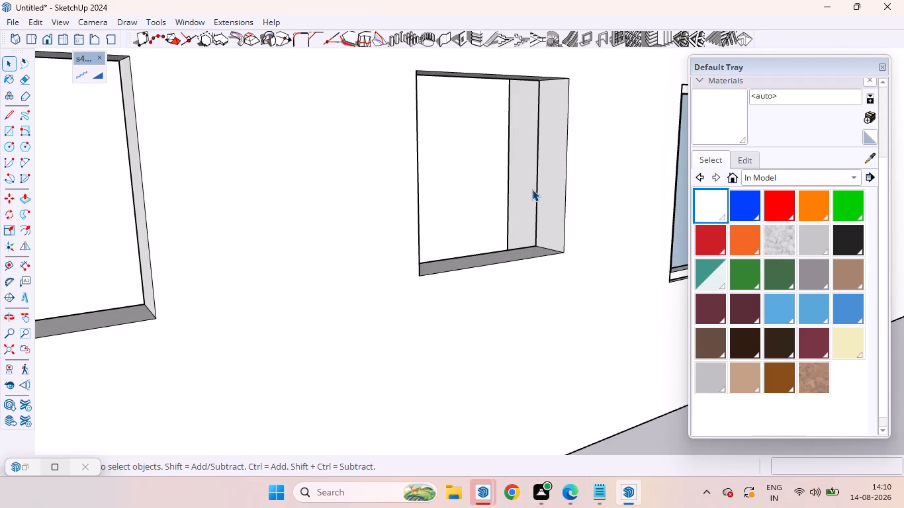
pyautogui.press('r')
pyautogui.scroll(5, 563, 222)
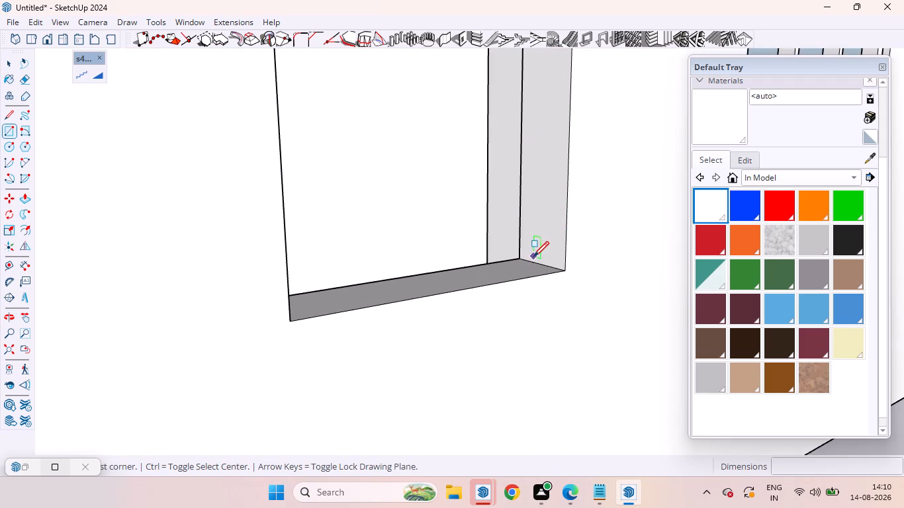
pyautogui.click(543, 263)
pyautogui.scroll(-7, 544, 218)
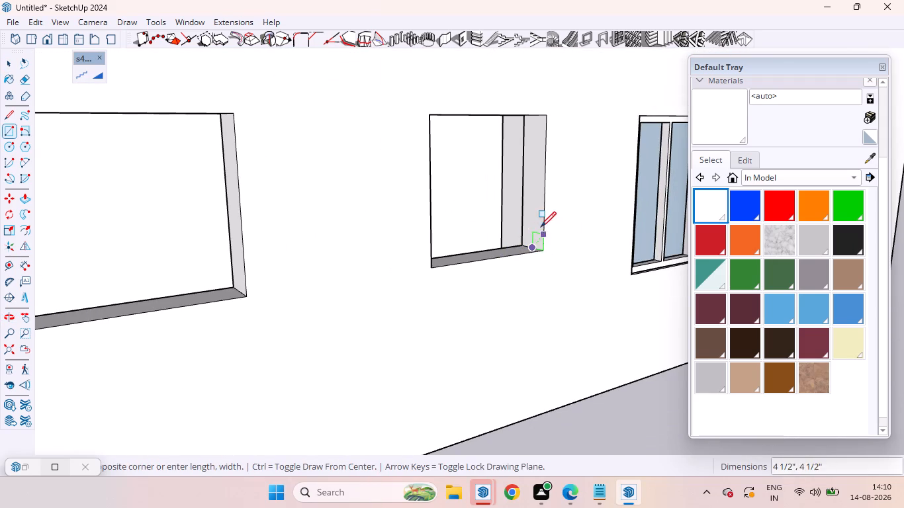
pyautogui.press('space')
# Draw a vertical 3' by 3' rectangle at mid wall depth in the middle opening of the side wall beyond the staircase.
pyautogui.moveTo(529, 231); pyautogui.dragTo(526, 341, button='middle')
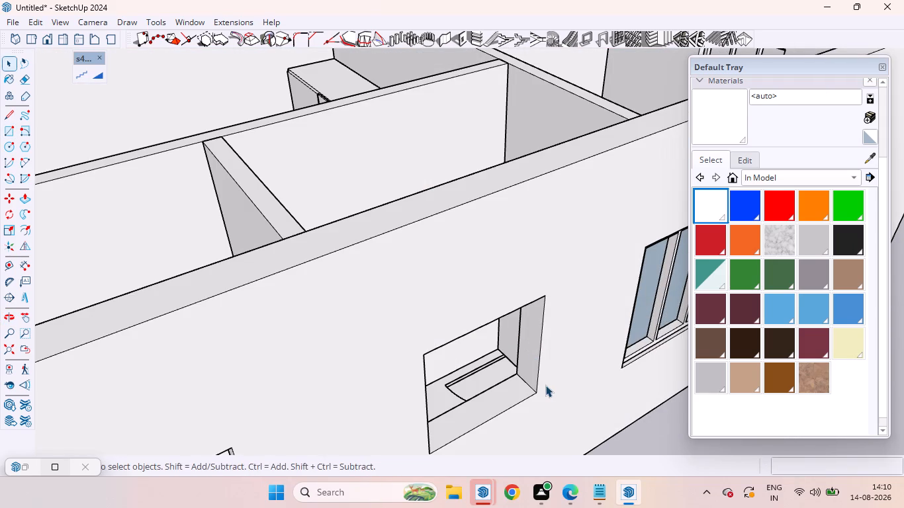
pyautogui.press('r')
pyautogui.click(526, 382)
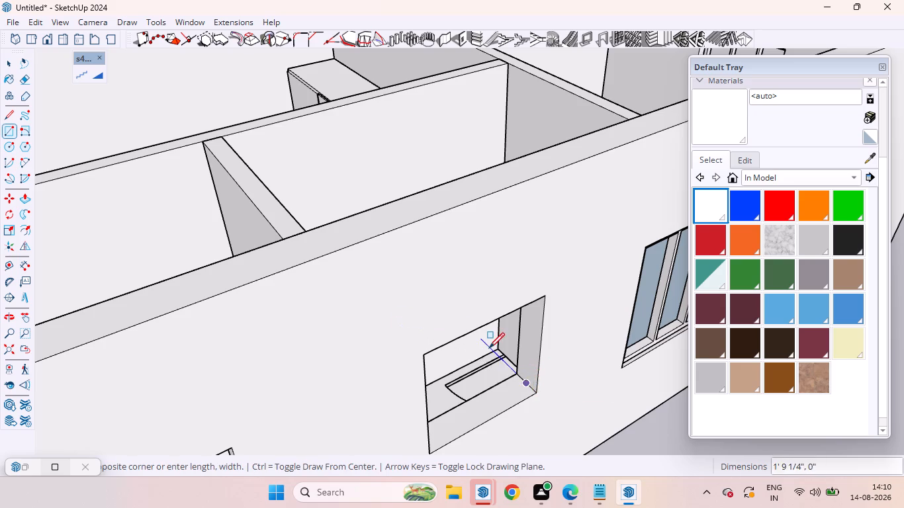
pyautogui.scroll(-7, 489, 349)
pyautogui.moveTo(504, 362); pyautogui.dragTo(347, 203, button='middle')
pyautogui.scroll(6, 312, 166)
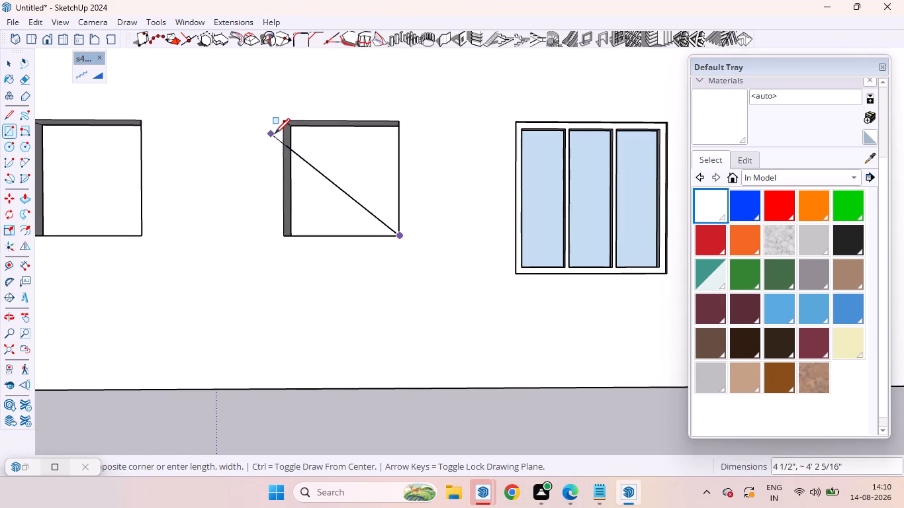
pyautogui.press('Right')
pyautogui.scroll(5, 296, 123)
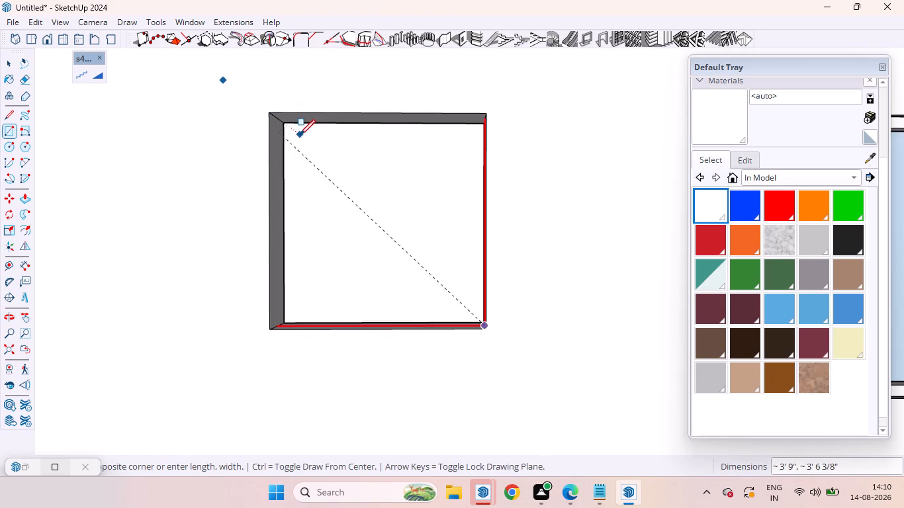
pyautogui.moveTo(300, 135); pyautogui.dragTo(246, 118, button='middle')
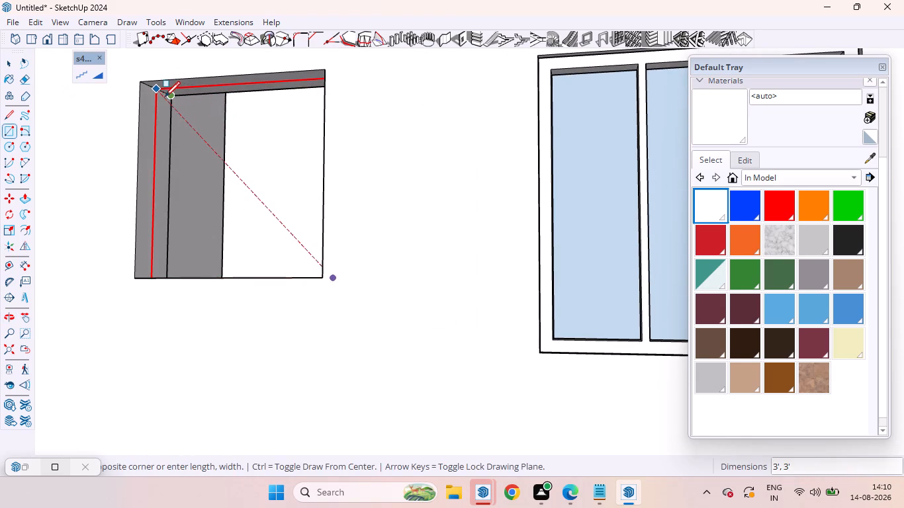
pyautogui.click(165, 97)
pyautogui.press('space')
pyautogui.click(262, 185)
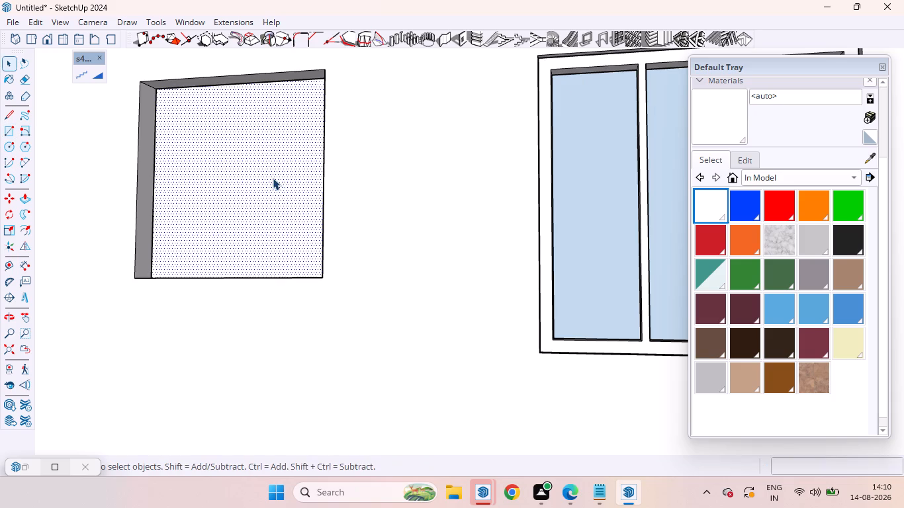
# Draw a vertical 3' by 3' rectangle at mid wall depth in the same side wall's opening nearest the staircase corner.
pyautogui.scroll(-6, 586, 192)
pyautogui.scroll(-7, 480, 259)
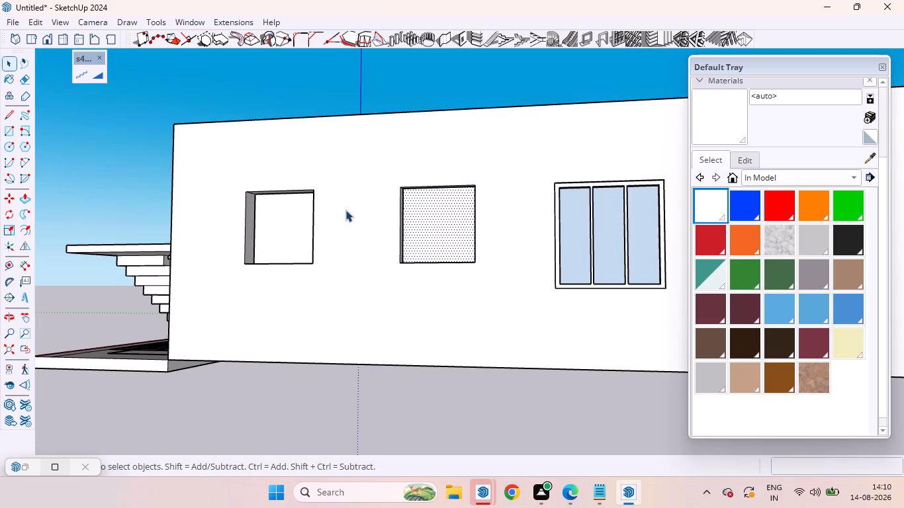
pyautogui.moveTo(345, 208); pyautogui.dragTo(640, 327, button='middle')
pyautogui.scroll(6, 574, 364)
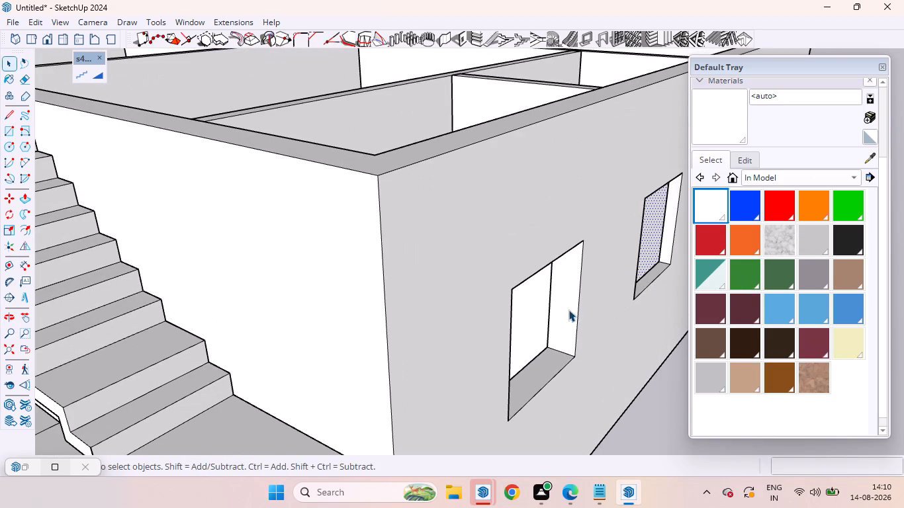
pyautogui.press('r')
pyautogui.scroll(6, 566, 320)
pyautogui.click(555, 366)
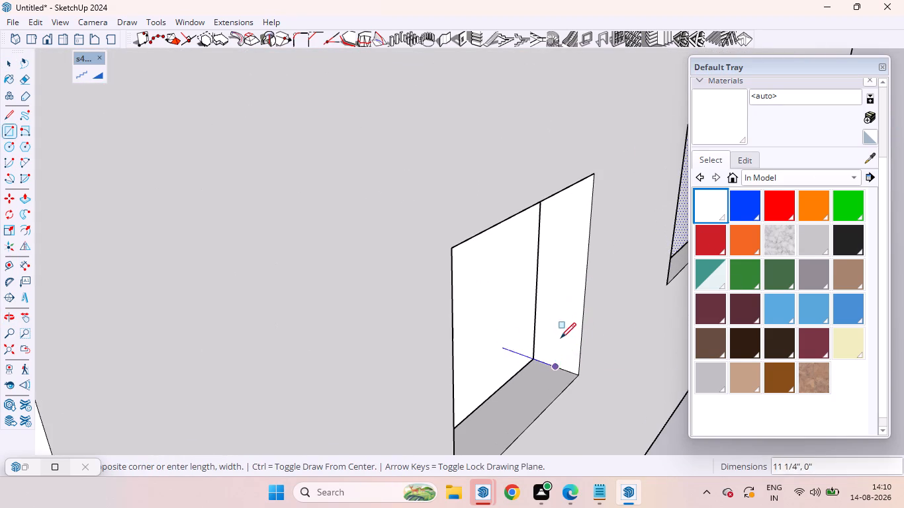
pyautogui.scroll(-11, 561, 339)
pyautogui.scroll(1, 549, 351)
pyautogui.scroll(-1, 549, 351)
pyautogui.moveTo(549, 351); pyautogui.dragTo(355, 233, button='middle')
pyautogui.scroll(6, 300, 188)
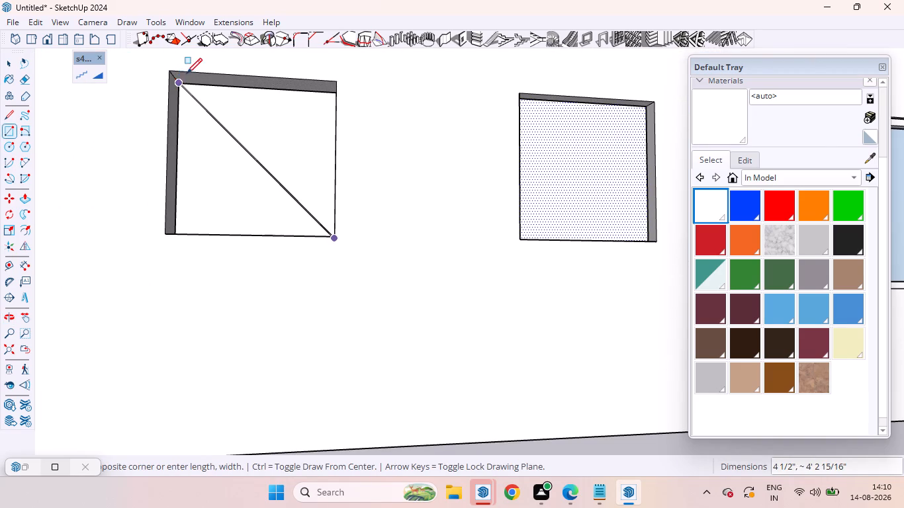
pyautogui.press('Right')
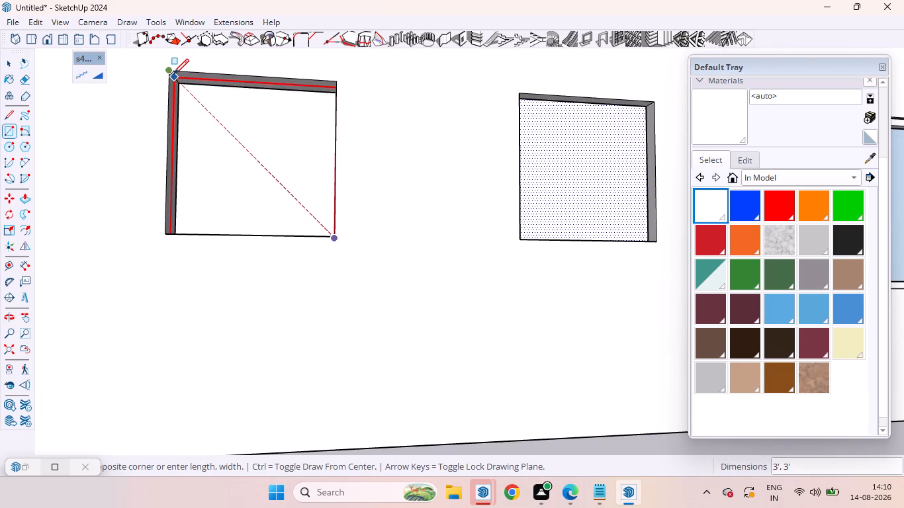
pyautogui.click(173, 74)
pyautogui.press('space')
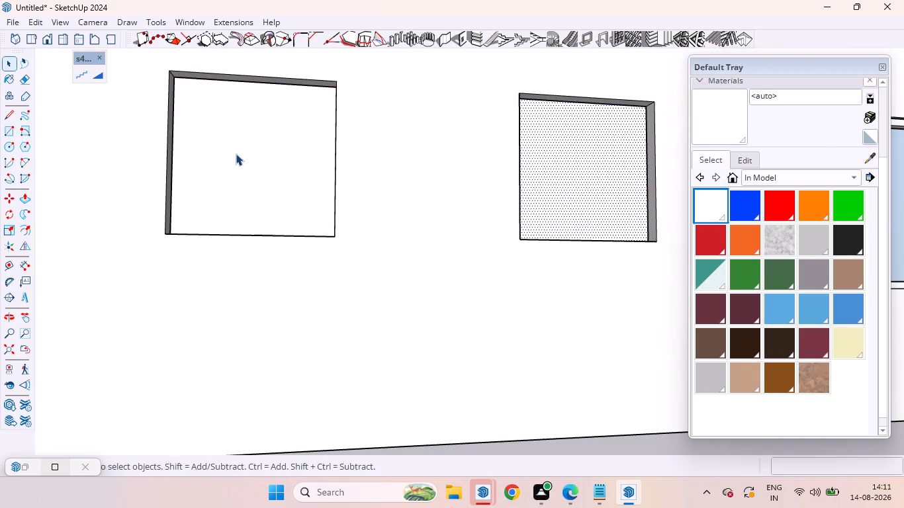
# Create a rectangular Panel Divider window frame with 1 row and 2 columns from the face nearest the staircase corner.
pyautogui.keyDown('ctrl'); pyautogui.click(252, 157); pyautogui.keyUp('ctrl')
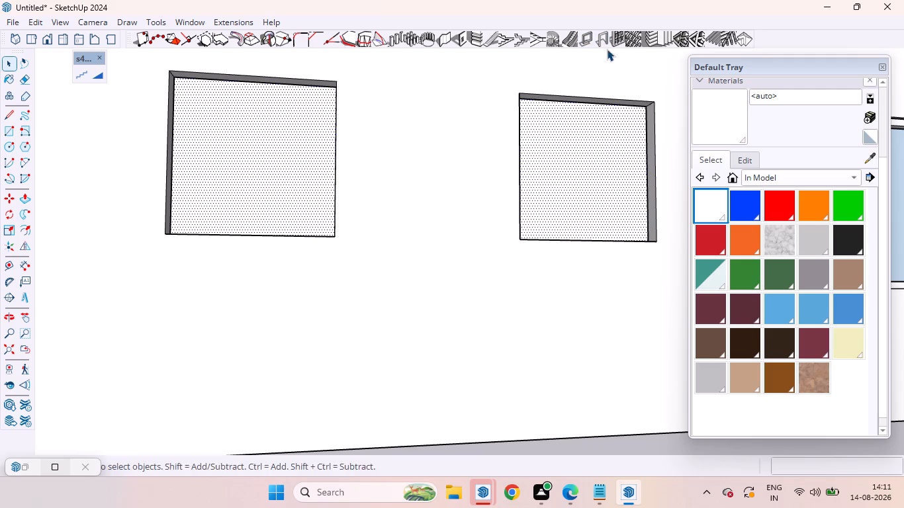
pyautogui.click(615, 39)
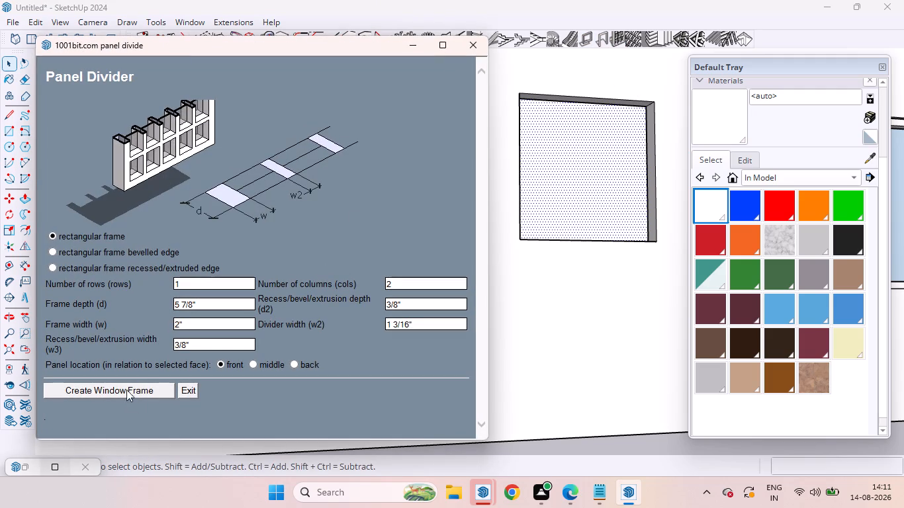
pyautogui.click(126, 388)
# Create a rectangular Panel Divider window frame with 1 row and 2 columns from the middle opening's face.
pyautogui.click(617, 185)
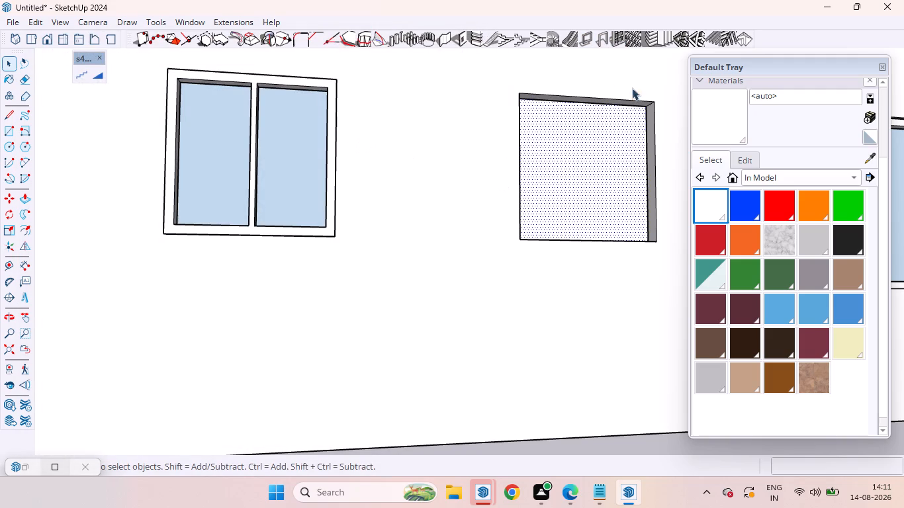
pyautogui.click(621, 39)
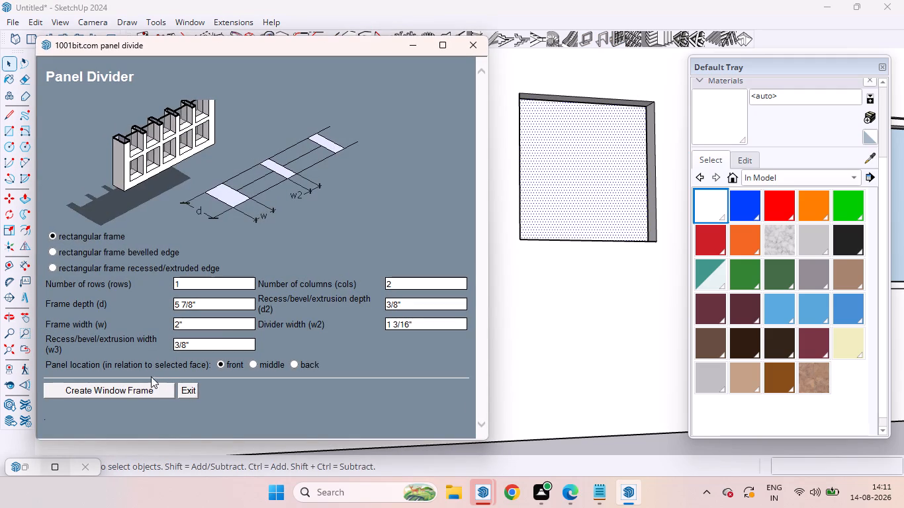
pyautogui.click(144, 389)
# Draw a vertical 4' by 4' rectangle at mid wall depth in the empty window opening between the two-column window and the doorway.
pyautogui.scroll(-6, 545, 151)
pyautogui.scroll(-7, 496, 218)
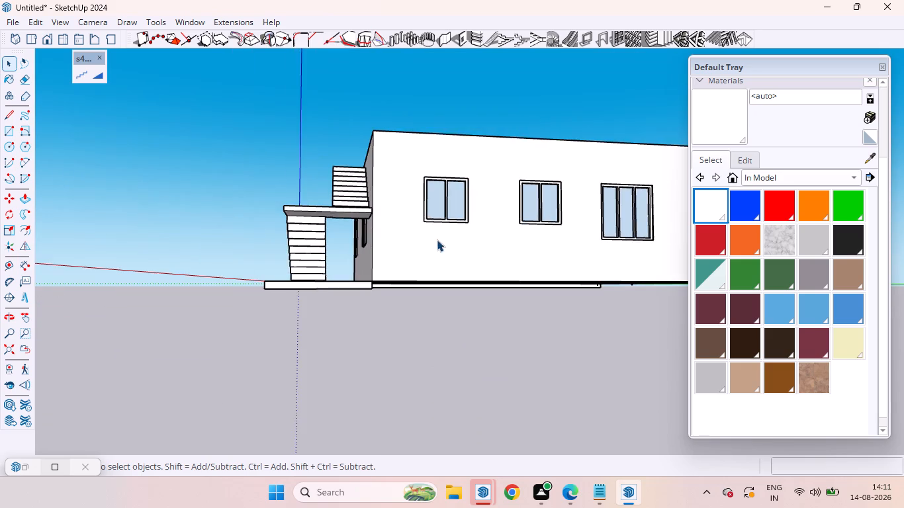
pyautogui.moveTo(418, 194); pyautogui.dragTo(701, 360, button='middle')
pyautogui.scroll(-6, 549, 235)
pyautogui.scroll(6, 487, 283)
pyautogui.moveTo(446, 278); pyautogui.dragTo(539, 240, button='middle')
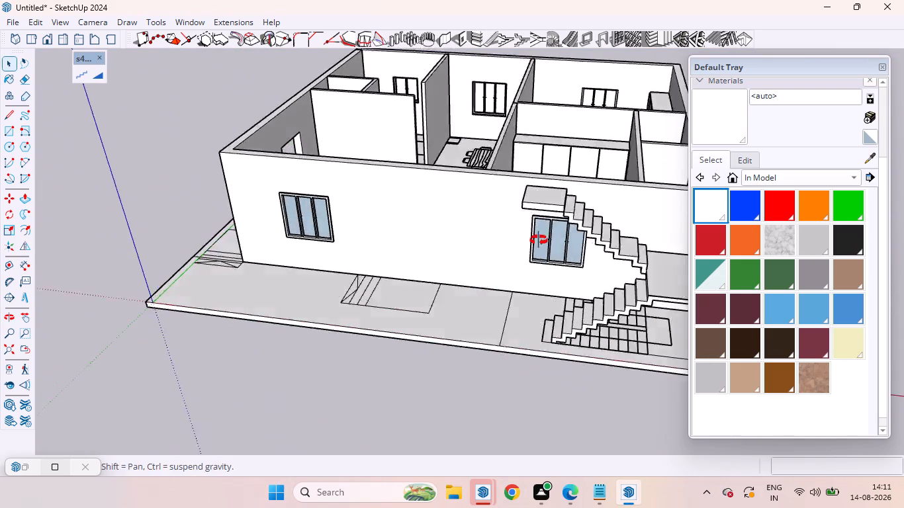
pyautogui.moveTo(539, 240); pyautogui.dragTo(593, 212, button='middle')
pyautogui.scroll(-6, 390, 187)
pyautogui.moveTo(320, 194); pyautogui.dragTo(605, 210, button='middle')
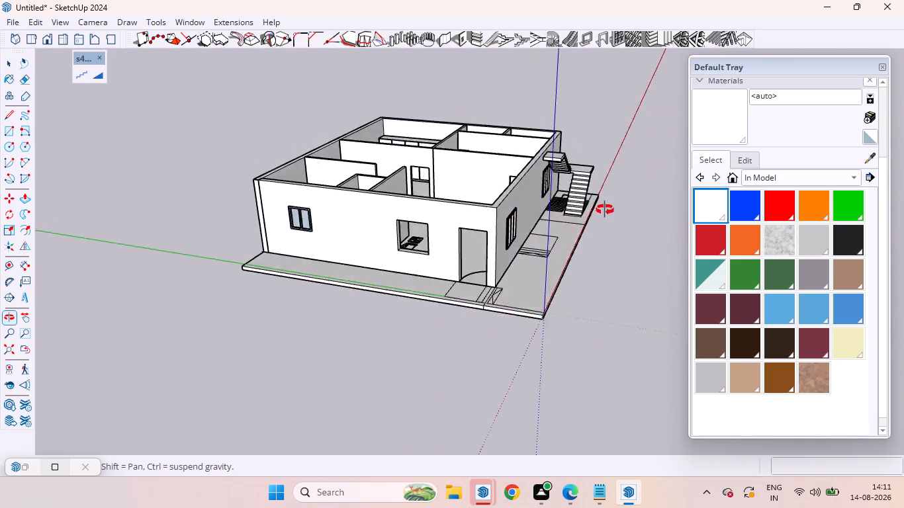
pyautogui.moveTo(605, 210); pyautogui.dragTo(607, 207, button='middle')
pyautogui.scroll(6, 440, 214)
pyautogui.moveTo(443, 226); pyautogui.dragTo(592, 266, button='middle')
pyautogui.scroll(-6, 433, 224)
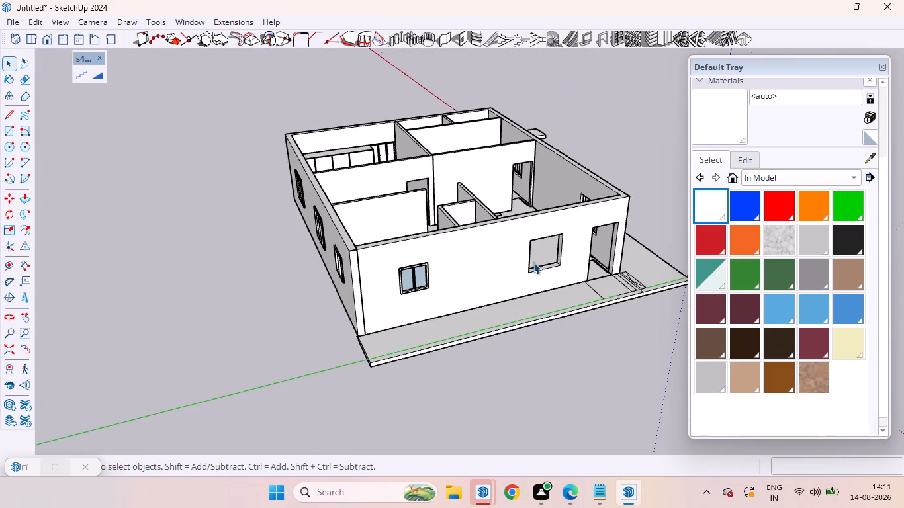
pyautogui.scroll(6, 537, 262)
pyautogui.scroll(4, 592, 261)
pyautogui.press('r')
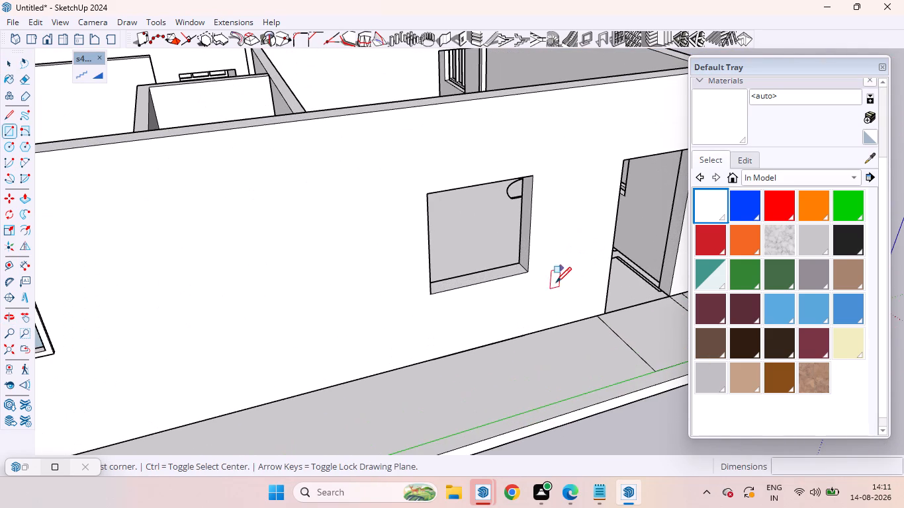
pyautogui.scroll(12, 556, 282)
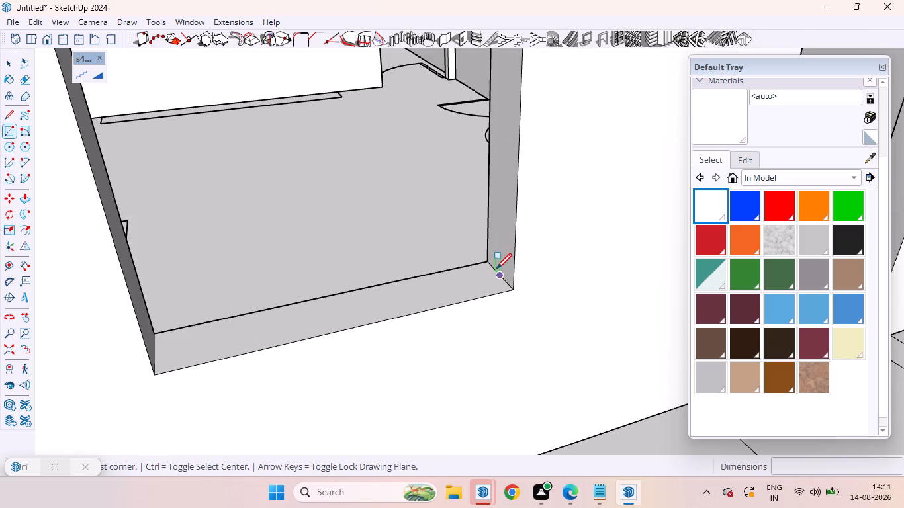
pyautogui.click(496, 269)
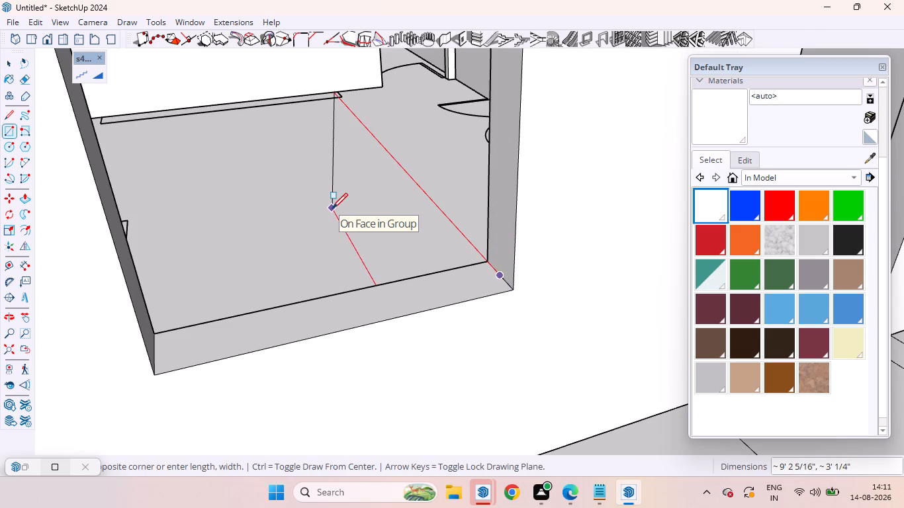
pyautogui.press('Right')
pyautogui.scroll(-7, 275, 181)
pyautogui.moveTo(295, 245); pyautogui.dragTo(230, 118, button='middle')
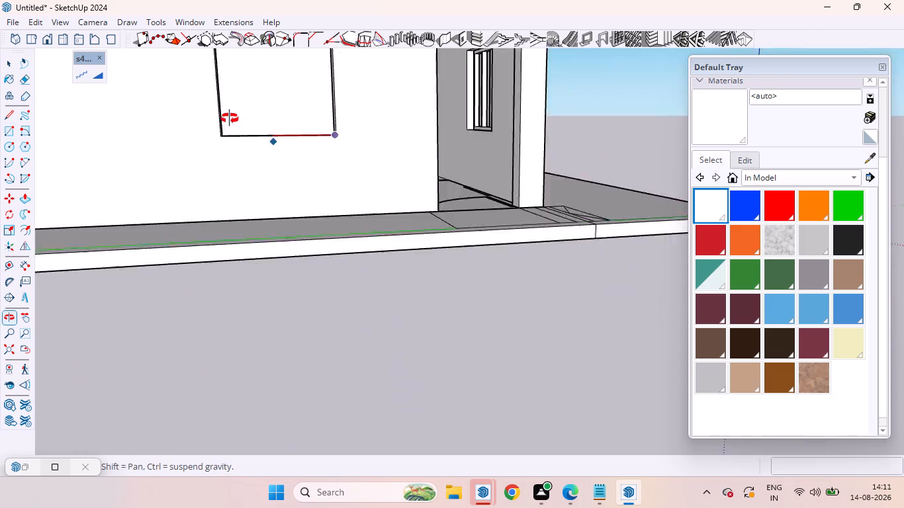
pyautogui.moveTo(230, 118); pyautogui.dragTo(219, 127, button='middle')
pyautogui.scroll(-9, 173, 175)
pyautogui.scroll(1, 265, 275)
pyautogui.scroll(-1, 240, 253)
pyautogui.scroll(5, 404, 355)
pyautogui.scroll(-6, 531, 448)
pyautogui.scroll(1, 253, 77)
pyautogui.scroll(-6, 253, 77)
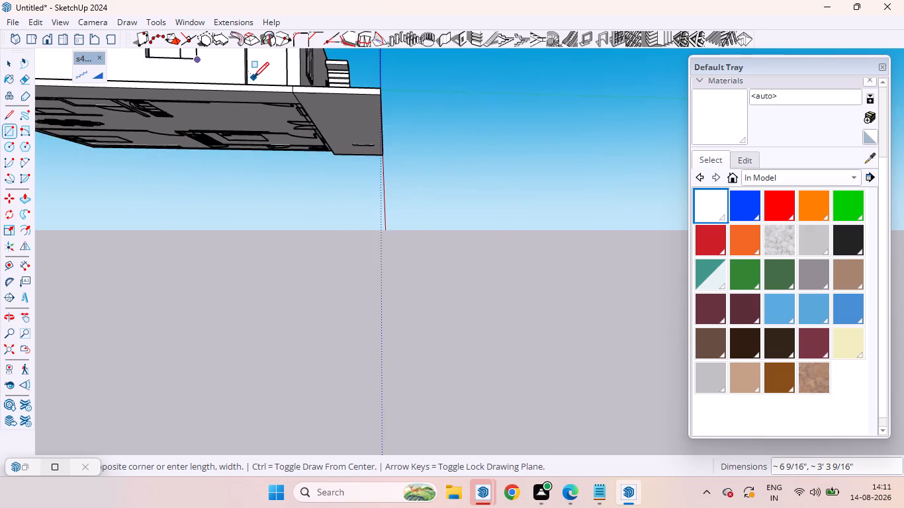
pyautogui.scroll(-5, 253, 77)
pyautogui.scroll(-9, 478, 288)
pyautogui.scroll(12, 356, 146)
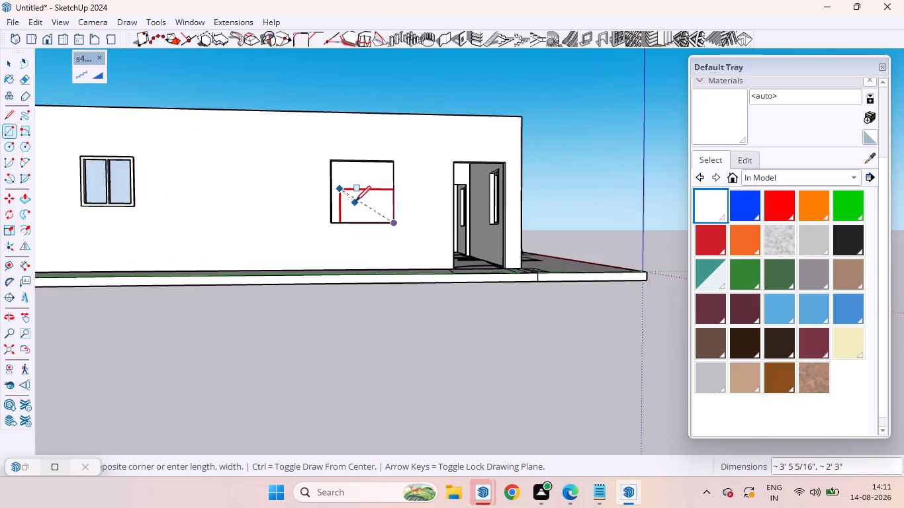
pyautogui.moveTo(359, 197); pyautogui.dragTo(254, 194, button='middle')
pyautogui.scroll(16, 243, 159)
pyautogui.scroll(-2, 242, 180)
pyautogui.scroll(2, 242, 180)
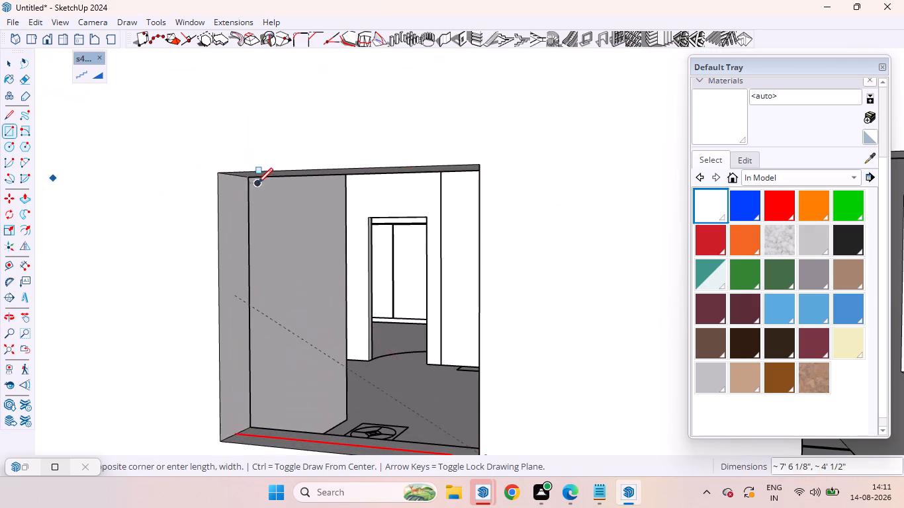
pyautogui.click(232, 177)
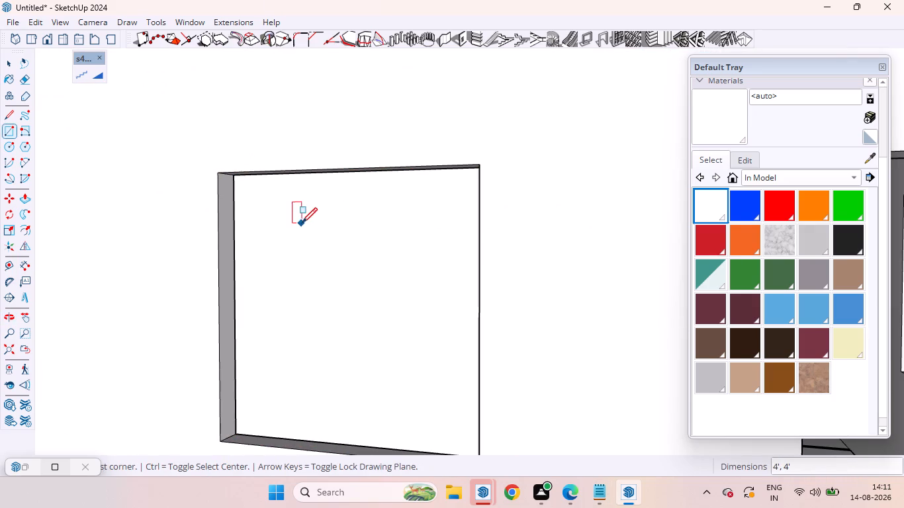
# Create a rectangular Panel Divider window frame with 1 row and 3 columns from the new 4' by 4' face.
pyautogui.press('space')
pyautogui.click(334, 243)
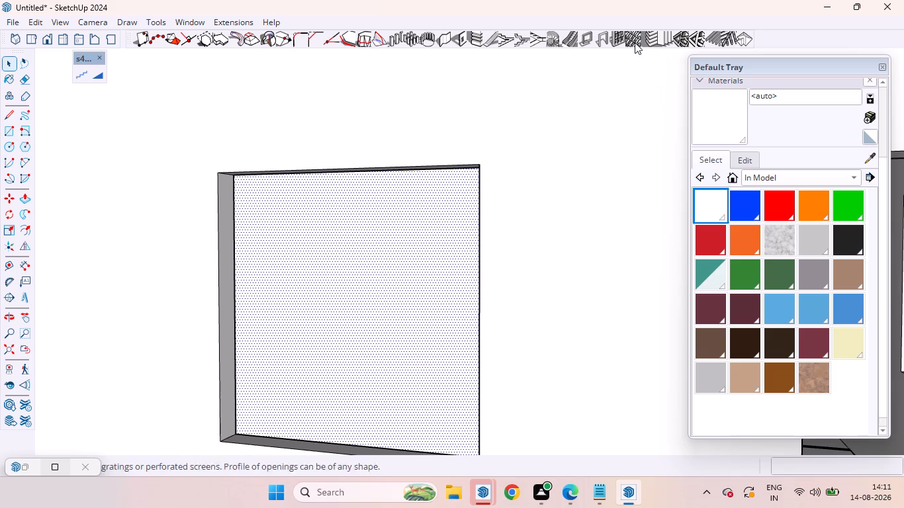
pyautogui.click(621, 36)
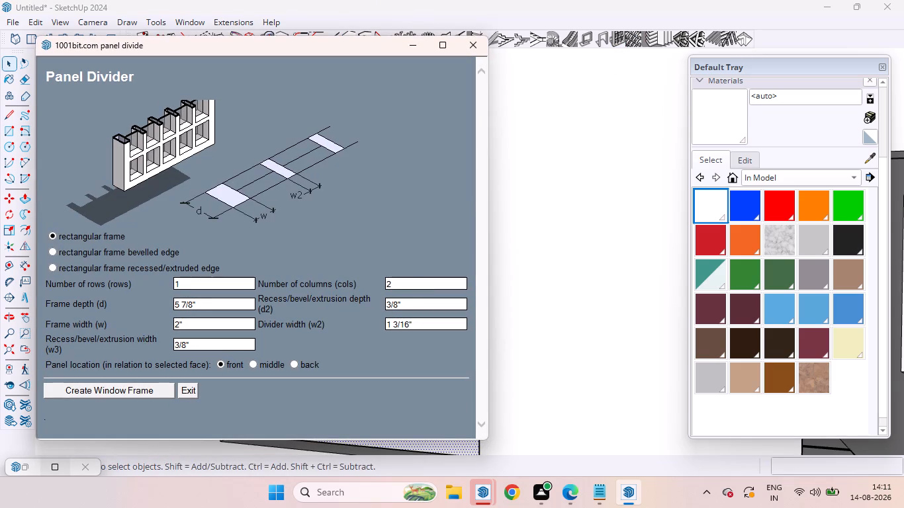
pyautogui.moveTo(412, 286); pyautogui.dragTo(363, 267)
pyautogui.press('BackSpace')
pyautogui.press('3')
pyautogui.click(138, 391)
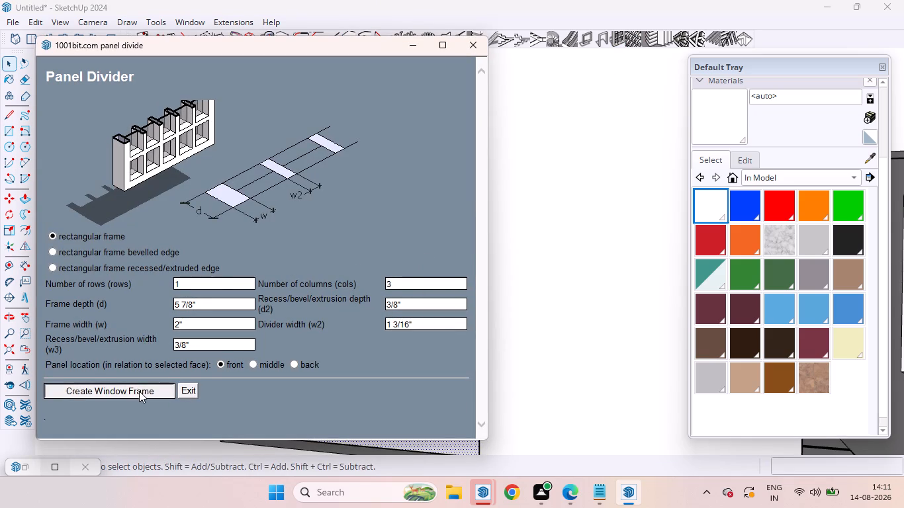
# Inspect the windows in the exterior walls and the furnished room layout from above.
pyautogui.scroll(-18, 375, 222)
pyautogui.scroll(1, 510, 302)
pyautogui.scroll(-3, 510, 303)
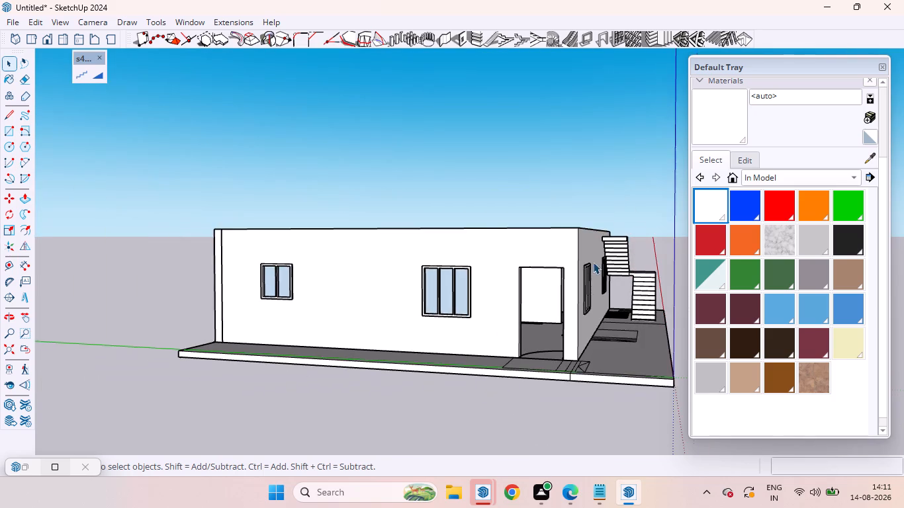
pyautogui.moveTo(594, 276); pyautogui.dragTo(441, 391, button='middle')
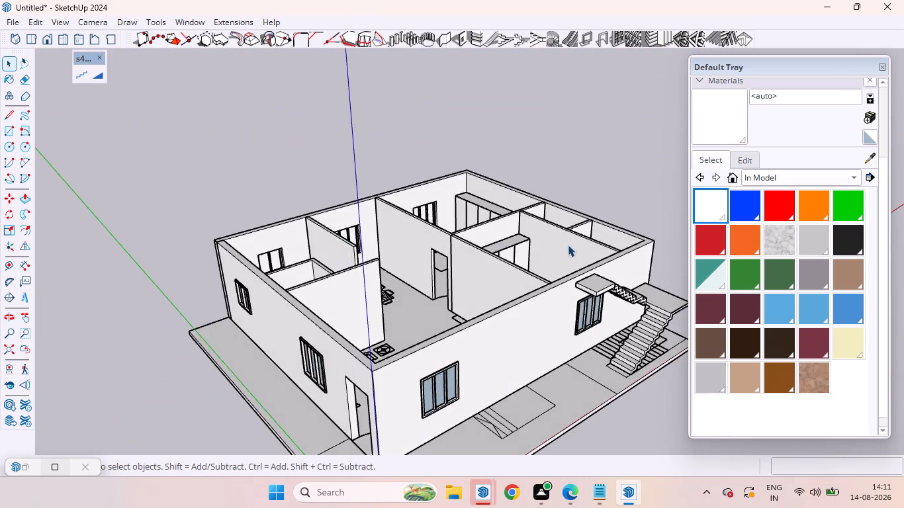
pyautogui.scroll(-6, 554, 245)
pyautogui.moveTo(637, 262); pyautogui.dragTo(450, 228, button='middle')
pyautogui.scroll(1, 450, 228)
pyautogui.scroll(5, 470, 306)
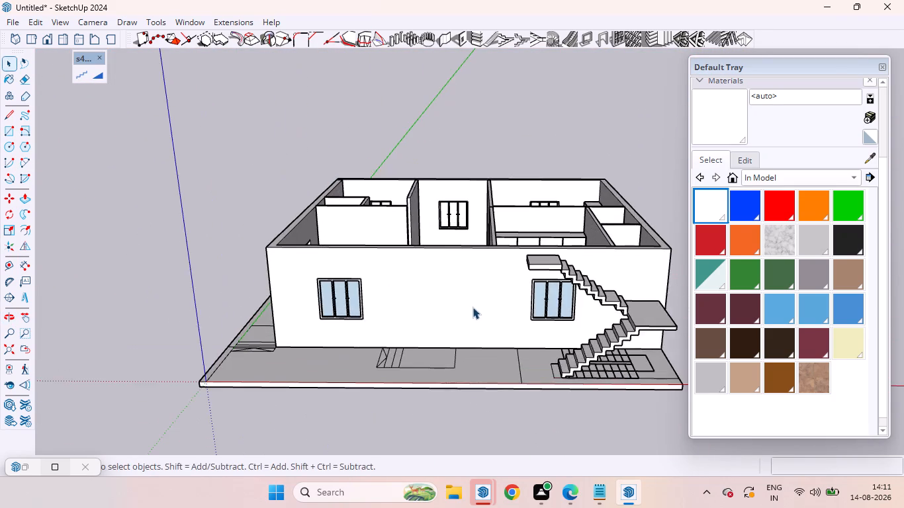
pyautogui.scroll(-6, 473, 307)
pyautogui.scroll(6, 456, 315)
pyautogui.scroll(-6, 506, 286)
pyautogui.moveTo(502, 307); pyautogui.dragTo(502, 317, button='middle')
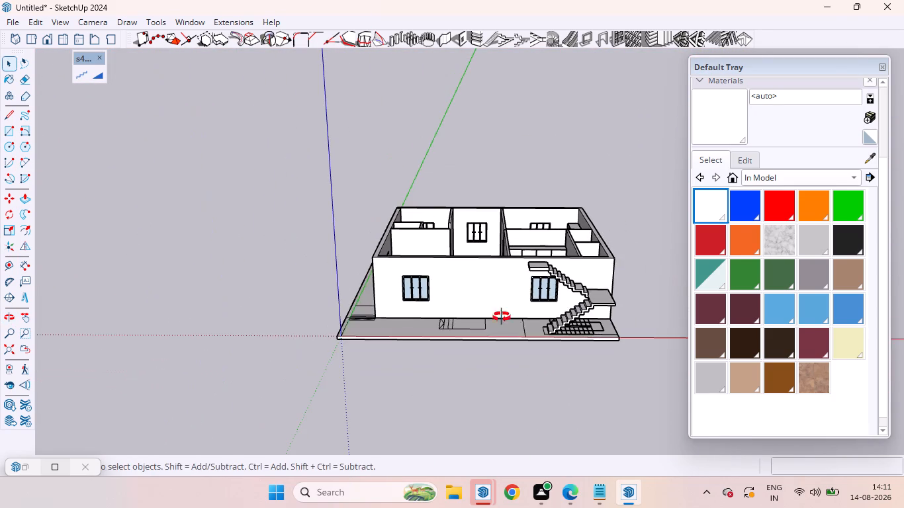
pyautogui.moveTo(502, 317); pyautogui.dragTo(486, 366, button='middle')
pyautogui.scroll(6, 505, 238)
pyautogui.scroll(-6, 500, 240)
pyautogui.moveTo(504, 204); pyautogui.dragTo(501, 301, button='middle')
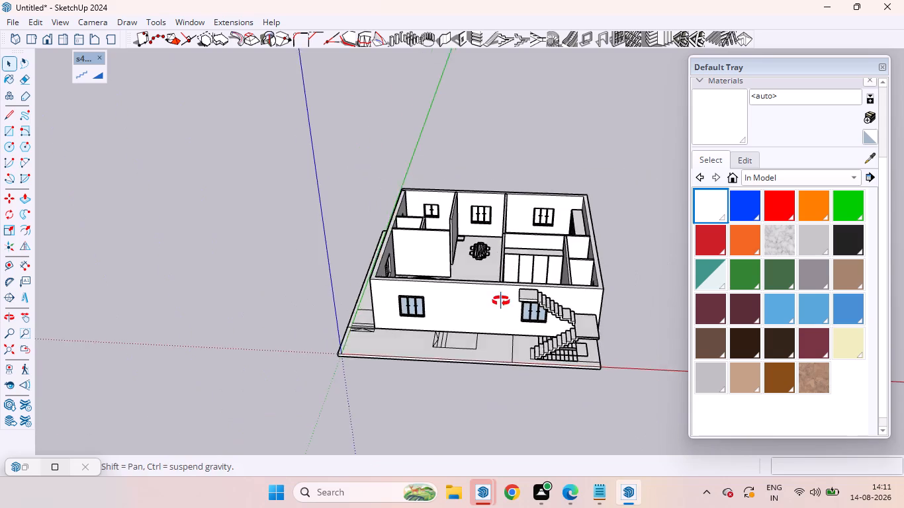
pyautogui.moveTo(501, 301); pyautogui.dragTo(492, 450, button='middle')
pyautogui.scroll(6, 507, 245)
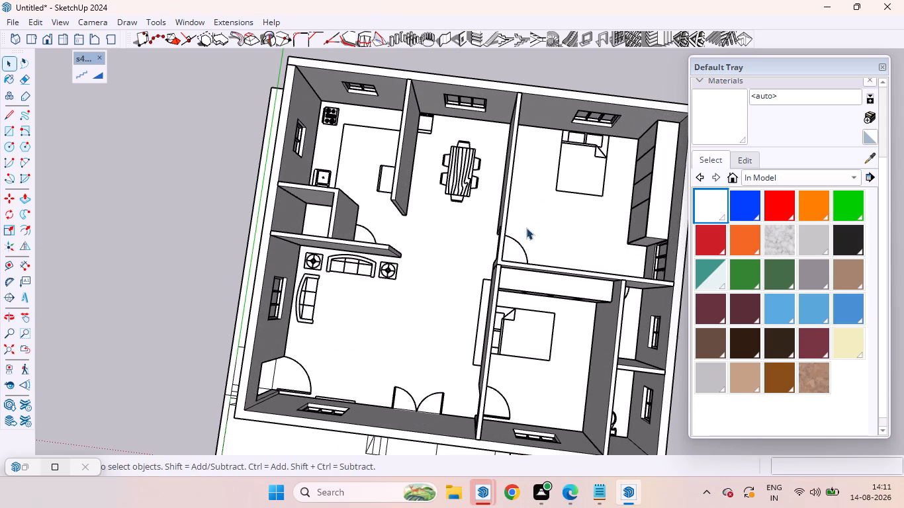
pyautogui.scroll(-5, 522, 208)
pyautogui.scroll(6, 543, 366)
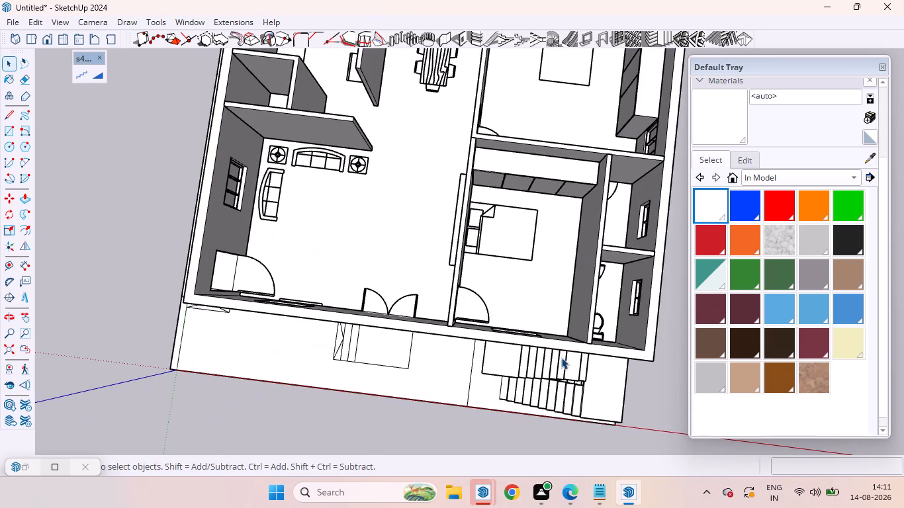
pyautogui.scroll(-5, 492, 210)
pyautogui.scroll(3, 527, 210)
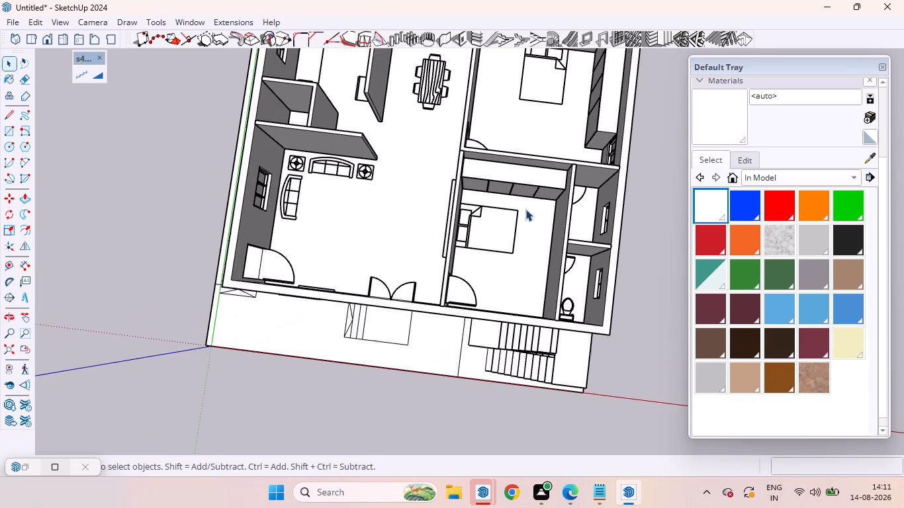
pyautogui.scroll(1, 473, 206)
pyautogui.scroll(-4, 480, 260)
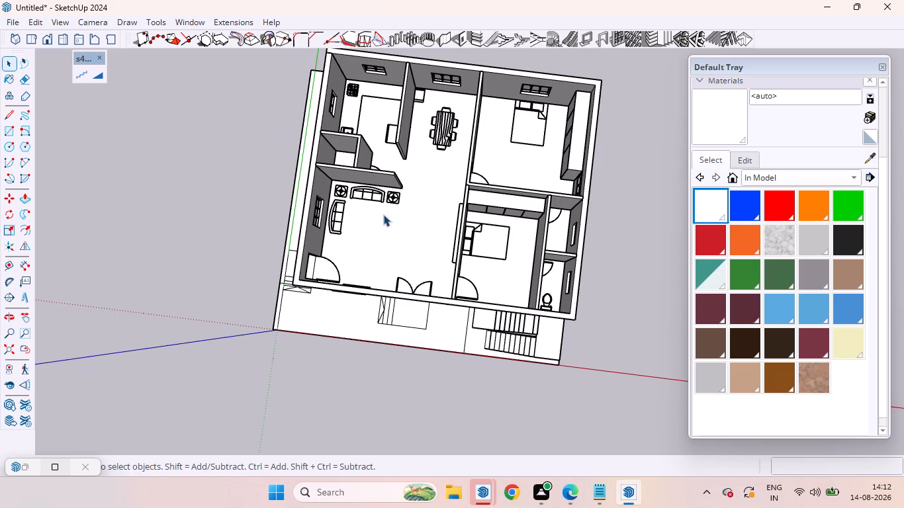
pyautogui.scroll(2, 345, 110)
pyautogui.moveTo(357, 130); pyautogui.dragTo(442, 174, button='middle')
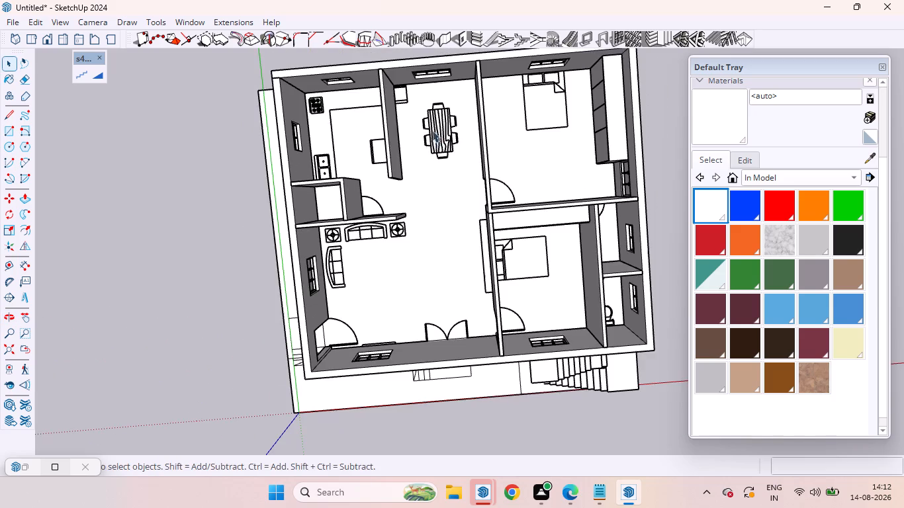
pyautogui.scroll(5, 432, 93)
pyautogui.scroll(-11, 432, 93)
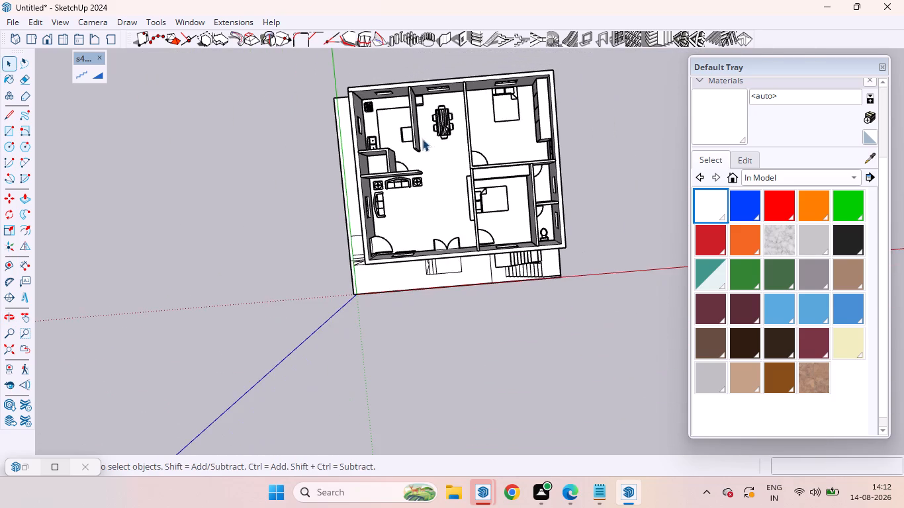
pyautogui.scroll(5, 455, 110)
pyautogui.scroll(7, 431, 49)
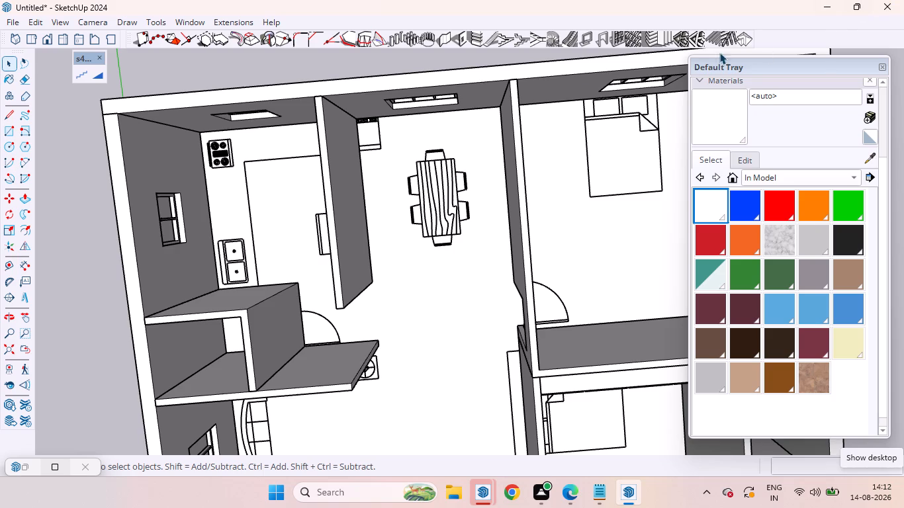
pyautogui.scroll(-12, 502, 97)
pyautogui.scroll(4, 554, 186)
pyautogui.moveTo(612, 212); pyautogui.dragTo(578, 101, button='middle')
pyautogui.scroll(12, 597, 118)
pyautogui.scroll(-5, 563, 163)
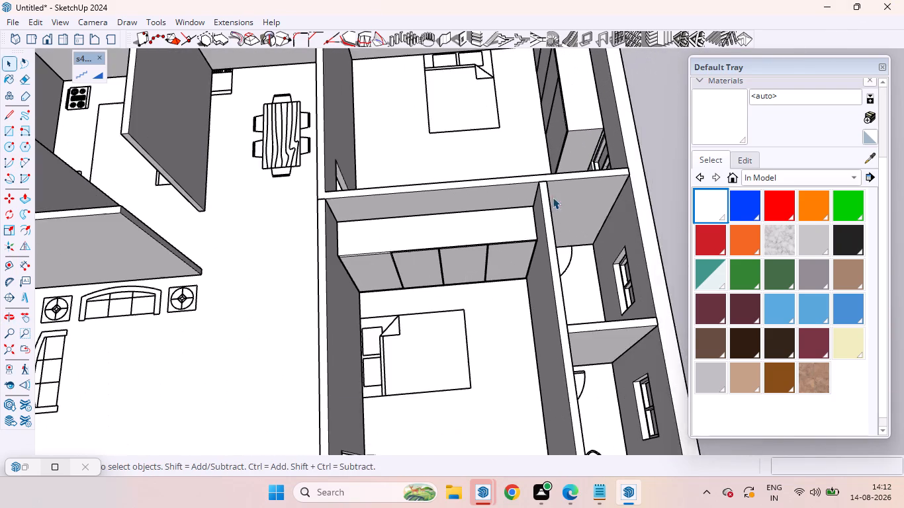
pyautogui.scroll(5, 473, 255)
pyautogui.scroll(-7, 463, 187)
pyautogui.scroll(5, 688, 267)
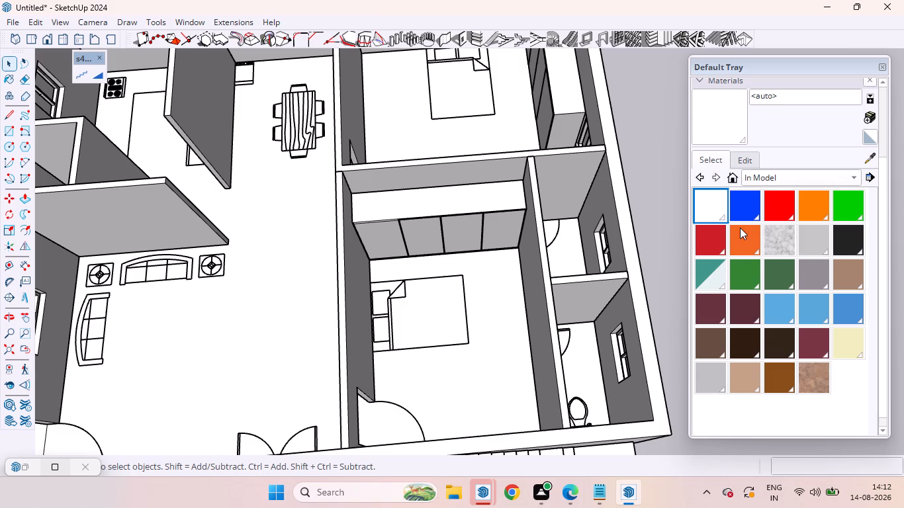
pyautogui.click(738, 204)
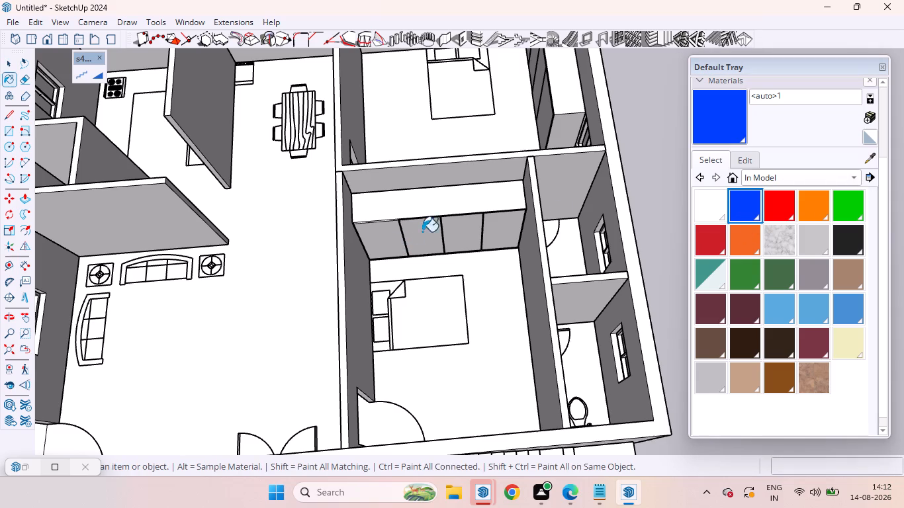
pyautogui.press('space')
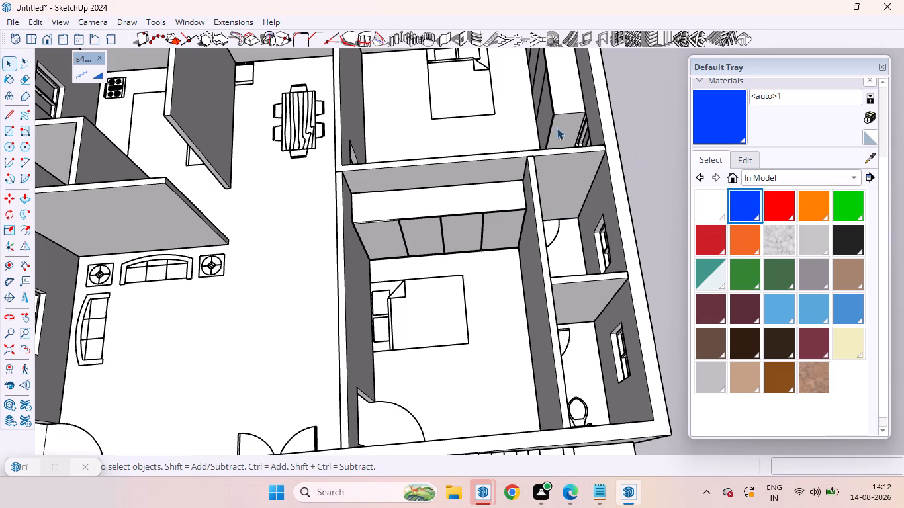
# Display the V-Ray for SketchUp tool set in the workspace.
pyautogui.rightClick(351, 18)
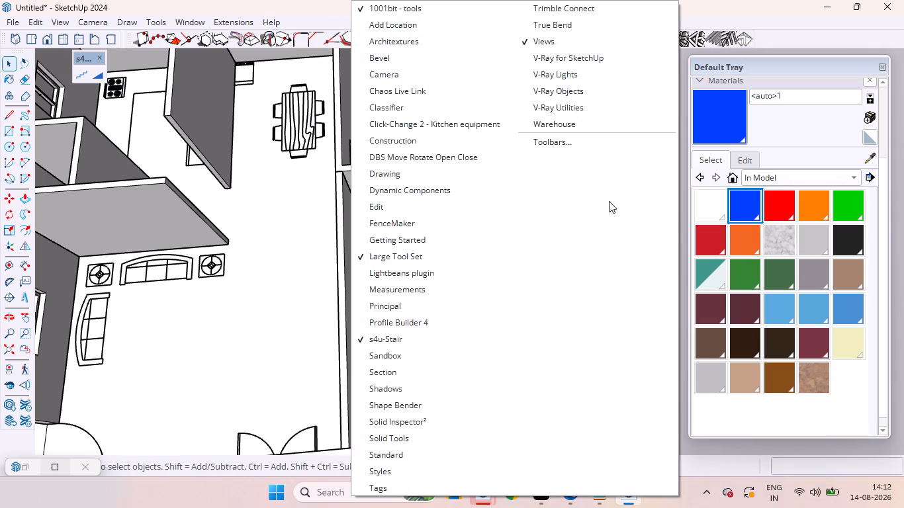
pyautogui.click(547, 58)
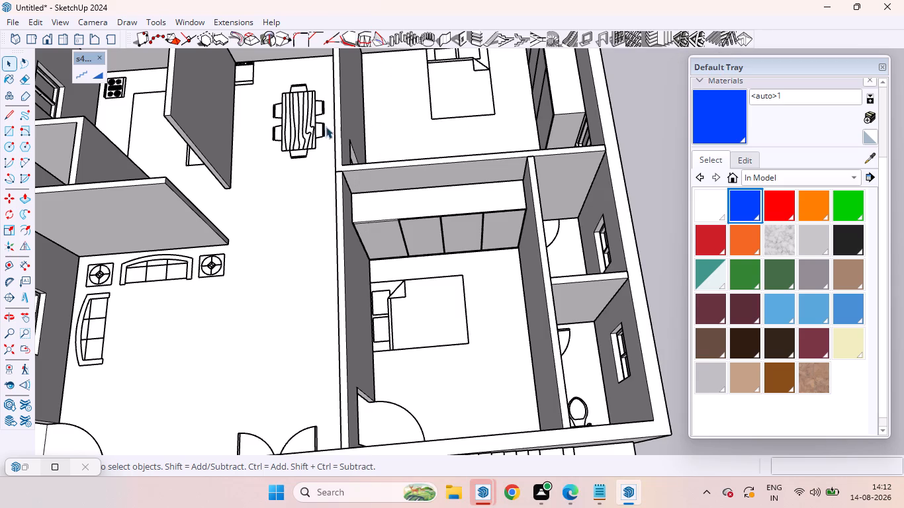
pyautogui.click(328, 83)
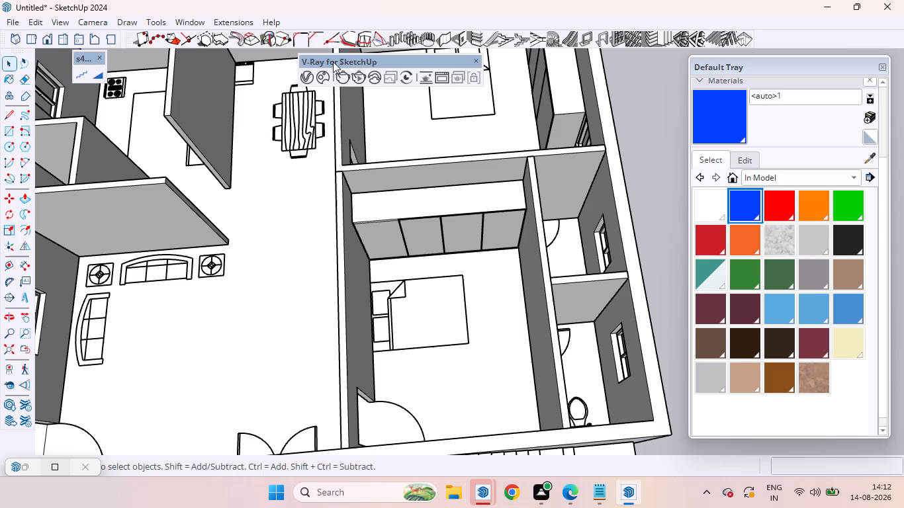
# Open the Chaos Cosmos asset browser from the V-Ray tools.
pyautogui.click(317, 63)
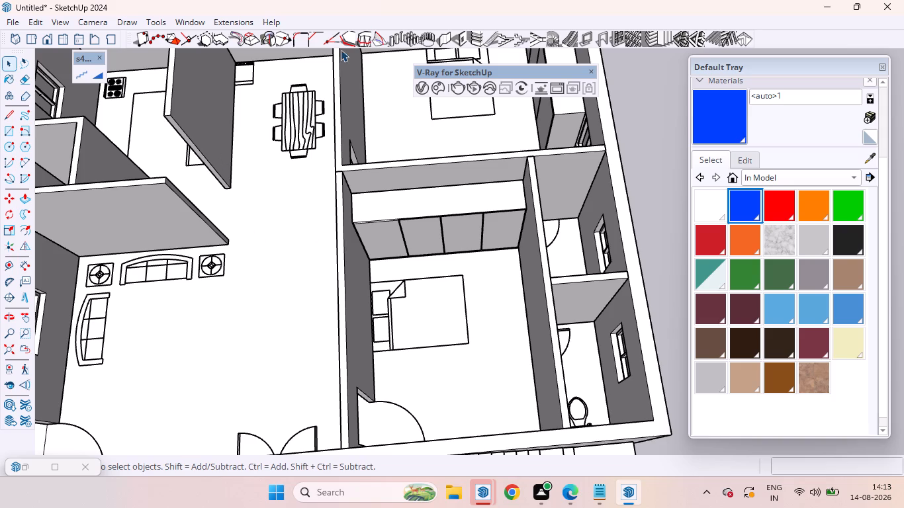
pyautogui.click(441, 89)
pyautogui.doubleClick(439, 87)
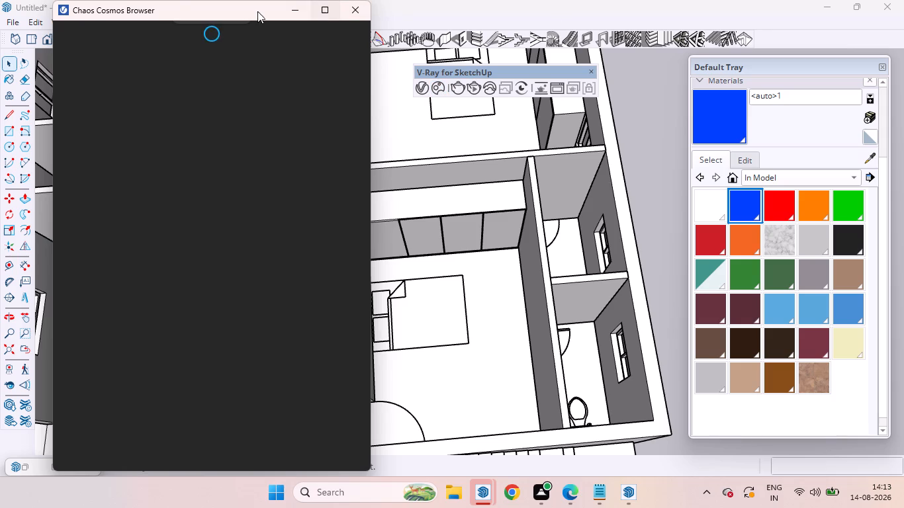
# Examine the furnished floor plan of the whole house from the standard top view.
pyautogui.scroll(-6, 452, 130)
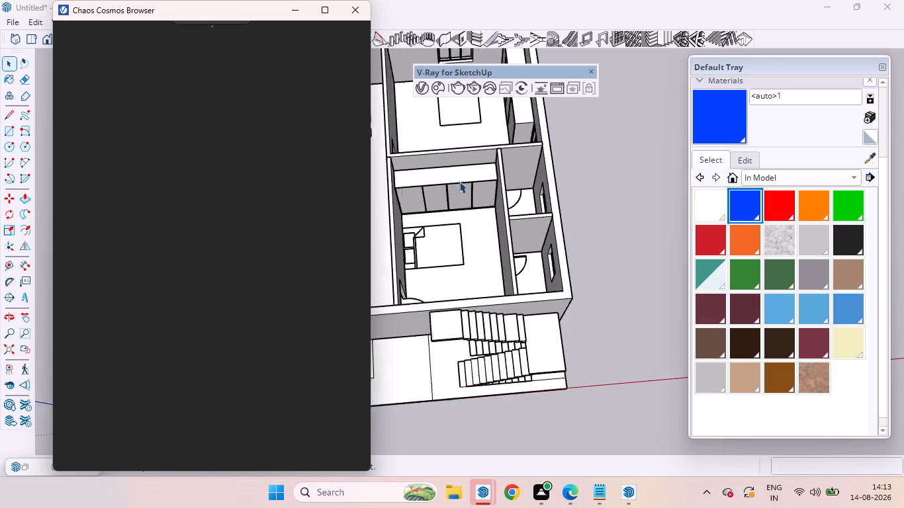
pyautogui.scroll(-14, 451, 180)
pyautogui.scroll(-6, 529, 165)
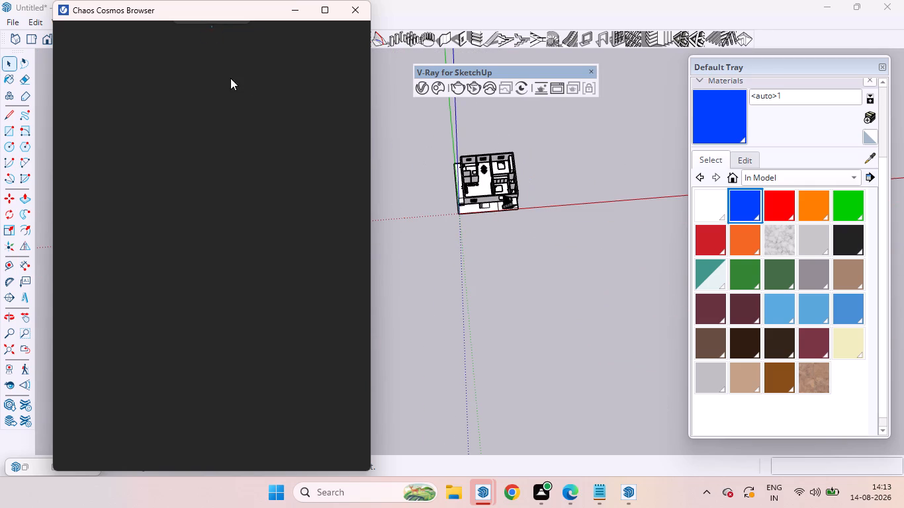
pyautogui.click(42, 38)
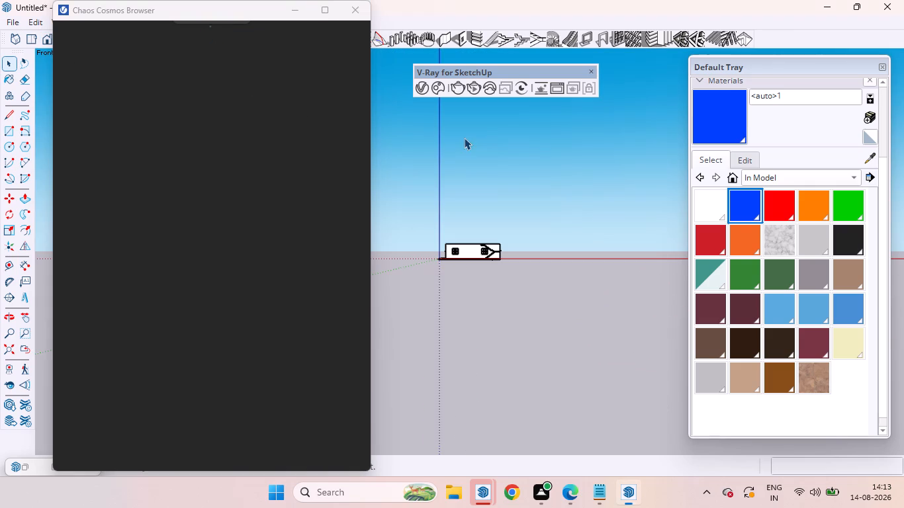
pyautogui.click(32, 34)
pyautogui.scroll(12, 531, 257)
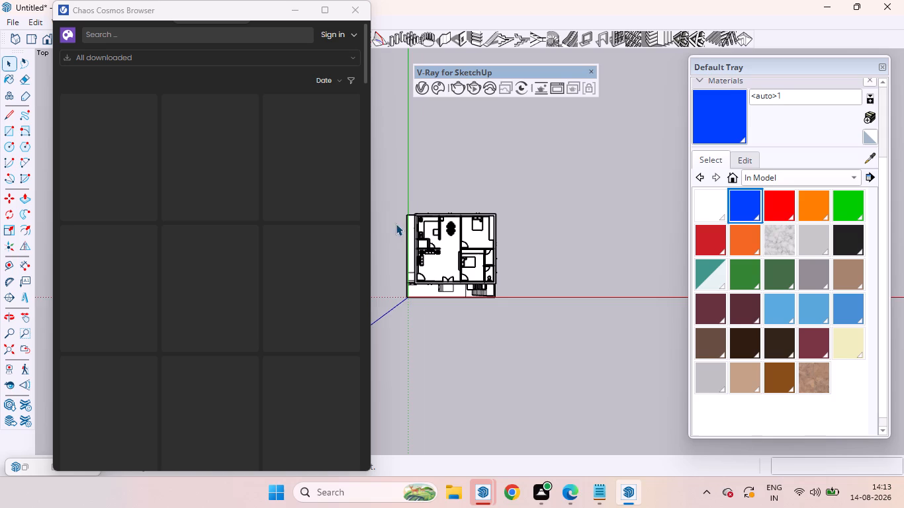
pyautogui.scroll(4, 396, 224)
pyautogui.scroll(-12, 576, 218)
pyautogui.scroll(7, 439, 203)
pyautogui.scroll(-1, 541, 190)
pyautogui.scroll(5, 541, 190)
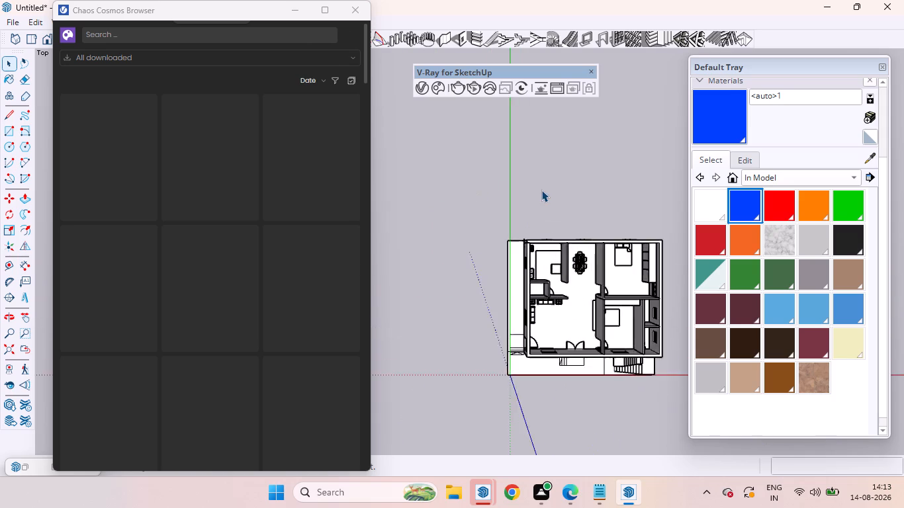
pyautogui.scroll(5, 541, 190)
pyautogui.scroll(-7, 486, 154)
pyautogui.scroll(12, 572, 249)
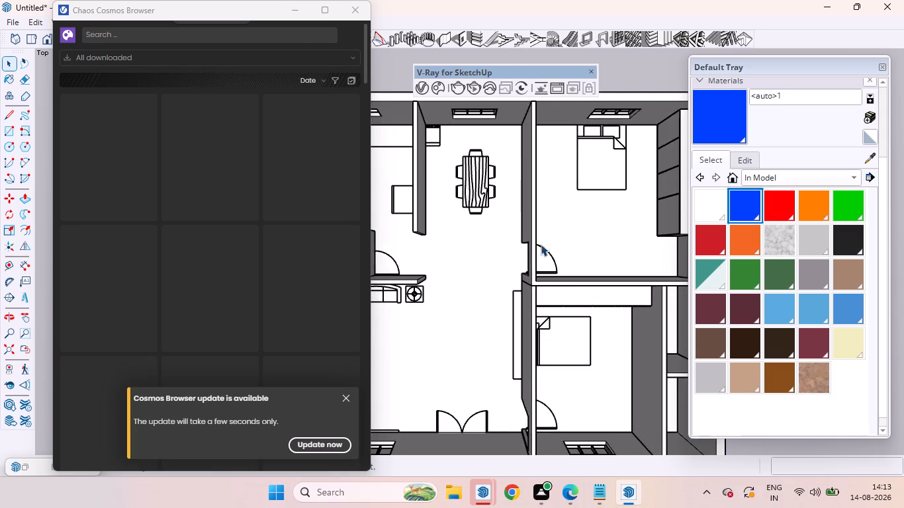
pyautogui.scroll(-5, 584, 194)
pyautogui.scroll(10, 596, 177)
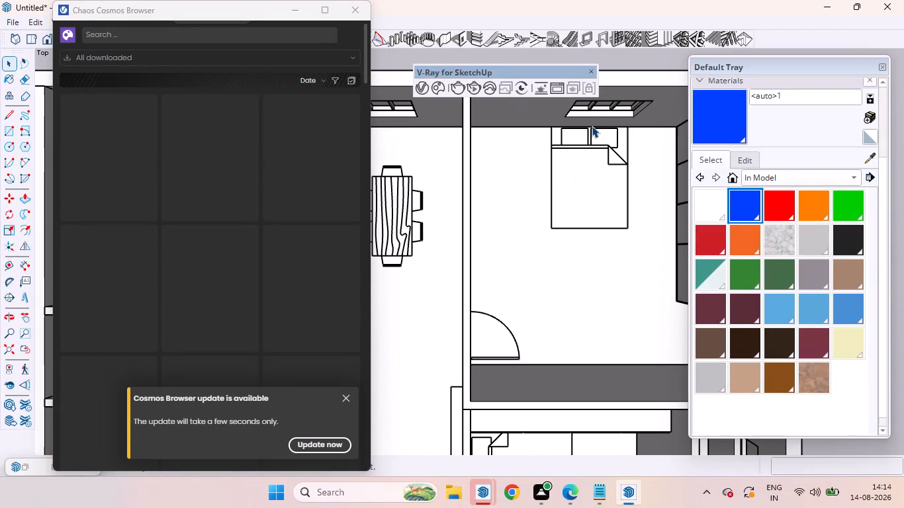
pyautogui.moveTo(592, 126); pyautogui.dragTo(595, 120, button='middle')
pyautogui.scroll(-5, 578, 144)
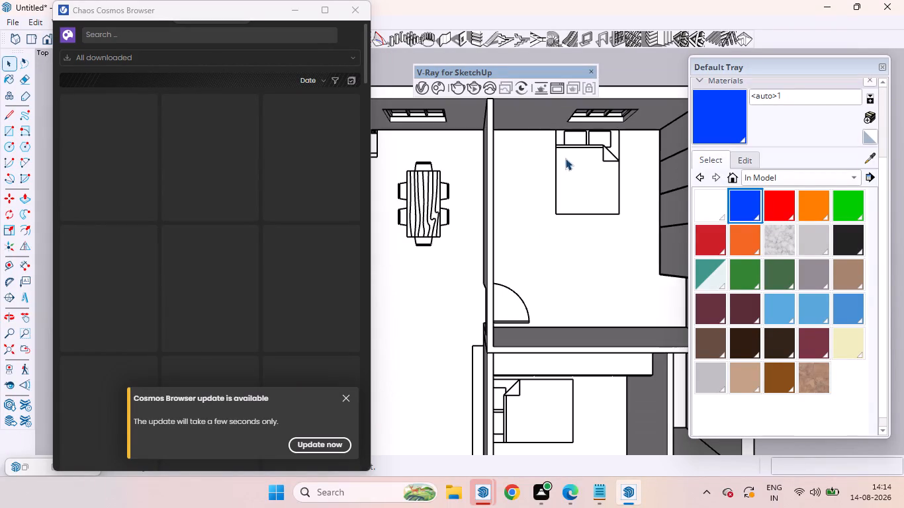
pyautogui.scroll(-6, 547, 141)
pyautogui.scroll(-5, 498, 190)
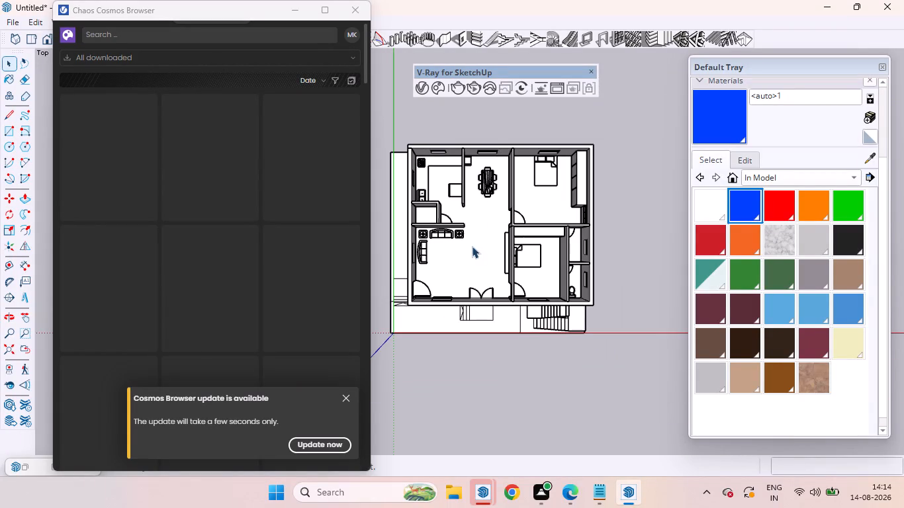
pyautogui.scroll(-6, 496, 146)
pyautogui.scroll(6, 460, 286)
pyautogui.scroll(5, 496, 201)
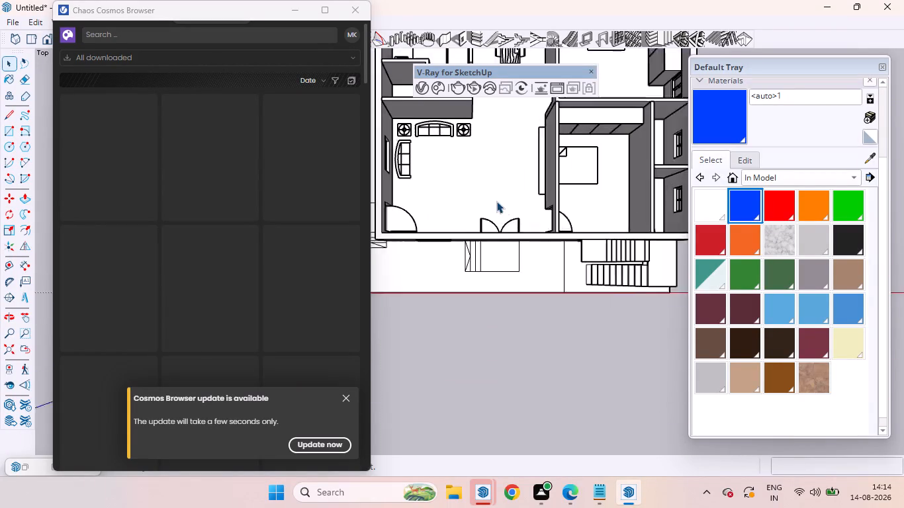
pyautogui.scroll(4, 502, 222)
pyautogui.scroll(-5, 508, 228)
# Examine the front wall, staircase and rooms of the house from an oblique front view.
pyautogui.moveTo(512, 256); pyautogui.dragTo(513, 200, button='middle')
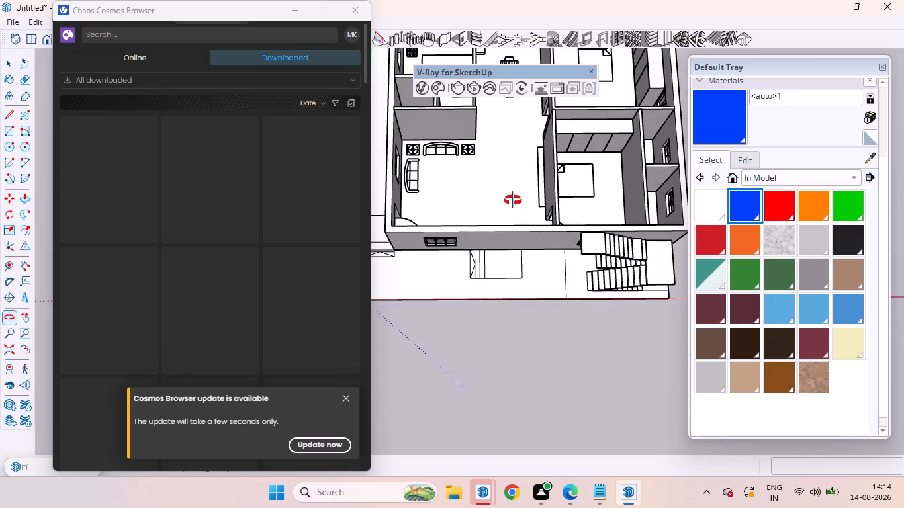
pyautogui.moveTo(513, 200); pyautogui.dragTo(515, 115, button='middle')
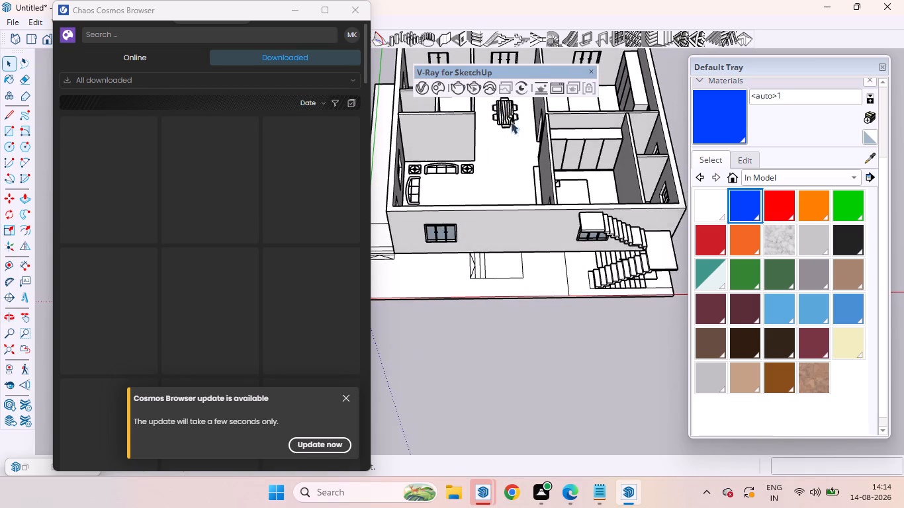
pyautogui.scroll(-5, 503, 181)
pyautogui.scroll(3, 510, 190)
pyautogui.scroll(-3, 504, 173)
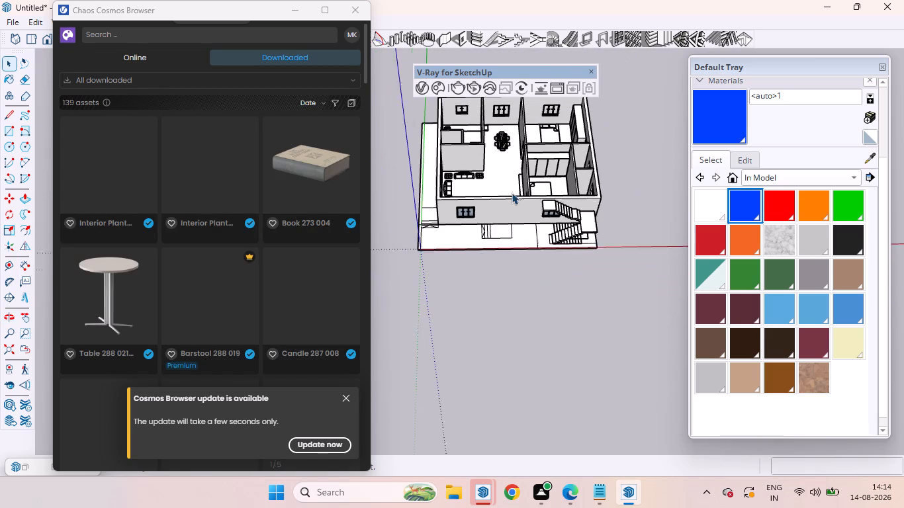
pyautogui.scroll(-2, 512, 192)
pyautogui.scroll(4, 498, 153)
pyautogui.scroll(-6, 500, 153)
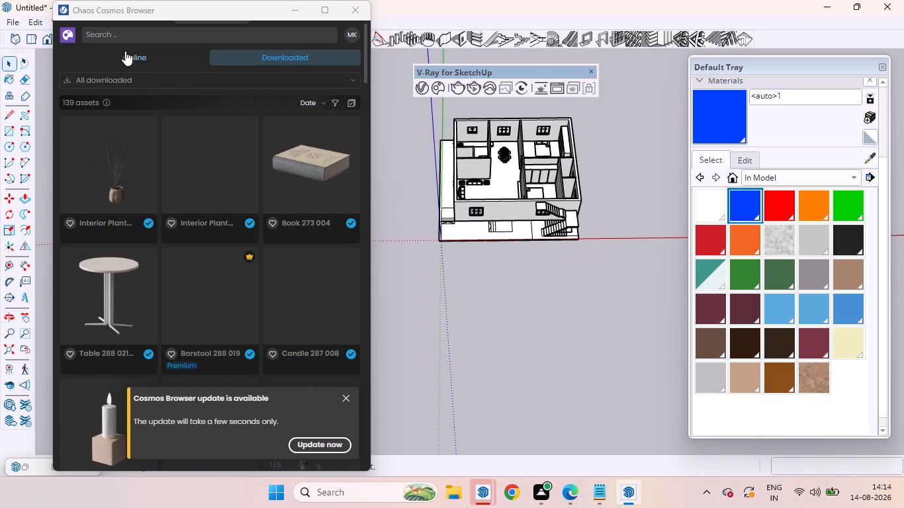
# Show the online 3D Models > Furniture > Sofas & armchairs category in the Cosmos browser.
pyautogui.click(130, 54)
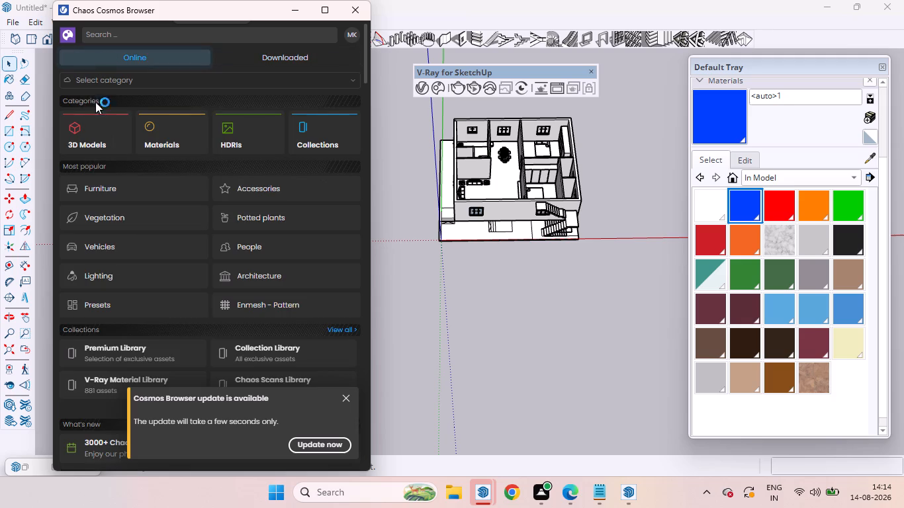
pyautogui.click(91, 133)
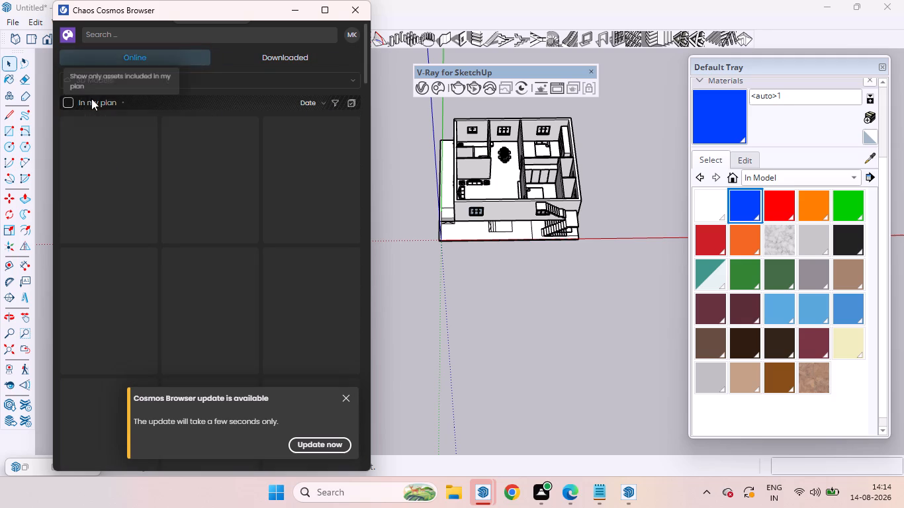
pyautogui.click(346, 81)
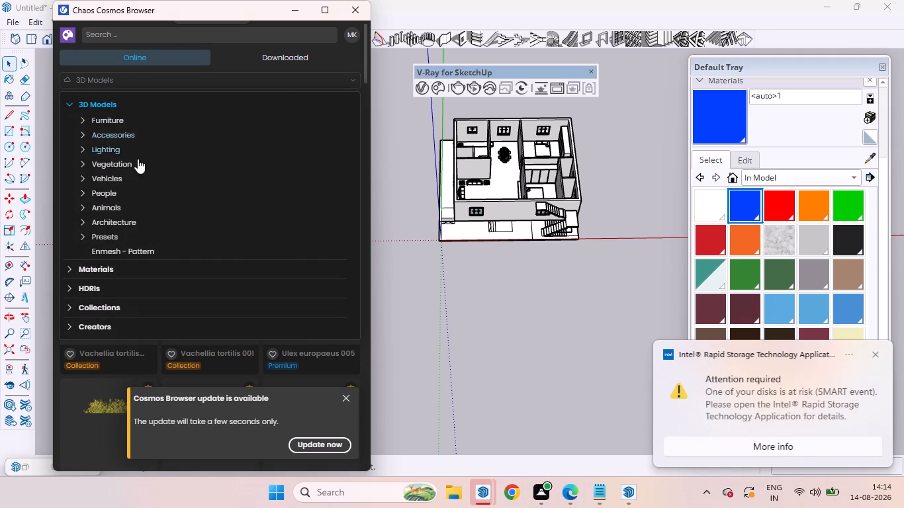
pyautogui.click(113, 120)
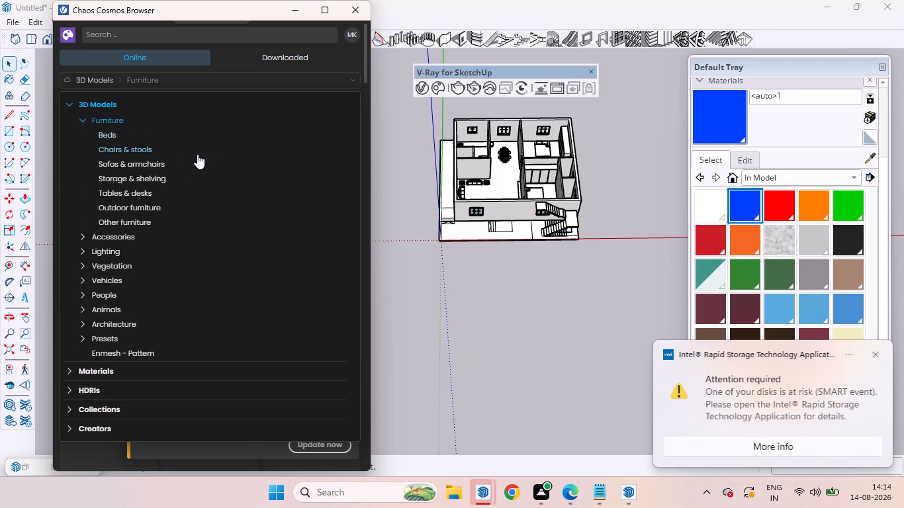
pyautogui.click(127, 163)
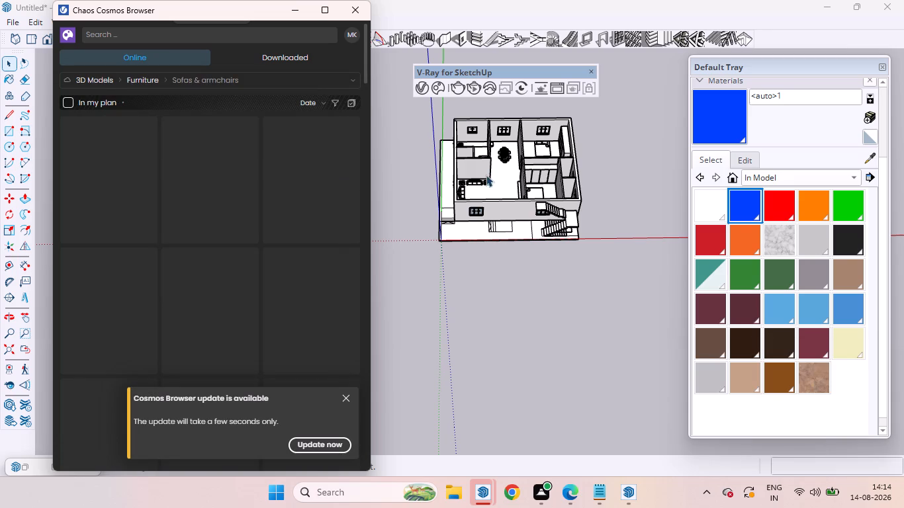
# Examine the living room's seating area with the two drawn sofas and side tables from above.
pyautogui.scroll(5, 485, 149)
pyautogui.scroll(-6, 488, 184)
pyautogui.moveTo(489, 184); pyautogui.dragTo(473, 253, button='middle')
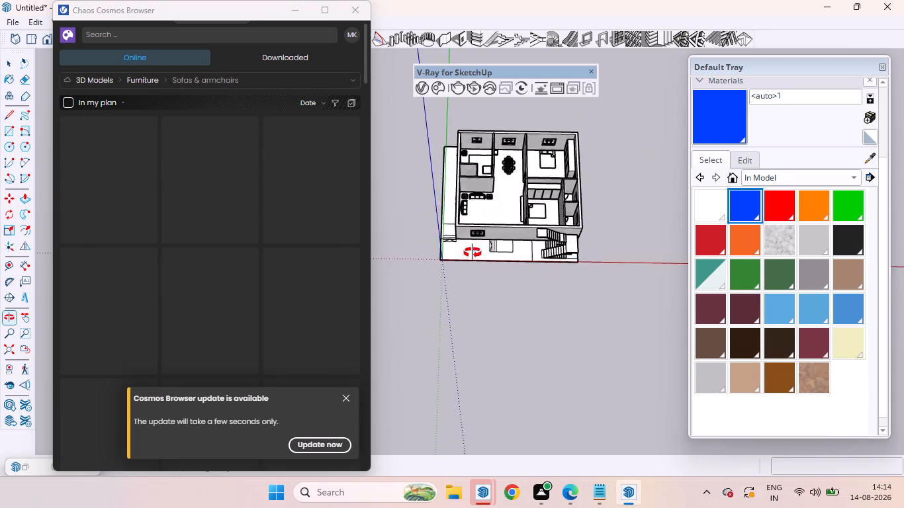
pyautogui.moveTo(473, 253); pyautogui.dragTo(461, 268, button='middle')
pyautogui.scroll(18, 462, 196)
pyautogui.scroll(-6, 500, 187)
pyautogui.moveTo(520, 175); pyautogui.dragTo(531, 228, button='middle')
pyautogui.scroll(-1, 524, 206)
pyautogui.scroll(3, 524, 206)
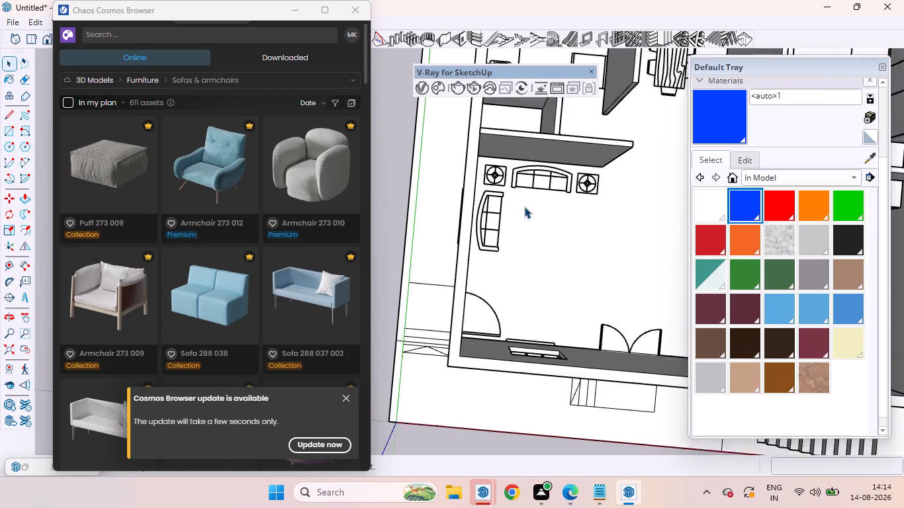
pyautogui.scroll(3, 524, 206)
# Switch the Sofas & armchairs category from online assets to the downloaded ones.
pyautogui.scroll(-6, 248, 213)
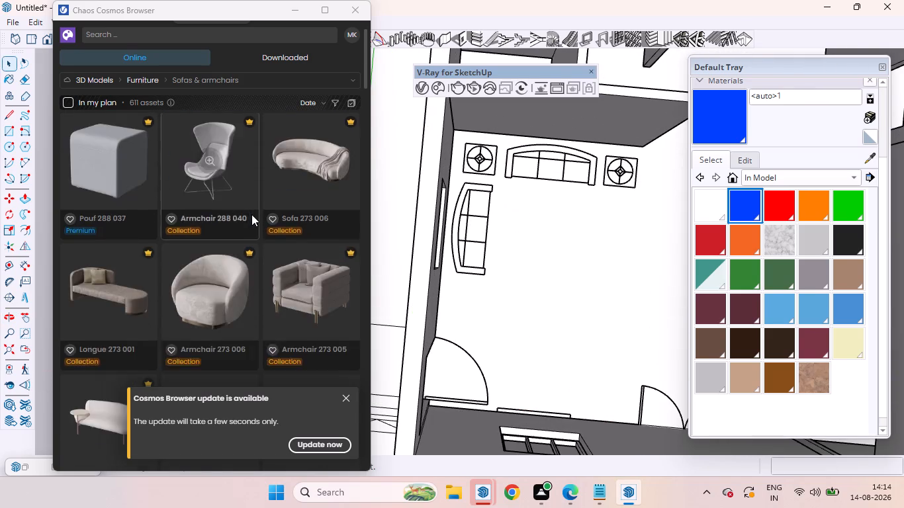
pyautogui.scroll(-7, 251, 214)
pyautogui.click(272, 50)
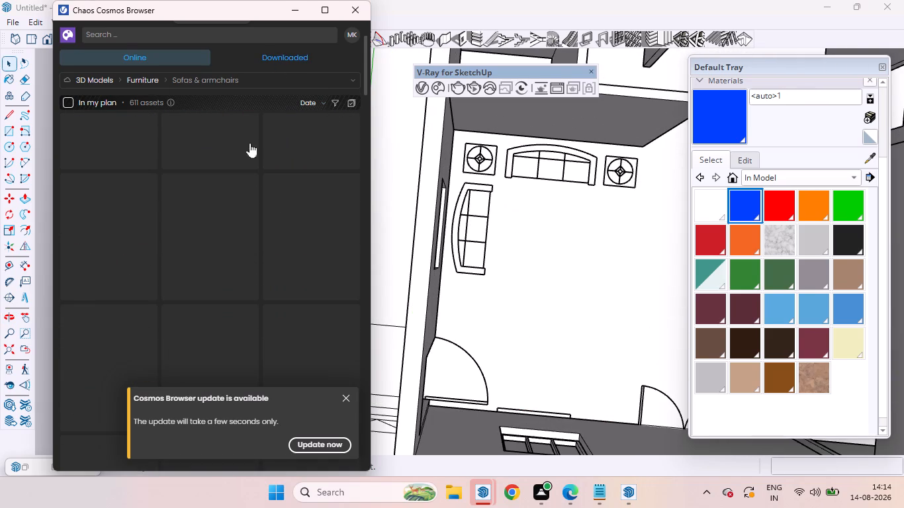
pyautogui.doubleClick(266, 62)
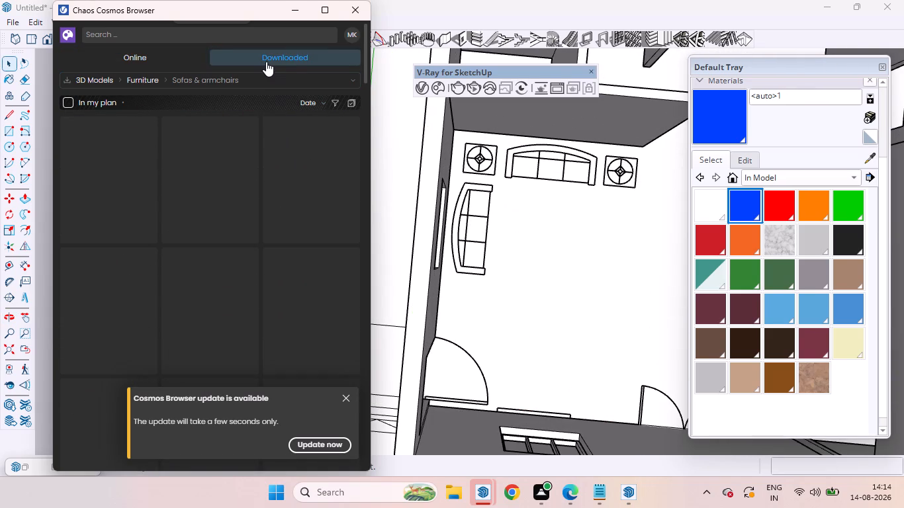
pyautogui.scroll(4, 453, 224)
pyautogui.scroll(-14, 453, 224)
pyautogui.scroll(-12, 460, 157)
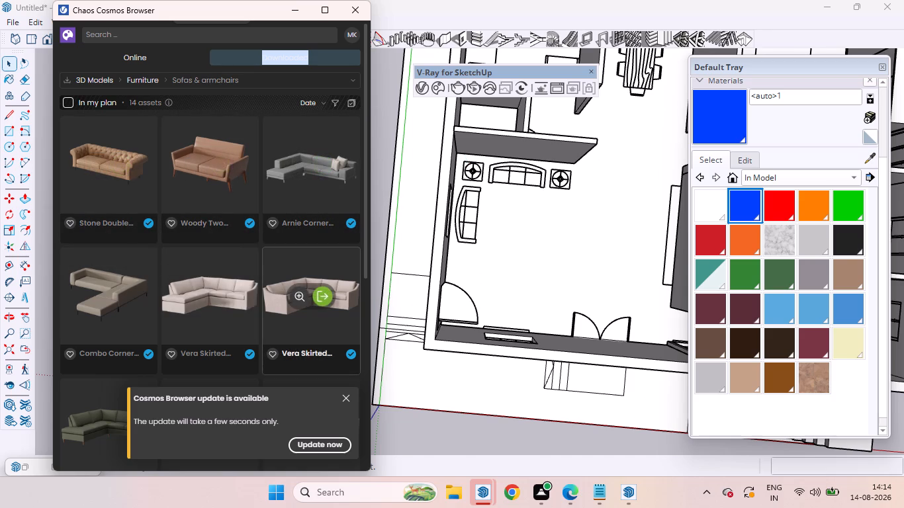
# Import the downloaded Sofa 005 asset and place it in front of the partition wall at the drawn three-seat sofa.
pyautogui.scroll(-4, 212, 232)
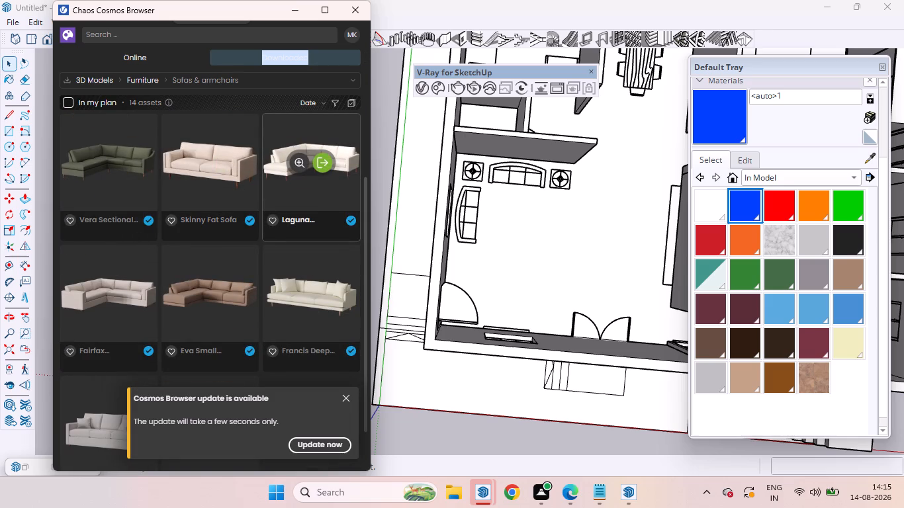
pyautogui.scroll(-6, 302, 233)
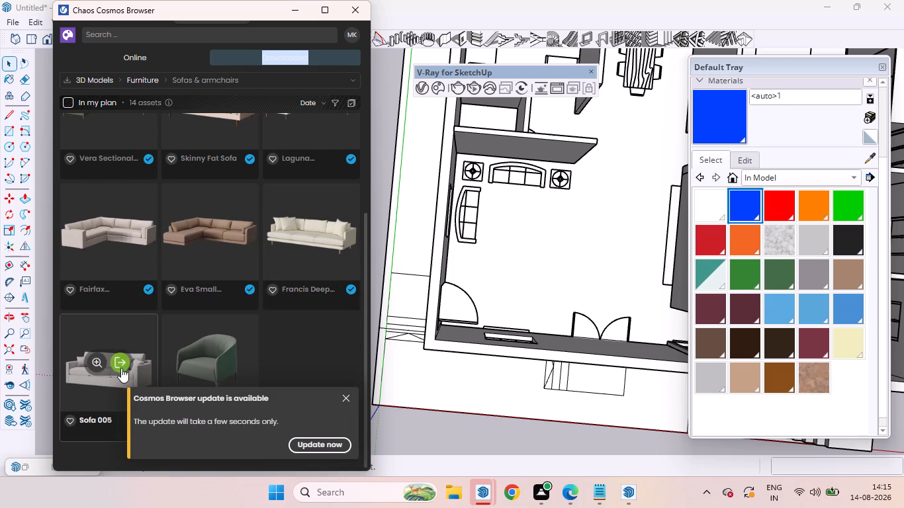
pyautogui.click(118, 365)
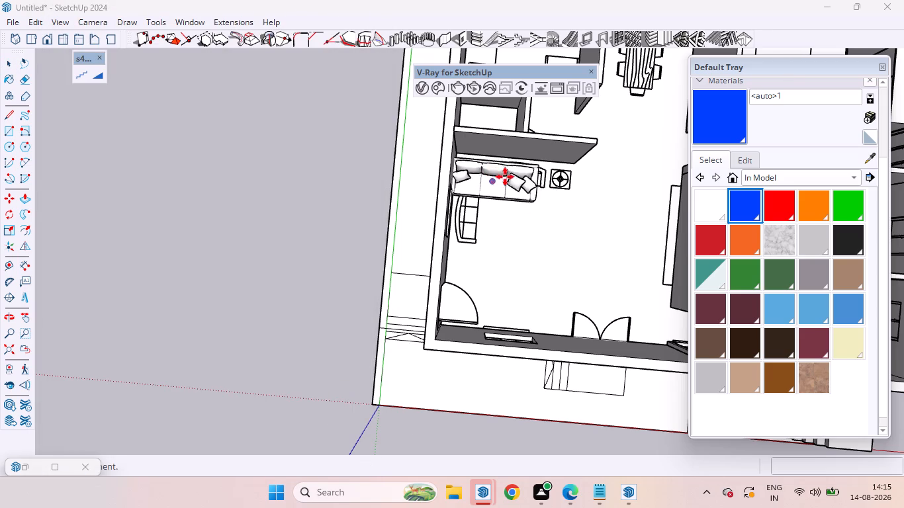
pyautogui.scroll(5, 521, 176)
pyautogui.scroll(5, 502, 231)
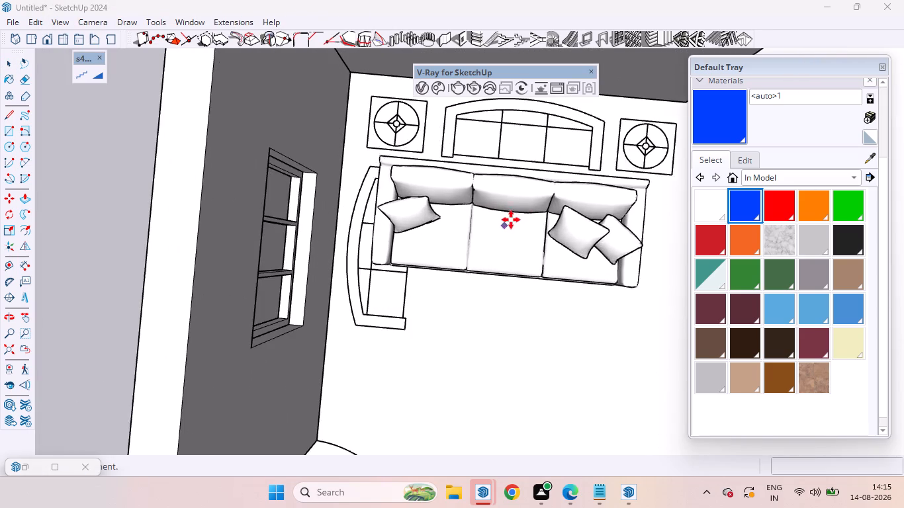
pyautogui.scroll(-2, 524, 215)
pyautogui.scroll(1, 524, 218)
pyautogui.scroll(-3, 524, 224)
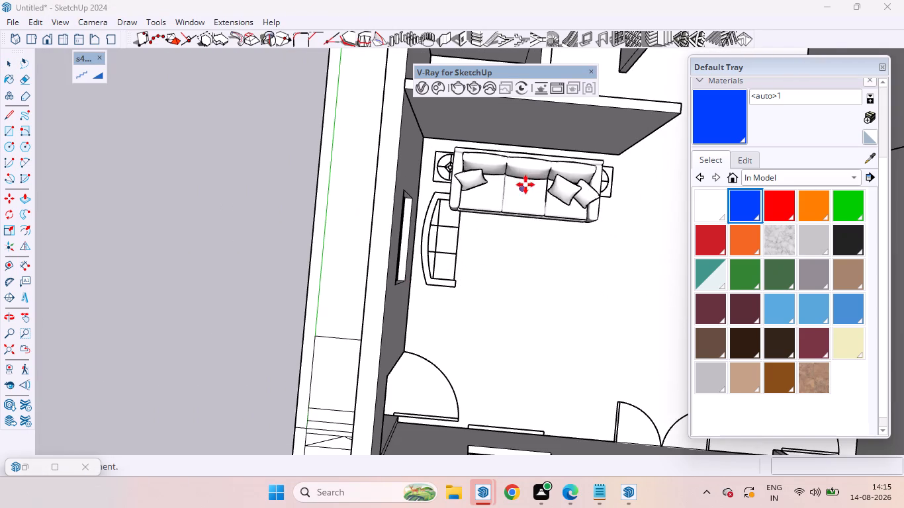
pyautogui.scroll(9, 526, 183)
pyautogui.scroll(-5, 551, 251)
pyautogui.scroll(5, 537, 268)
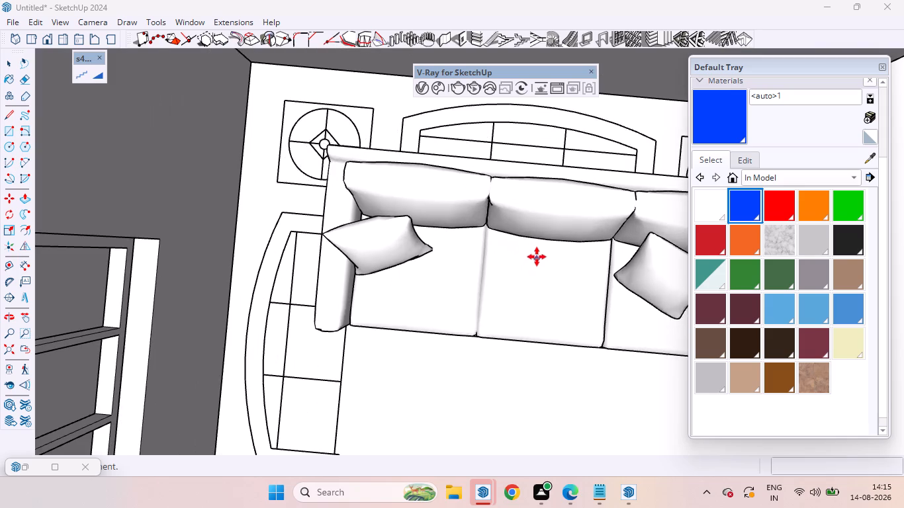
pyautogui.scroll(-2, 543, 304)
pyautogui.moveTo(539, 287); pyautogui.dragTo(504, 150, button='middle')
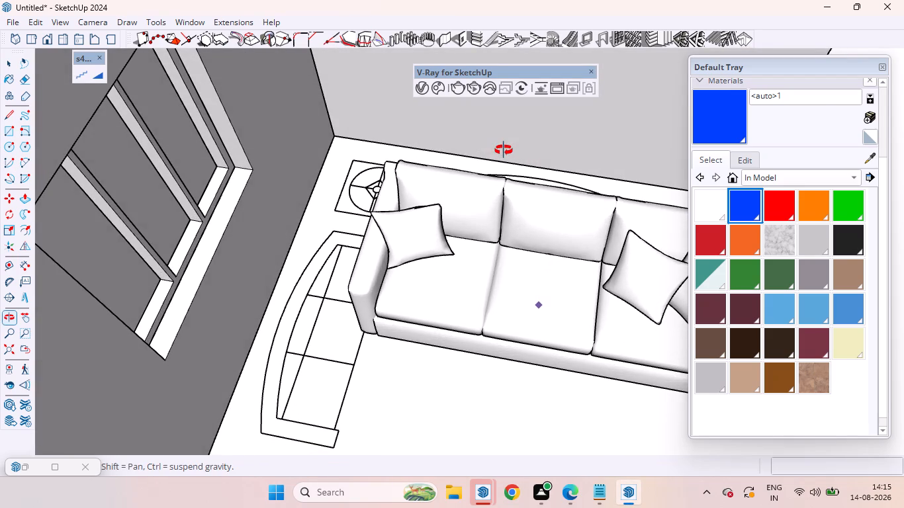
pyautogui.moveTo(504, 150); pyautogui.dragTo(520, 247, button='middle')
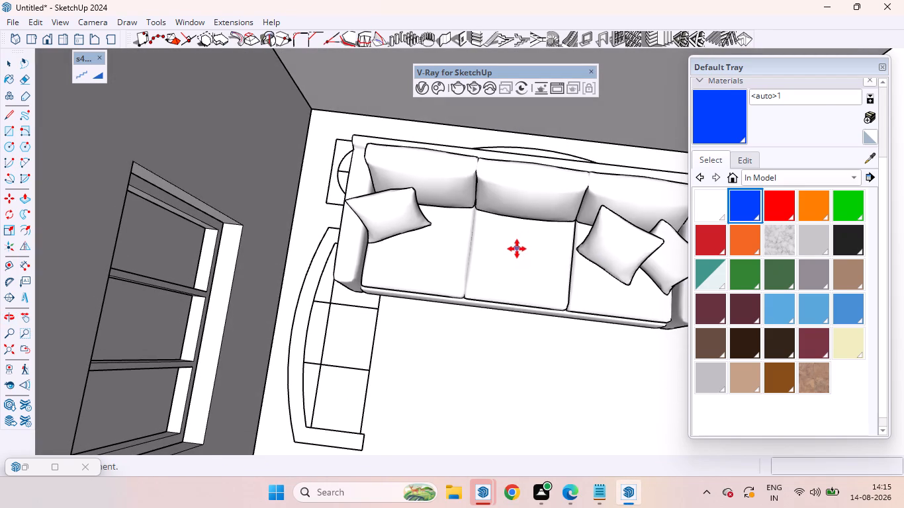
pyautogui.click(517, 249)
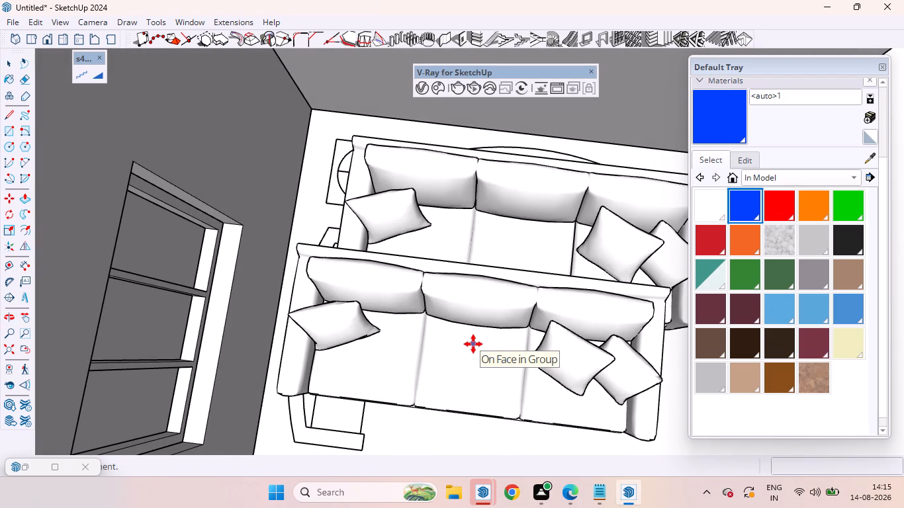
pyautogui.press('space')
# Scale Sofa 005 to about 0.91 of its length and about 0.84 of its height.
pyautogui.scroll(-13, 411, 255)
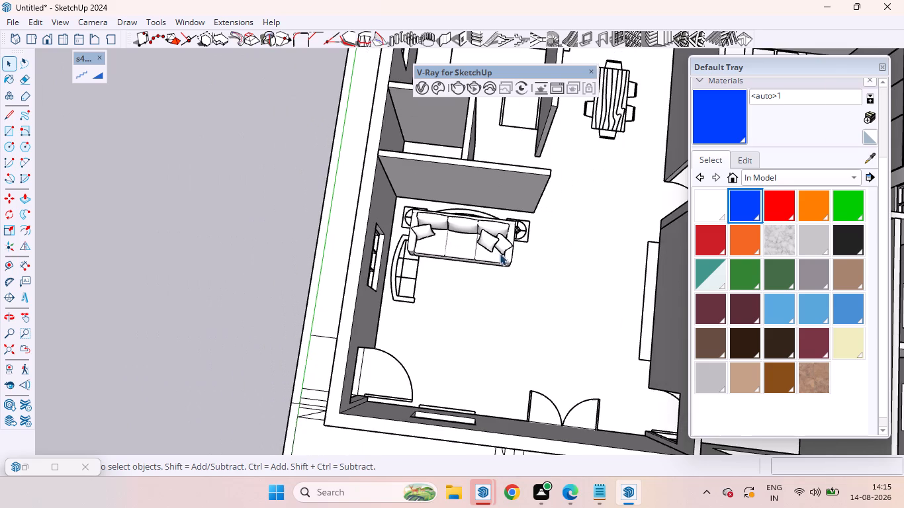
pyautogui.moveTo(489, 262); pyautogui.dragTo(383, 135, button='middle')
pyautogui.scroll(9, 509, 218)
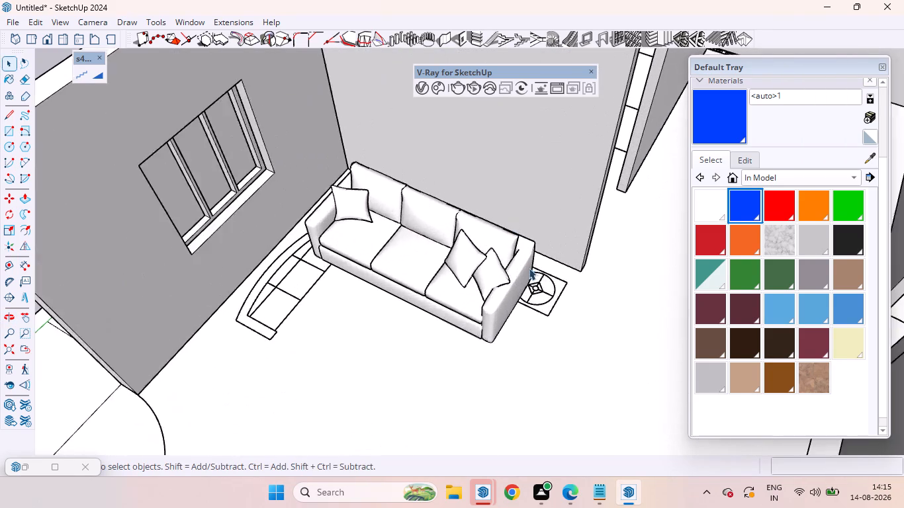
pyautogui.scroll(3, 529, 268)
pyautogui.moveTo(535, 277); pyautogui.dragTo(426, 211, button='middle')
pyautogui.scroll(5, 441, 265)
pyautogui.click(420, 260)
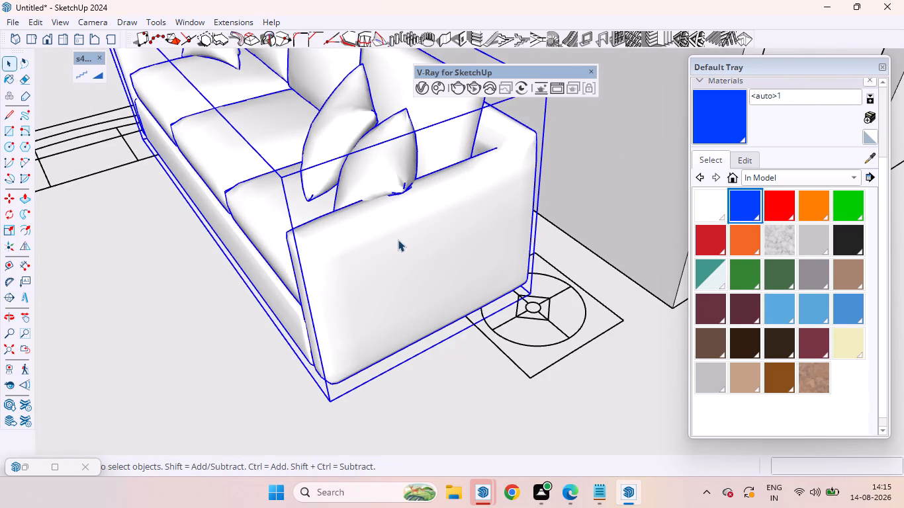
pyautogui.scroll(-13, 431, 265)
pyautogui.moveTo(354, 275); pyautogui.dragTo(409, 274, button='middle')
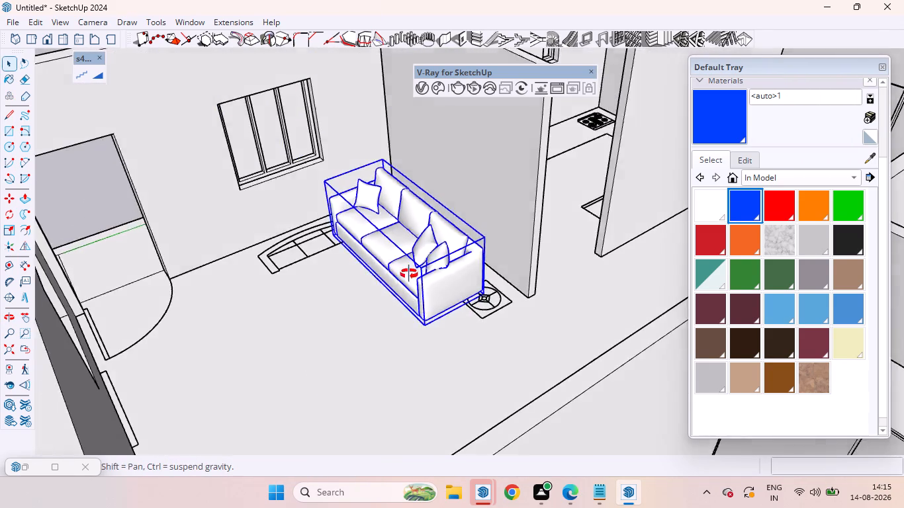
pyautogui.moveTo(409, 274); pyautogui.dragTo(553, 273, button='middle')
pyautogui.scroll(6, 533, 284)
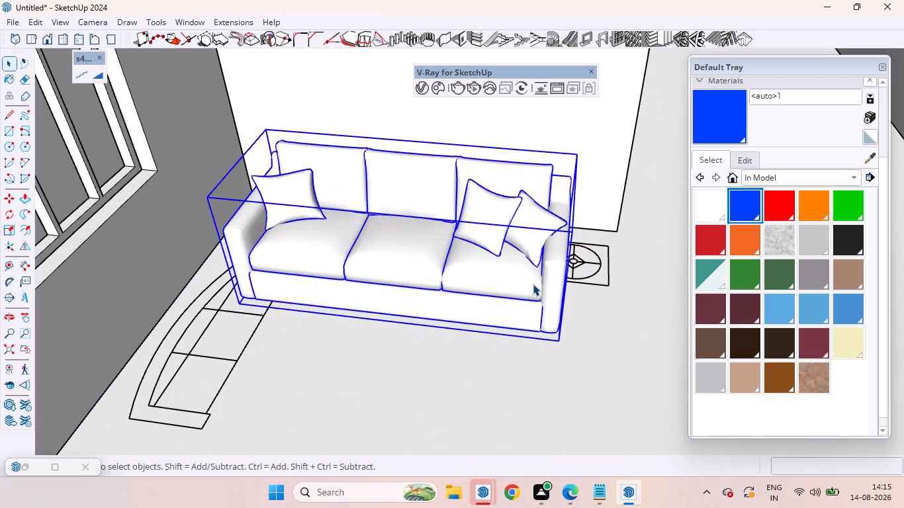
pyautogui.press('s')
pyautogui.moveTo(568, 245); pyautogui.dragTo(539, 241)
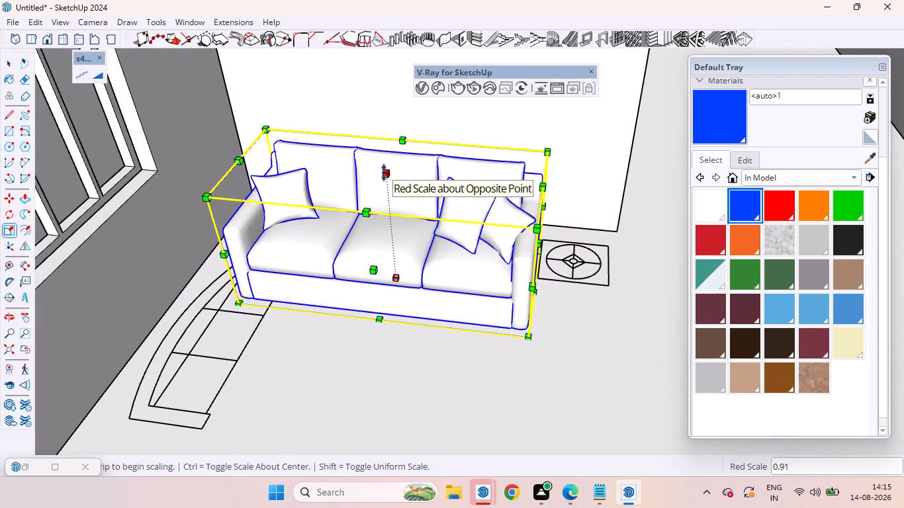
pyautogui.moveTo(384, 173); pyautogui.dragTo(389, 192)
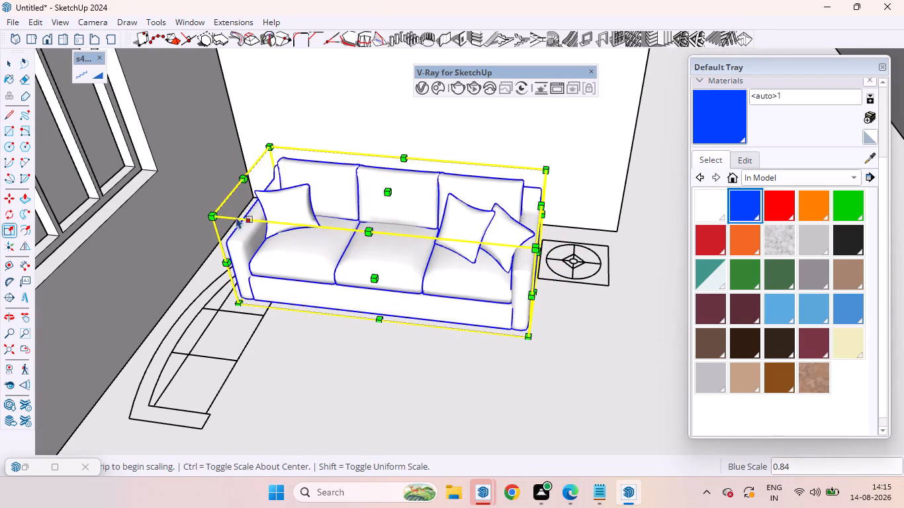
# Shorten the sofa from its window-side end to leave room for the corner side table.
pyautogui.moveTo(242, 211); pyautogui.dragTo(377, 200, button='middle')
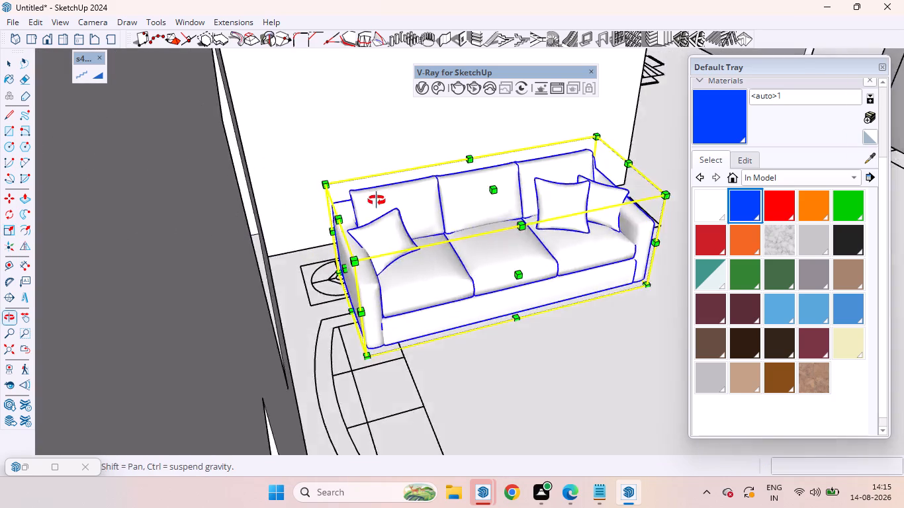
pyautogui.moveTo(377, 200); pyautogui.dragTo(378, 196, button='middle')
pyautogui.moveTo(466, 232); pyautogui.dragTo(363, 220, button='middle')
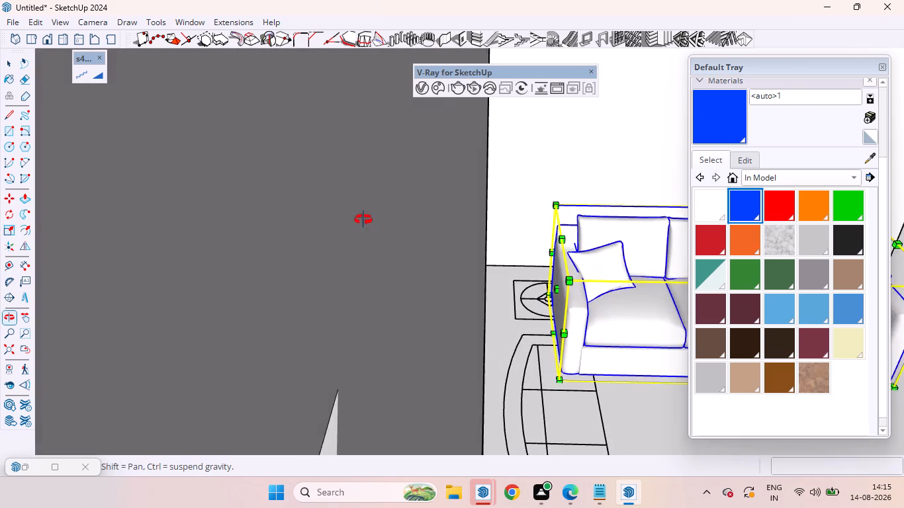
pyautogui.moveTo(363, 220); pyautogui.dragTo(315, 214, button='middle')
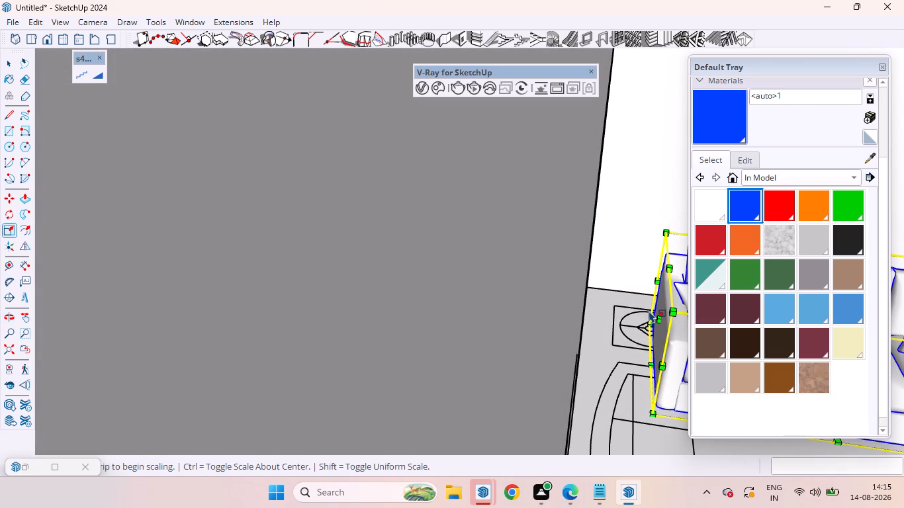
pyautogui.moveTo(658, 316); pyautogui.dragTo(685, 316)
pyautogui.scroll(-6, 597, 308)
pyautogui.scroll(-7, 680, 243)
pyautogui.scroll(-5, 585, 241)
pyautogui.scroll(1, 566, 262)
pyautogui.scroll(-10, 565, 263)
pyautogui.moveTo(633, 221); pyautogui.dragTo(597, 351, button='middle')
pyautogui.scroll(11, 637, 294)
pyautogui.scroll(-1, 631, 307)
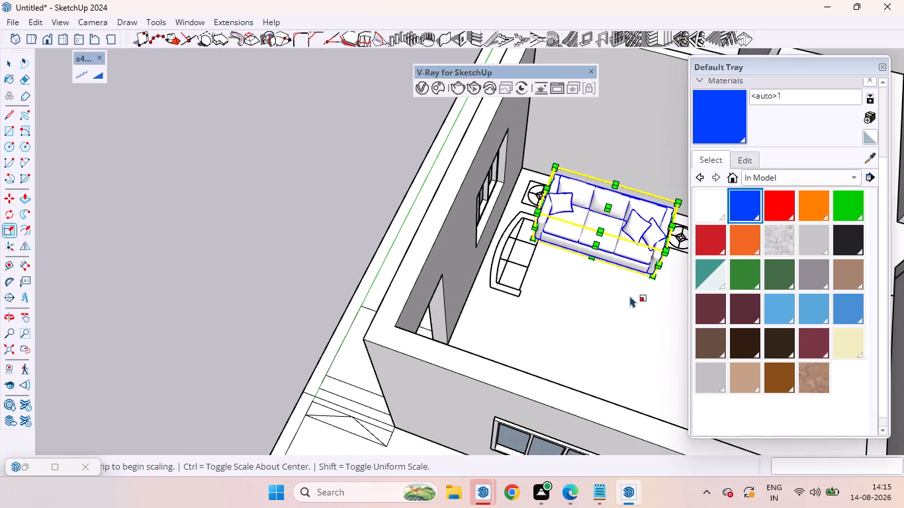
pyautogui.press('space')
pyautogui.click(588, 294)
# Move the sofa about 1' 1 1/8" back toward the partition wall, over the drawn three-seat sofa.
pyautogui.click(645, 233)
pyautogui.scroll(1, 647, 241)
pyautogui.moveTo(647, 241); pyautogui.dragTo(444, 226, button='middle')
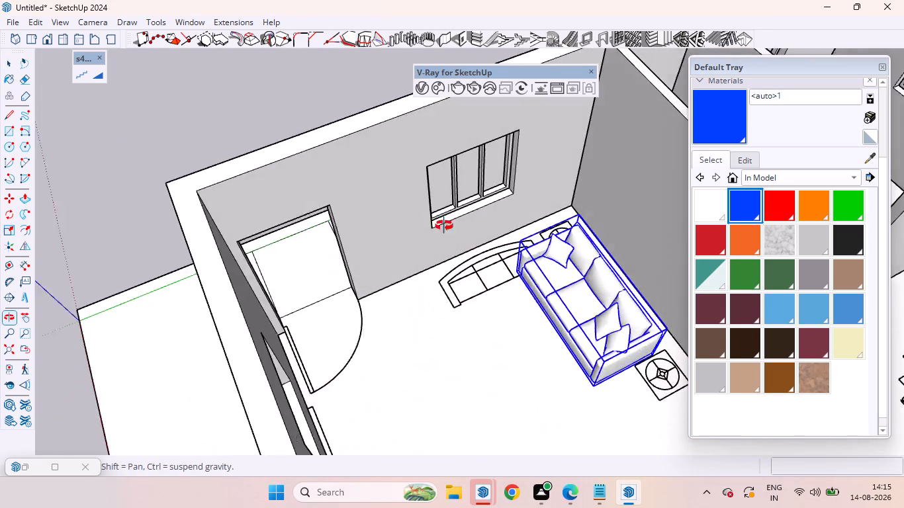
pyautogui.moveTo(444, 226); pyautogui.dragTo(443, 224, button='middle')
pyautogui.scroll(-5, 443, 219)
pyautogui.scroll(12, 592, 311)
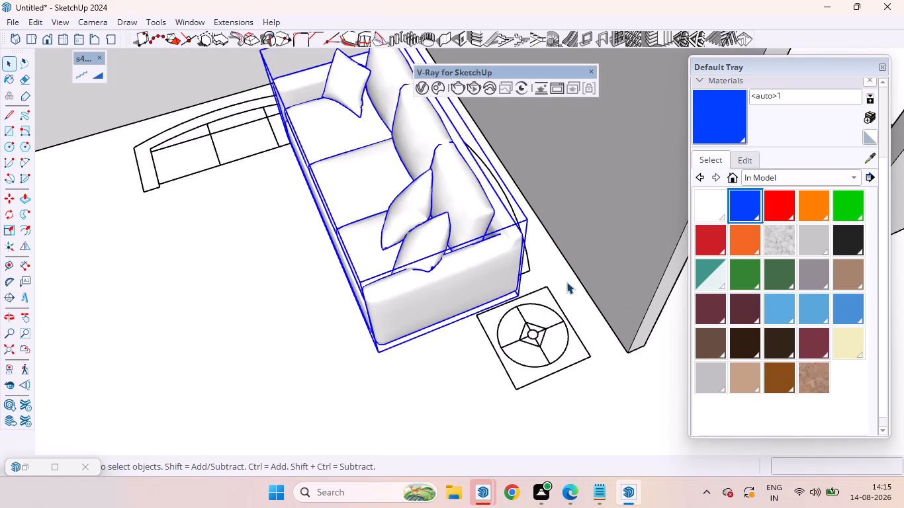
pyautogui.press('m')
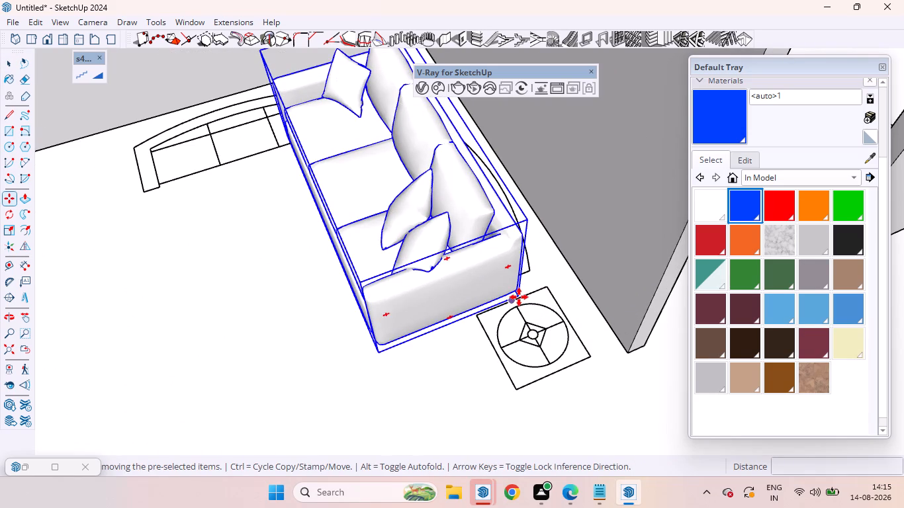
pyautogui.click(519, 297)
pyautogui.click(560, 282)
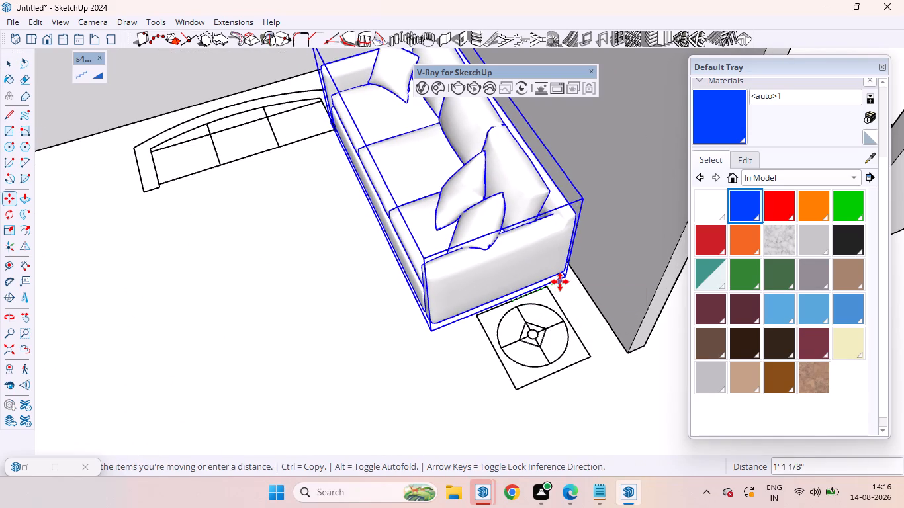
pyautogui.press('space')
pyautogui.click(332, 323)
# Copy the sofa about 4' 6" along the green axis, out in front of the original toward the second drawn sofa.
pyautogui.scroll(-6, 298, 280)
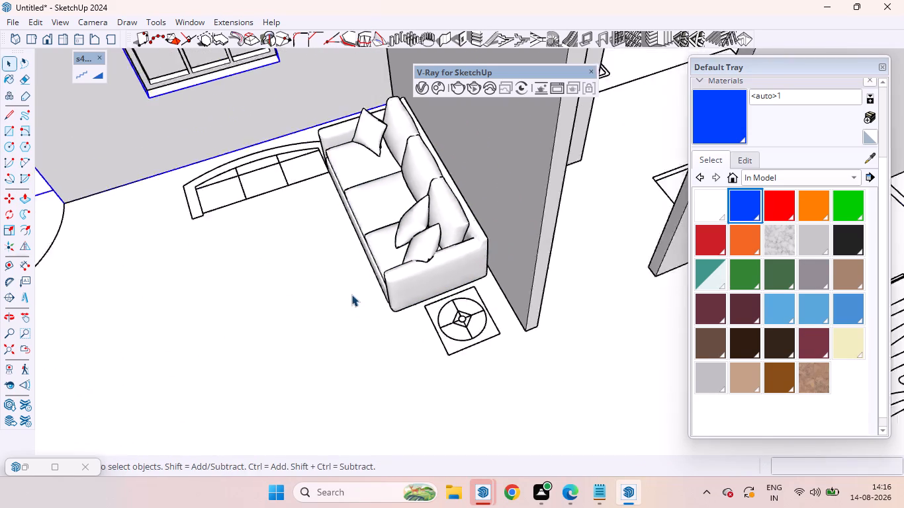
pyautogui.moveTo(339, 295); pyautogui.dragTo(588, 214, button='middle')
pyautogui.scroll(6, 410, 251)
pyautogui.moveTo(415, 255); pyautogui.dragTo(431, 257, button='middle')
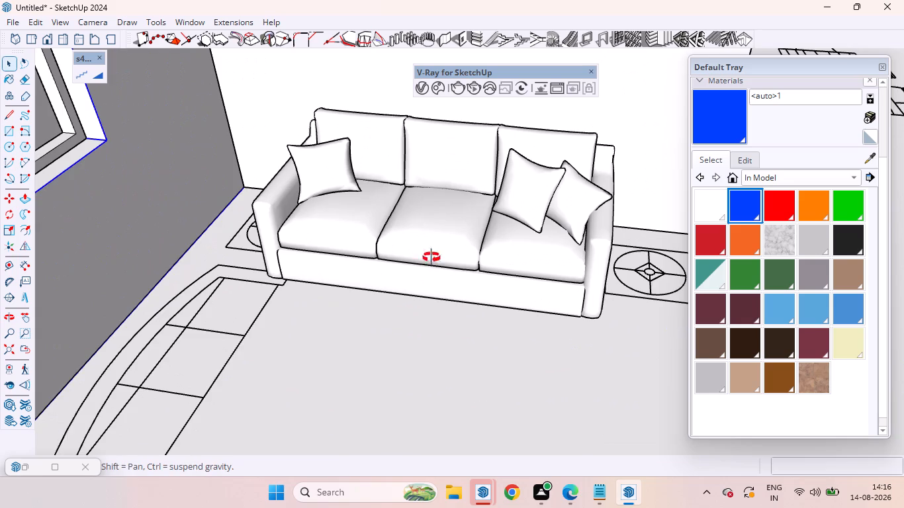
pyautogui.moveTo(431, 257); pyautogui.dragTo(64, 275, button='middle')
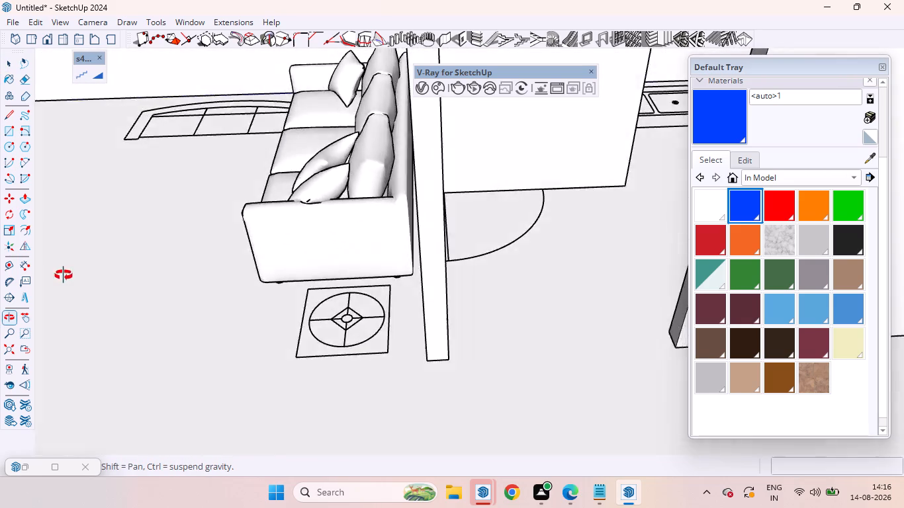
pyautogui.moveTo(64, 275); pyautogui.dragTo(384, 219, button='middle')
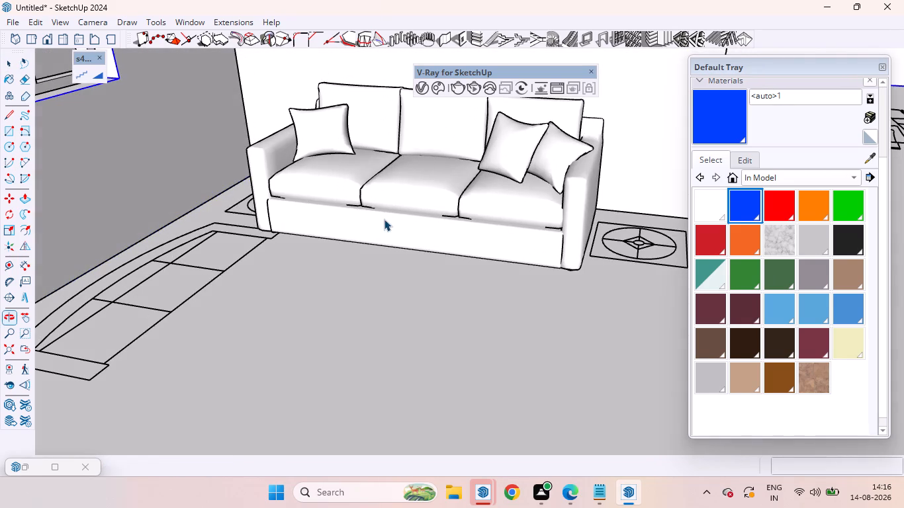
pyautogui.click(386, 206)
pyautogui.press('m')
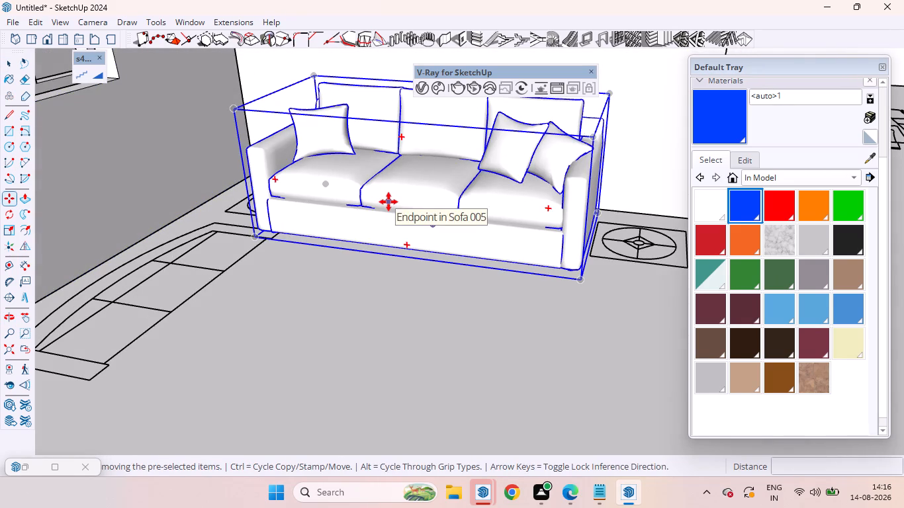
pyautogui.click(388, 202)
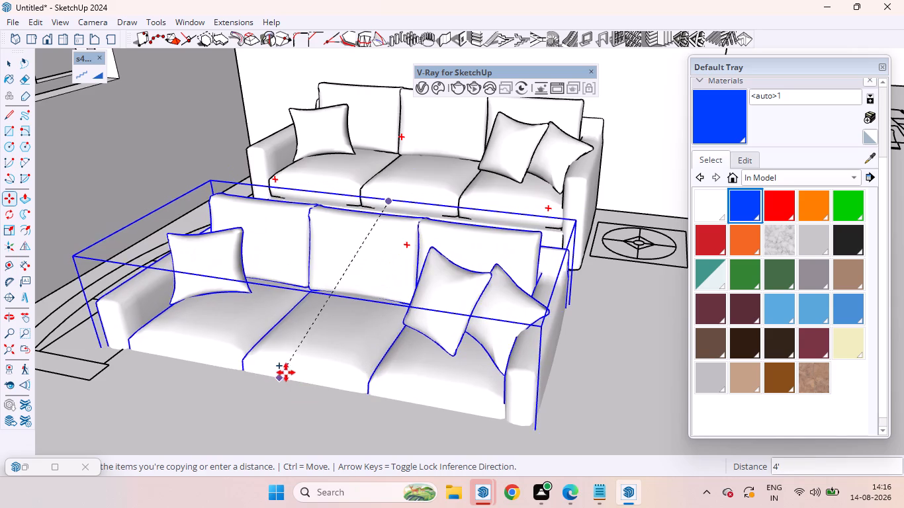
pyautogui.press('Left')
pyautogui.click(269, 411)
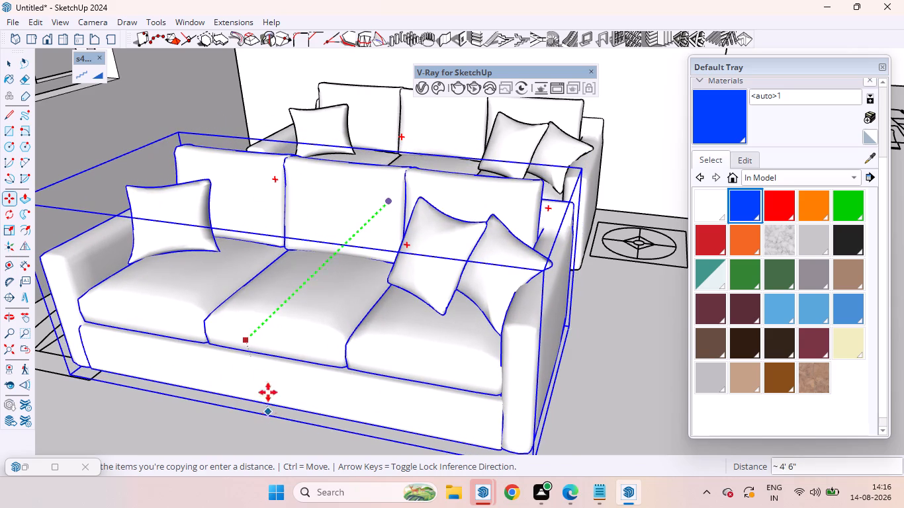
pyautogui.press('space')
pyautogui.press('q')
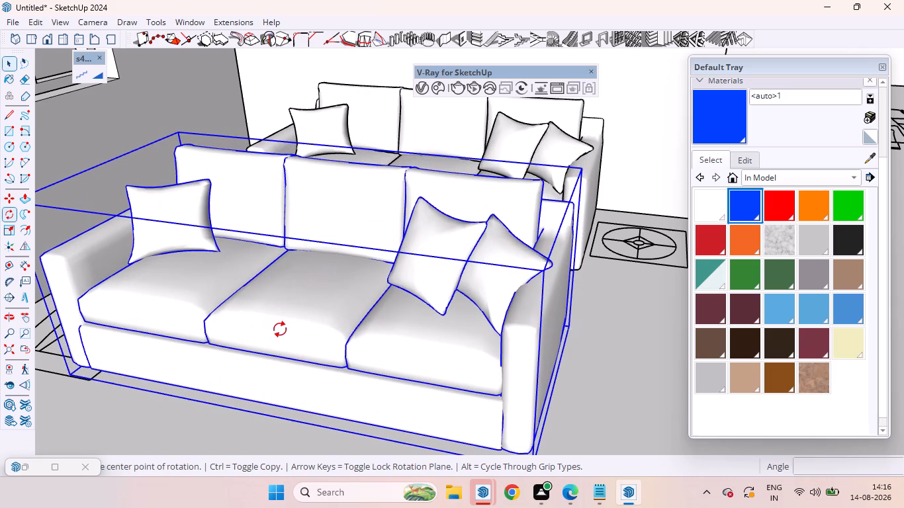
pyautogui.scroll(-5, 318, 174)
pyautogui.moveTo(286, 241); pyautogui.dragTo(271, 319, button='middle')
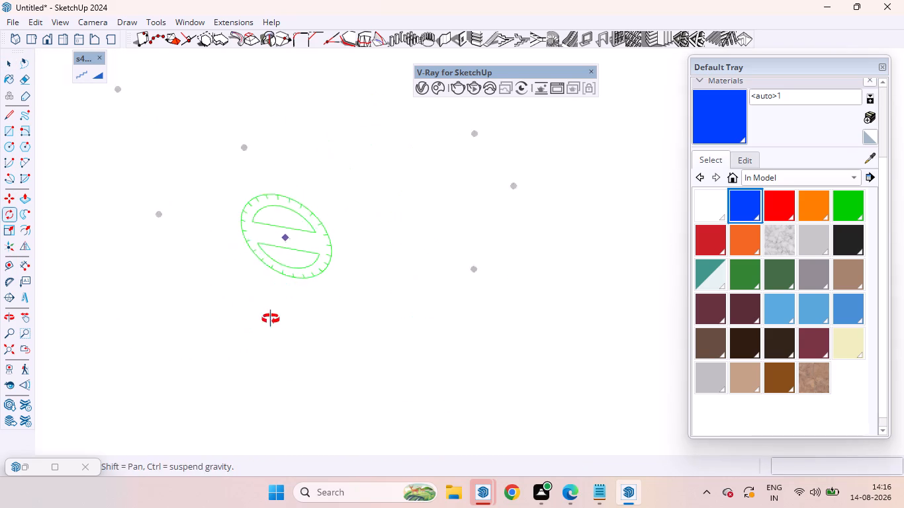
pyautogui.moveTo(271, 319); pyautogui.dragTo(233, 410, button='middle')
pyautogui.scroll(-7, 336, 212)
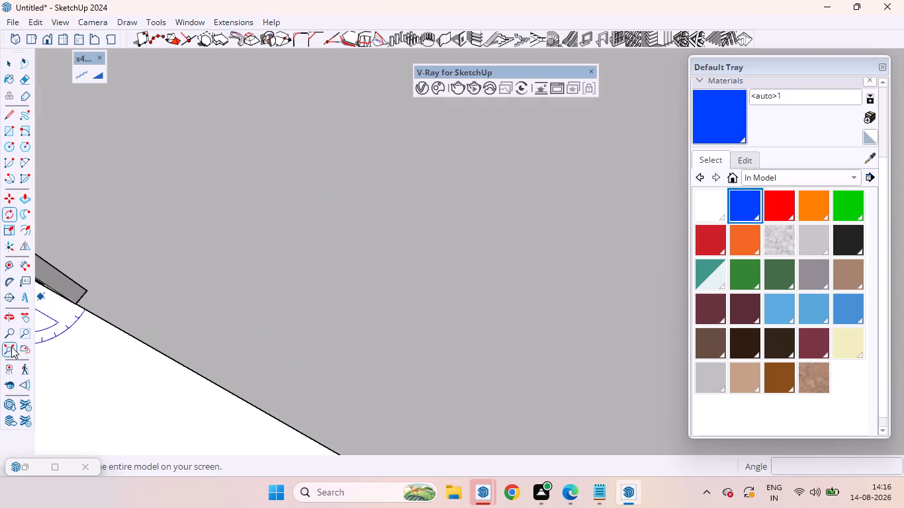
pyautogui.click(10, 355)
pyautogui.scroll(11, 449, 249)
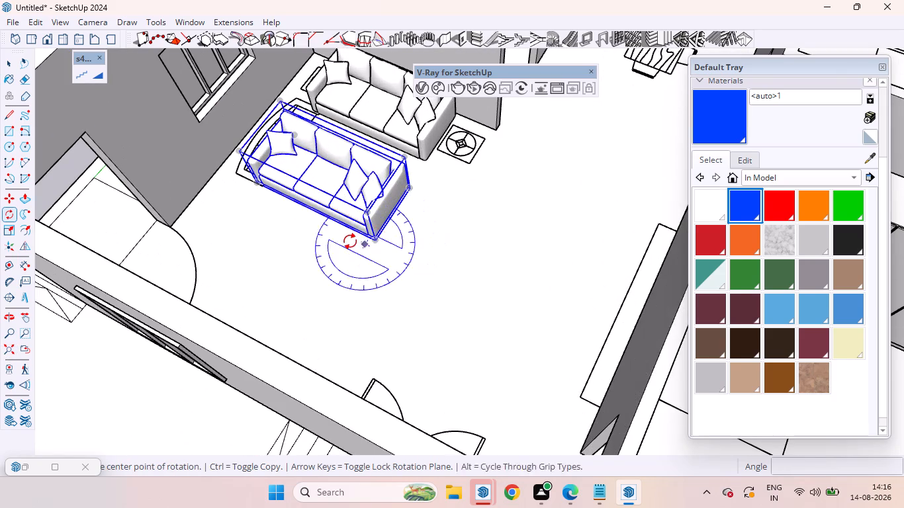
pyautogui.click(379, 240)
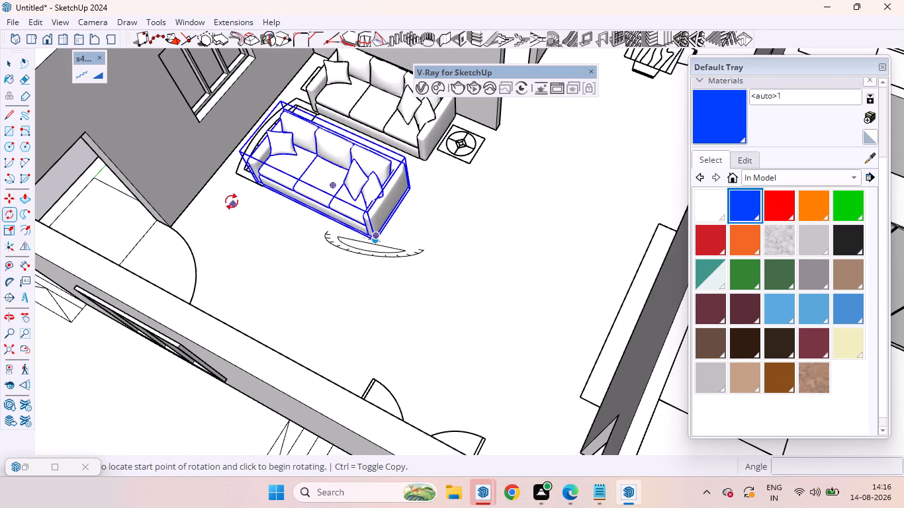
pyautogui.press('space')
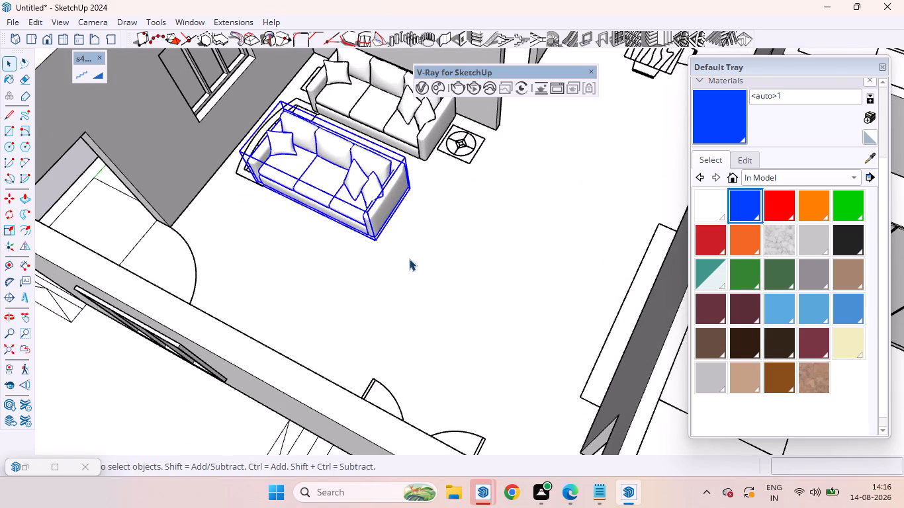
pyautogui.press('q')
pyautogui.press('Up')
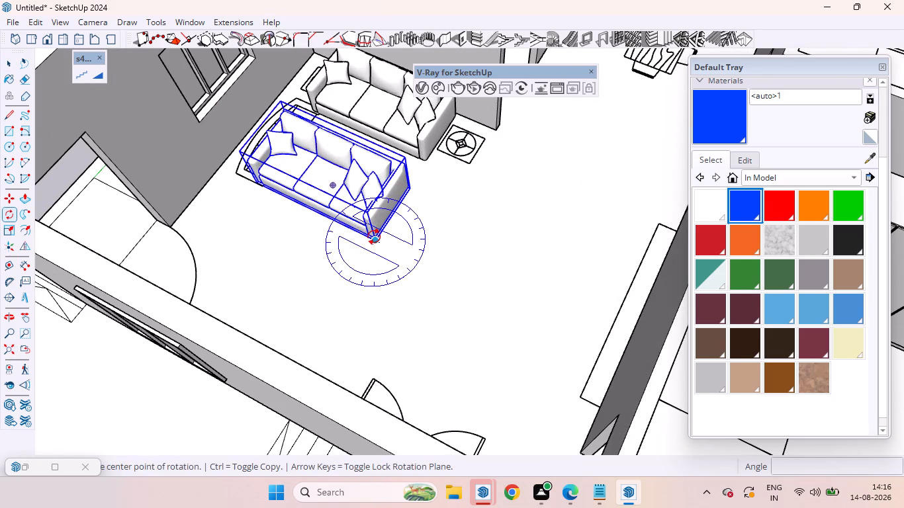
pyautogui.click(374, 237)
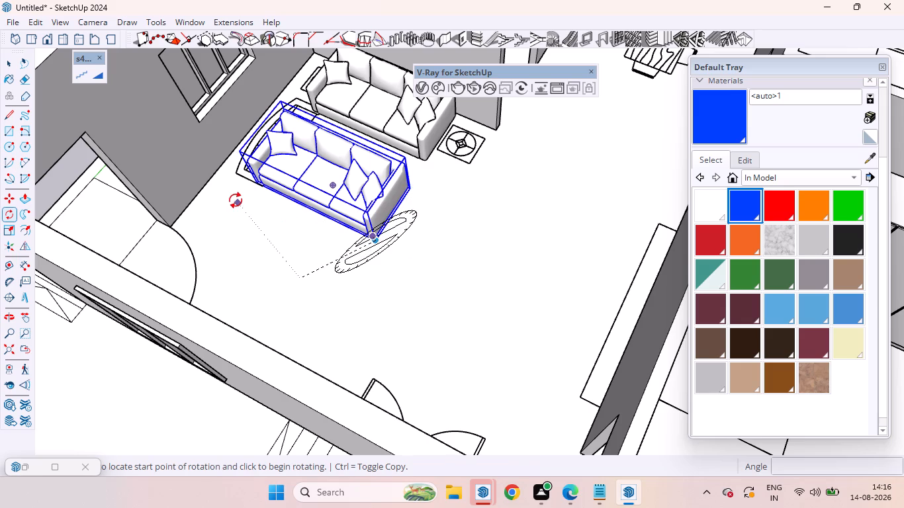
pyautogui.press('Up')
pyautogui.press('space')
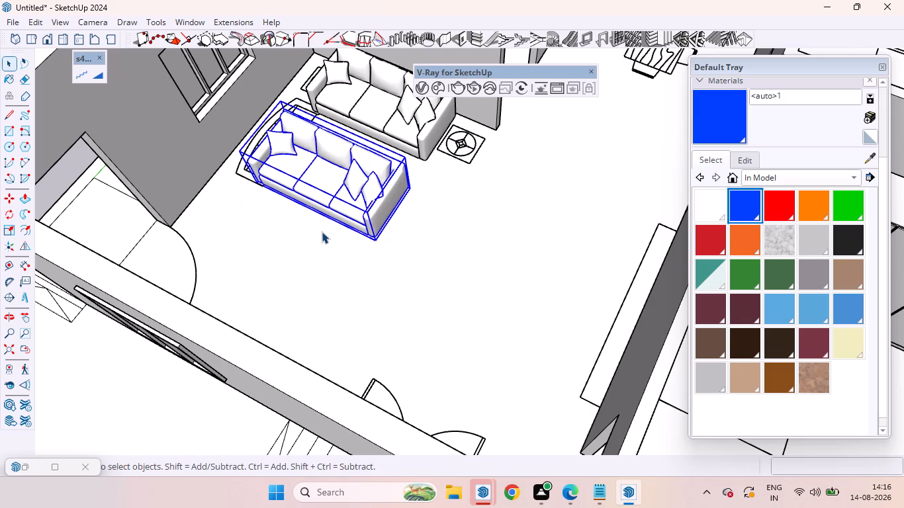
# Rotate the copied sofa 90° about the vertical axis, pivoting on its front bottom corner.
pyautogui.press('q')
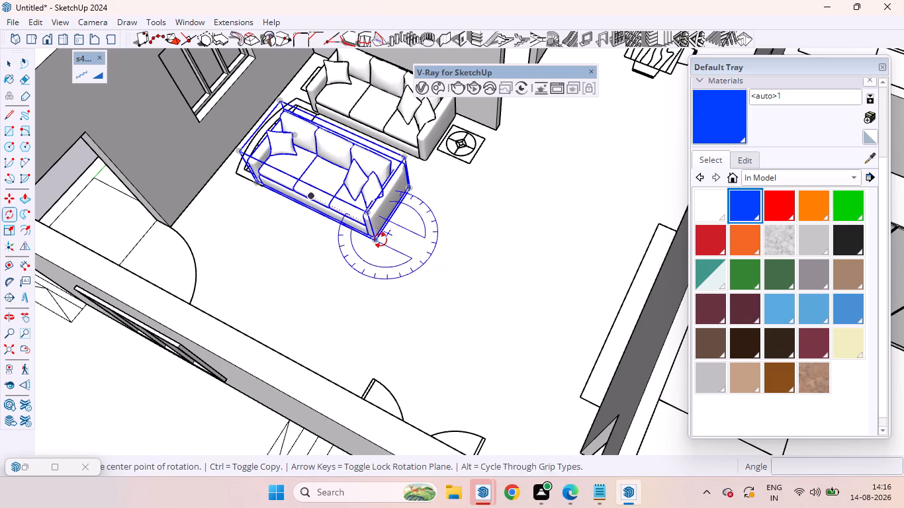
pyautogui.press('Up')
pyautogui.click(377, 237)
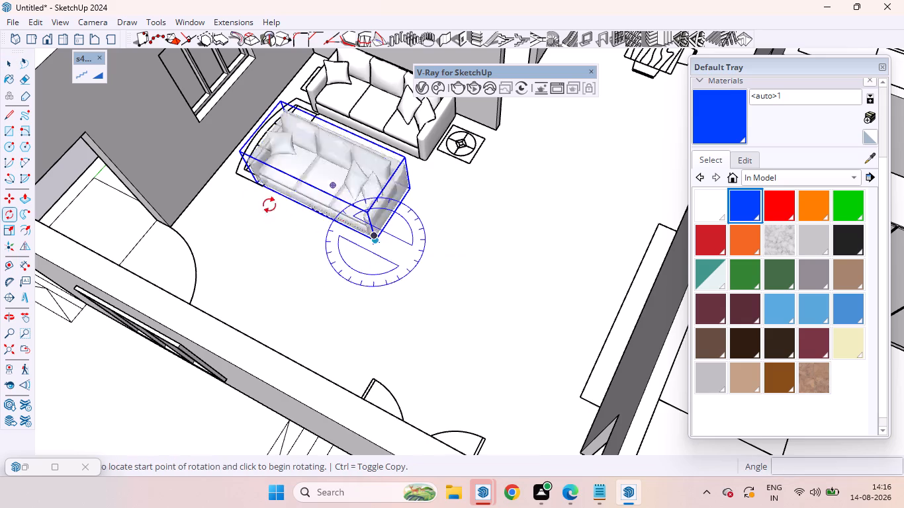
pyautogui.click(259, 185)
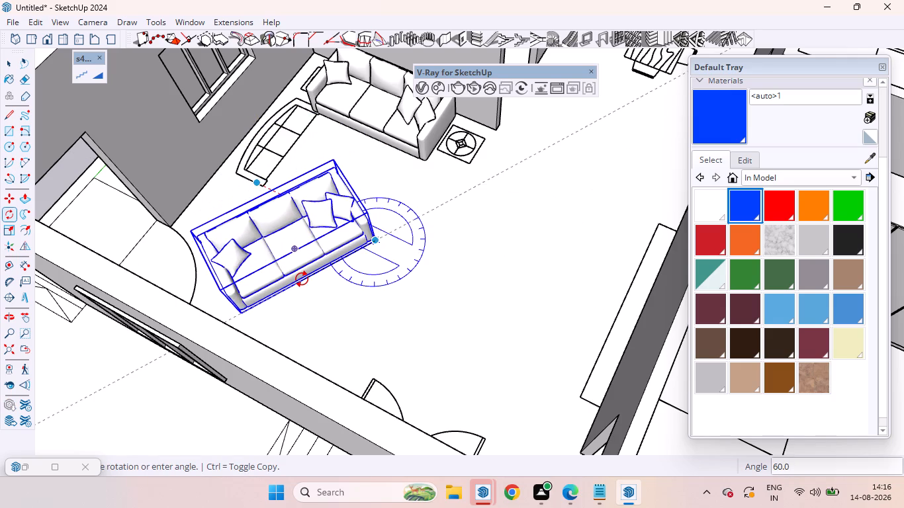
pyautogui.write('90')
pyautogui.press('Return')
pyautogui.press('space')
# Move the rotated sofa about 6' 1/2" against the window wall, over the drawn sofa beside the corner side table.
pyautogui.click(323, 260)
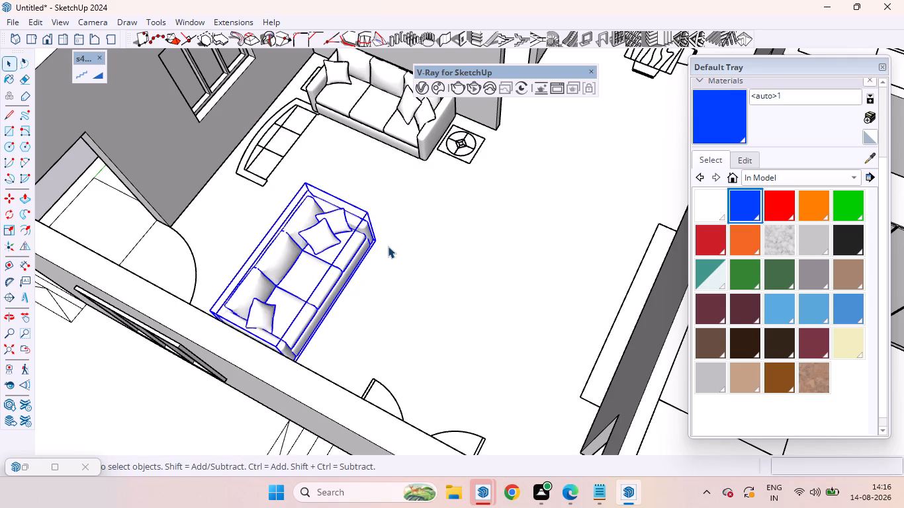
pyautogui.press('m')
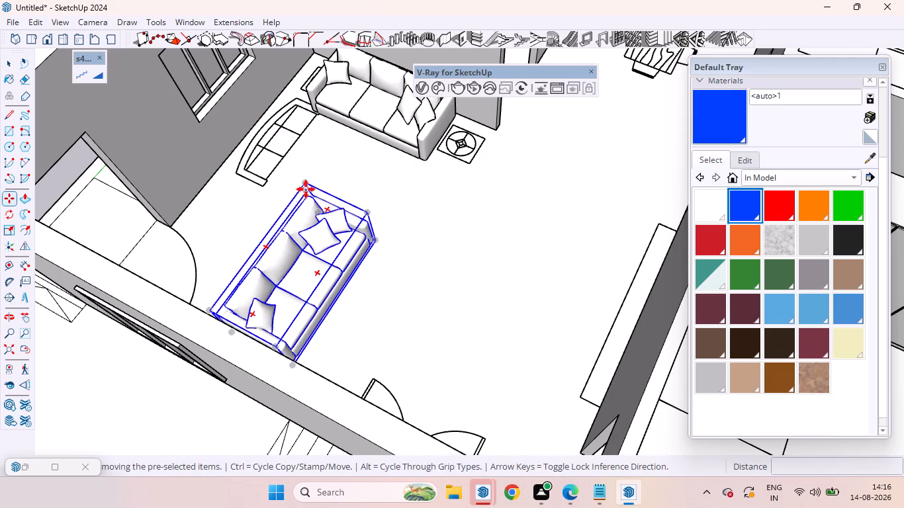
pyautogui.click(307, 184)
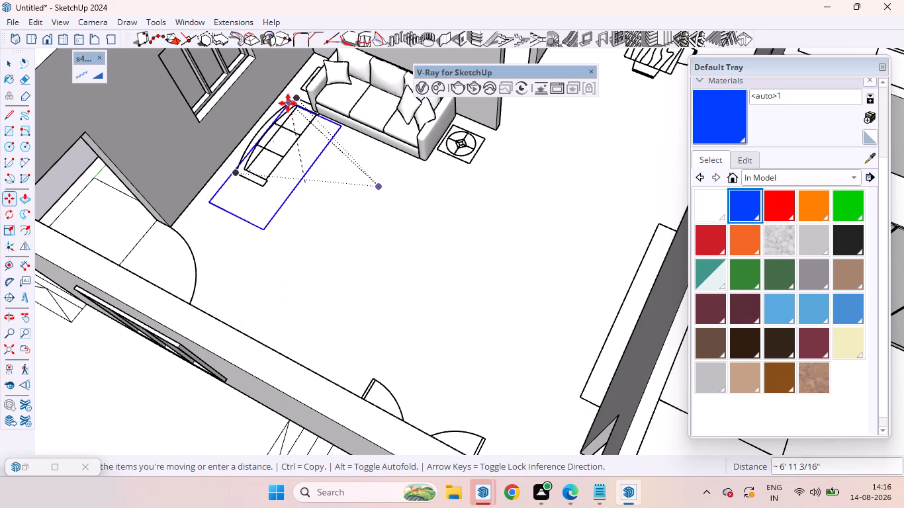
pyautogui.click(269, 46)
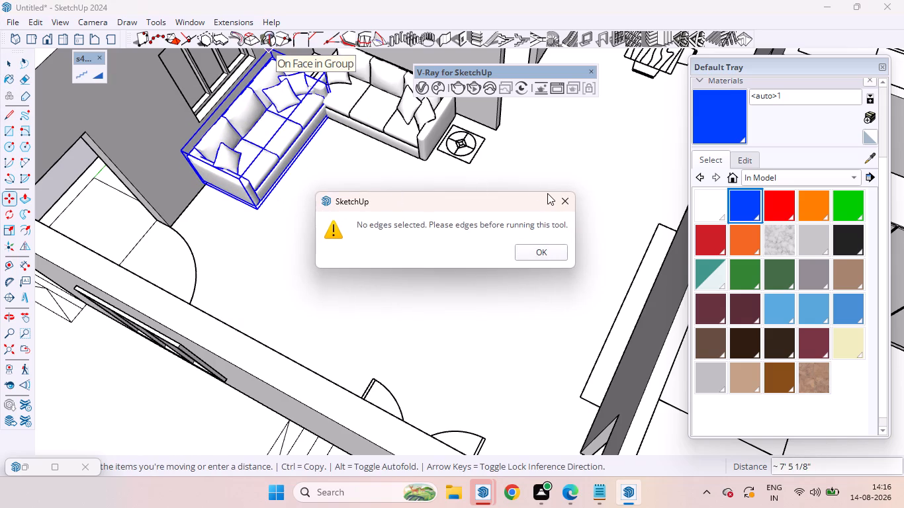
pyautogui.click(551, 194)
pyautogui.click(567, 198)
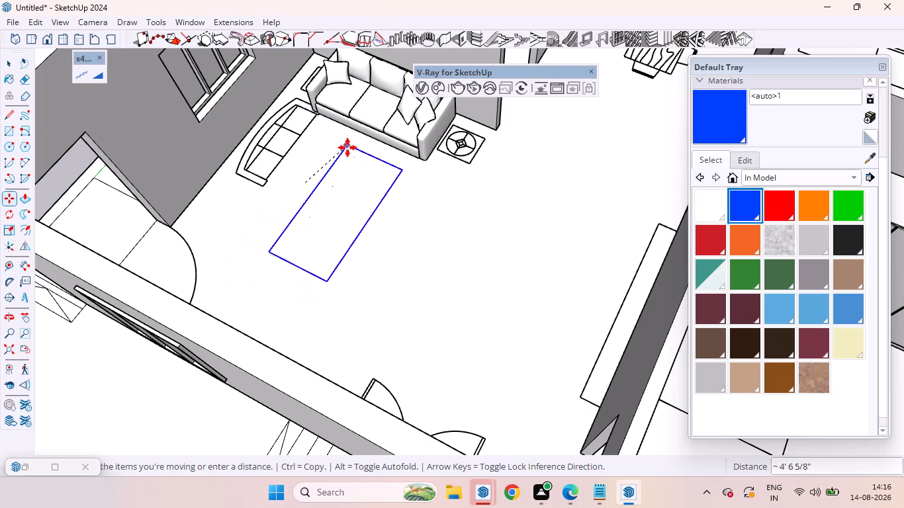
pyautogui.moveTo(300, 122); pyautogui.dragTo(140, 54, button='middle')
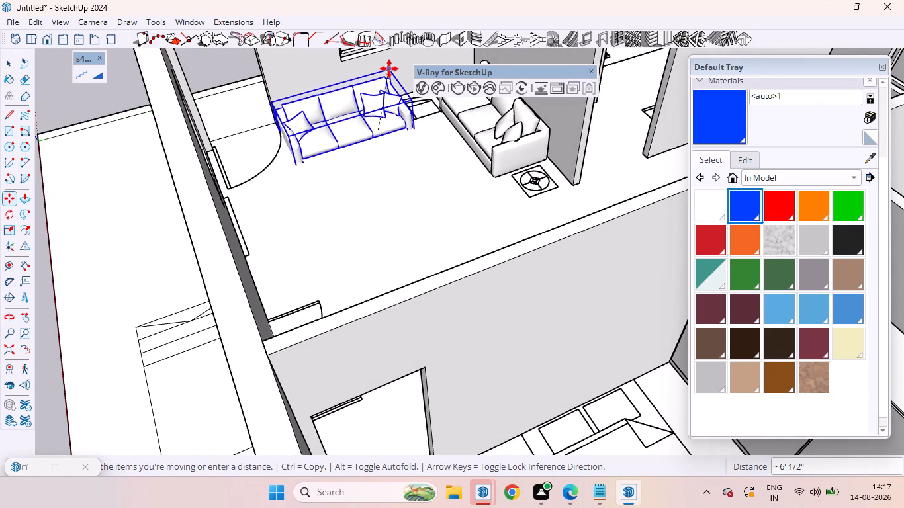
pyautogui.click(390, 65)
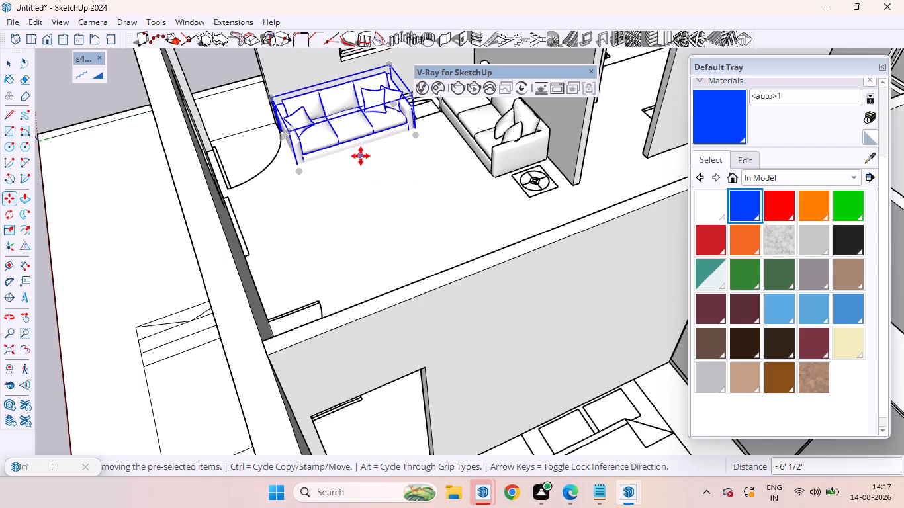
# Raise the rotated sofa about 4 1/16" along the blue axis to floor level, and deselect it.
pyautogui.click(361, 156)
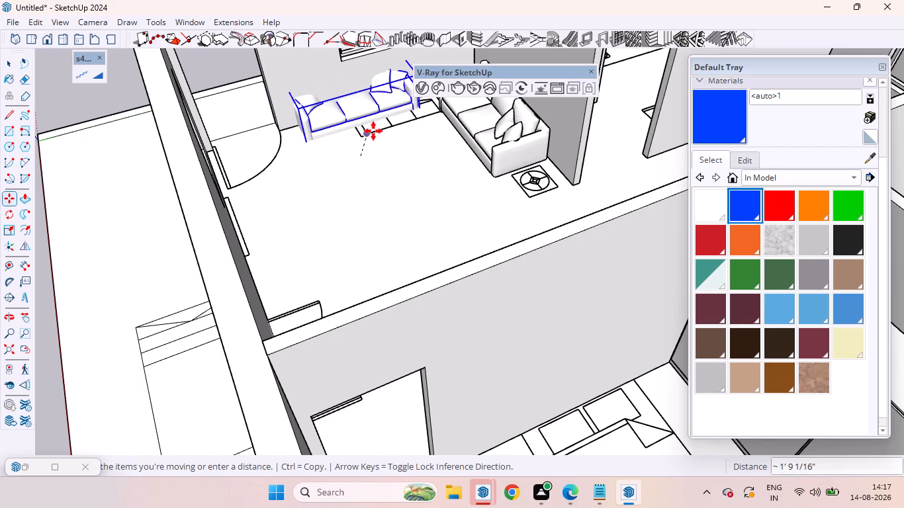
pyautogui.press('Up')
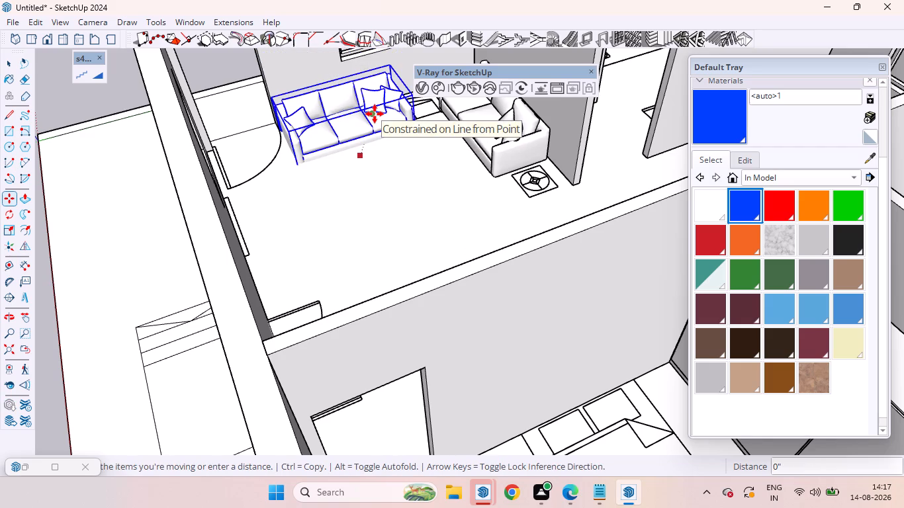
pyautogui.click(375, 114)
pyautogui.scroll(12, 287, 146)
pyautogui.click(320, 165)
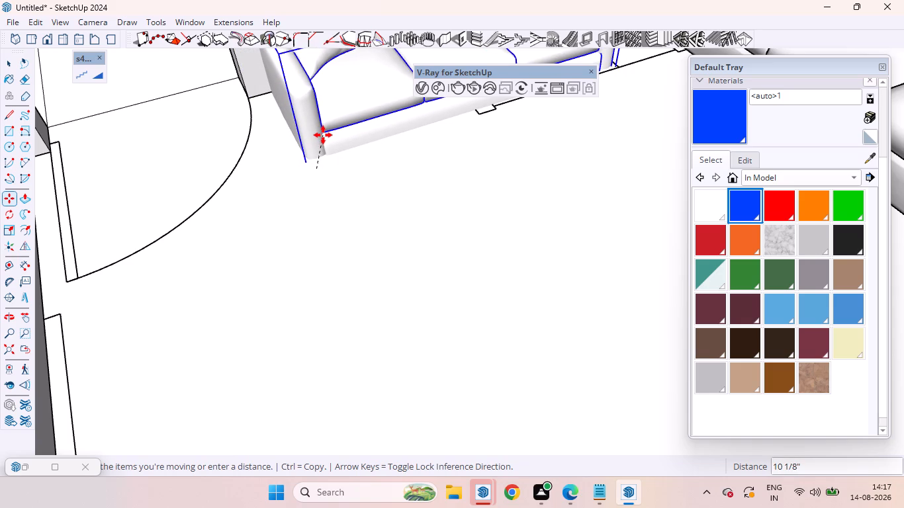
pyautogui.press('Up')
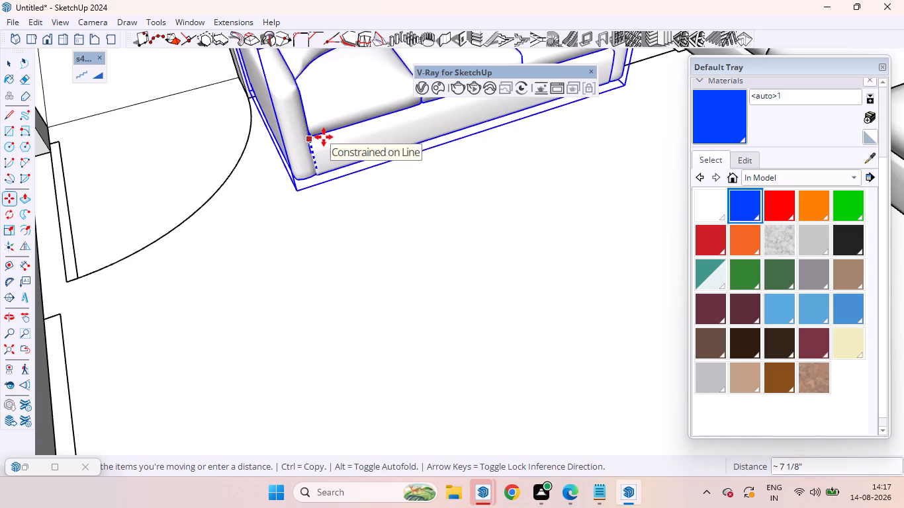
pyautogui.click(326, 150)
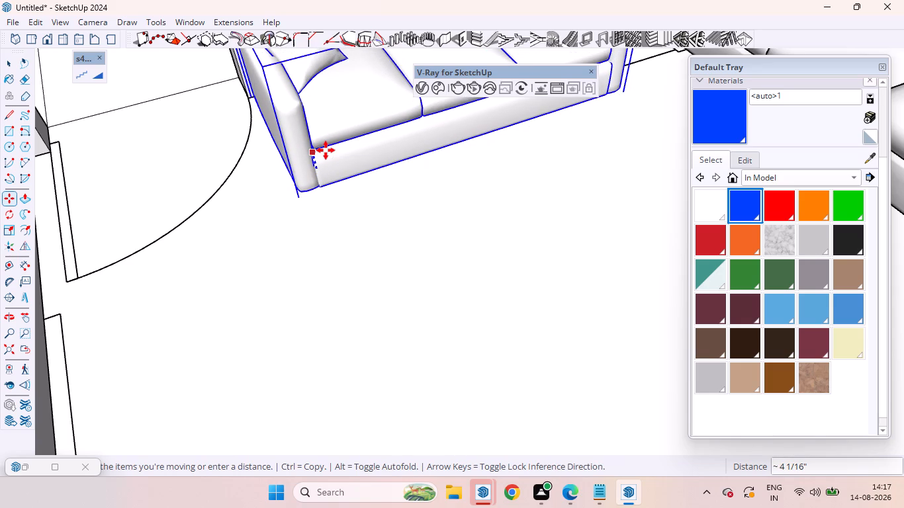
pyautogui.press('space')
pyautogui.click(258, 231)
# Examine how the rotated sofa's base meets the floor and how both sofas sit around the corner side table.
pyautogui.scroll(8, 300, 203)
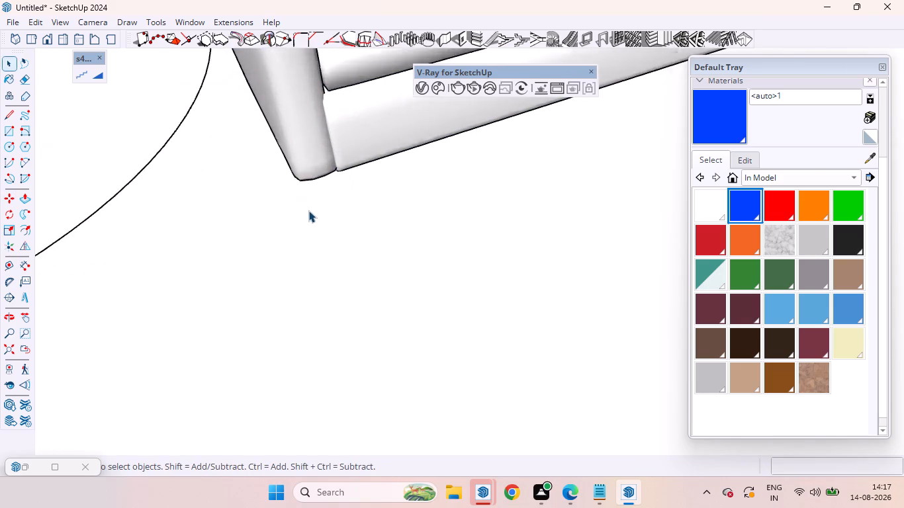
pyautogui.scroll(5, 308, 210)
pyautogui.moveTo(310, 218); pyautogui.dragTo(497, 79, button='middle')
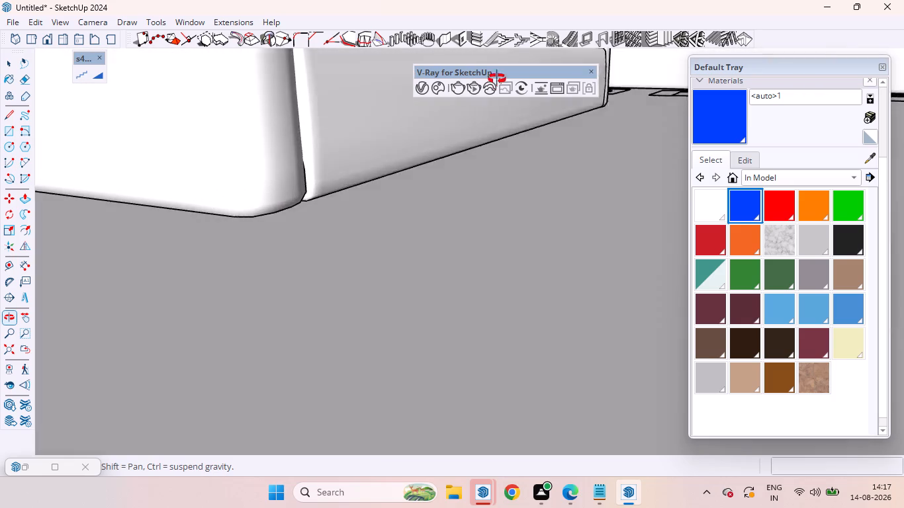
pyautogui.moveTo(497, 79); pyautogui.dragTo(516, 99, button='middle')
pyautogui.scroll(-7, 353, 220)
pyautogui.scroll(-5, 310, 280)
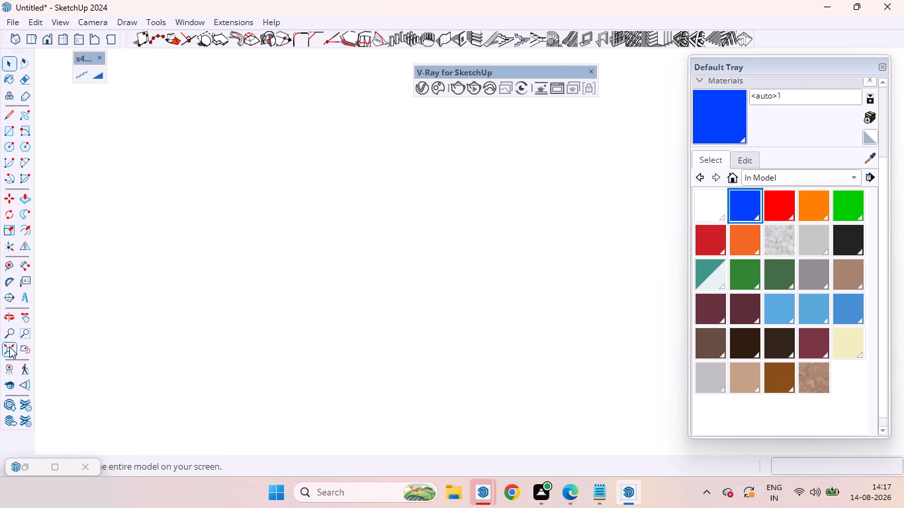
pyautogui.click(9, 347)
pyautogui.scroll(5, 422, 179)
pyautogui.click(54, 222)
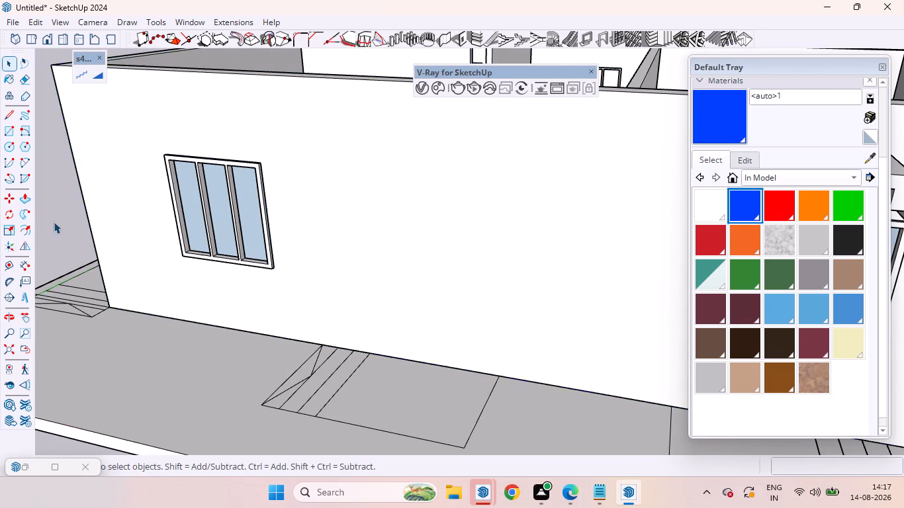
pyautogui.scroll(-8, 178, 163)
pyautogui.scroll(-6, 249, 145)
pyautogui.moveTo(318, 111); pyautogui.dragTo(158, 305, button='middle')
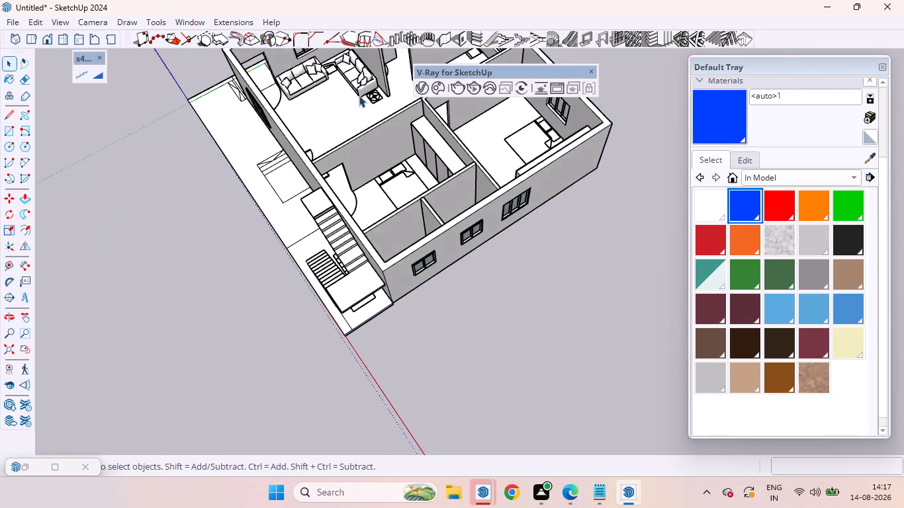
pyautogui.scroll(6, 347, 72)
pyautogui.scroll(-7, 281, 70)
pyautogui.scroll(11, 246, 20)
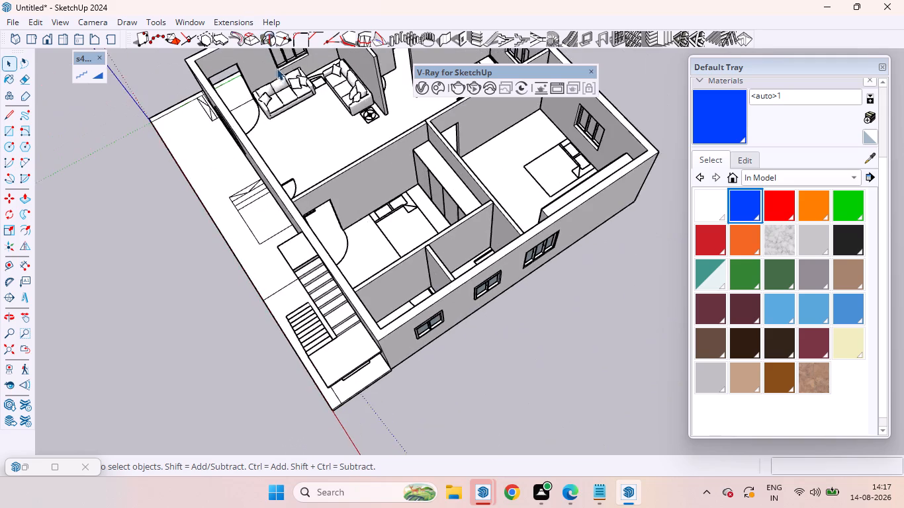
pyautogui.scroll(5, 277, 68)
pyautogui.scroll(15, 330, 56)
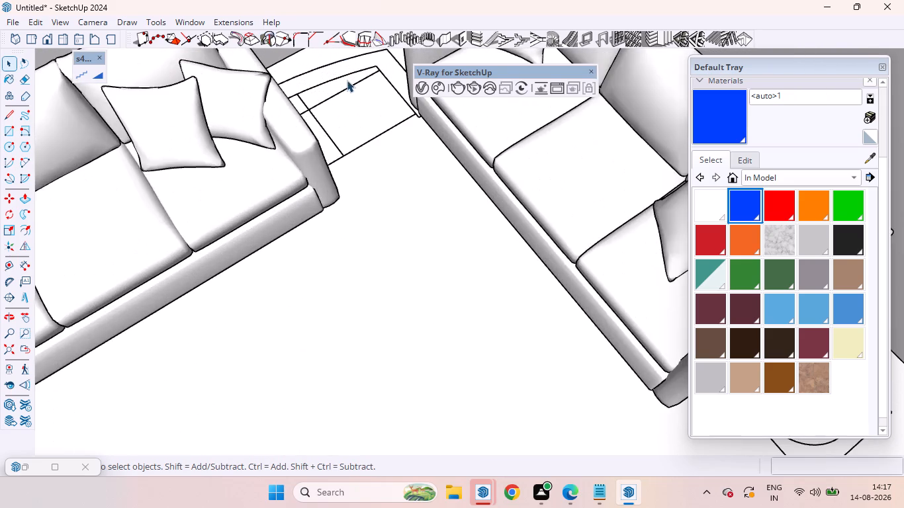
pyautogui.scroll(-15, 347, 80)
pyautogui.scroll(1, 346, 113)
pyautogui.scroll(-5, 346, 114)
pyautogui.scroll(3, 310, 116)
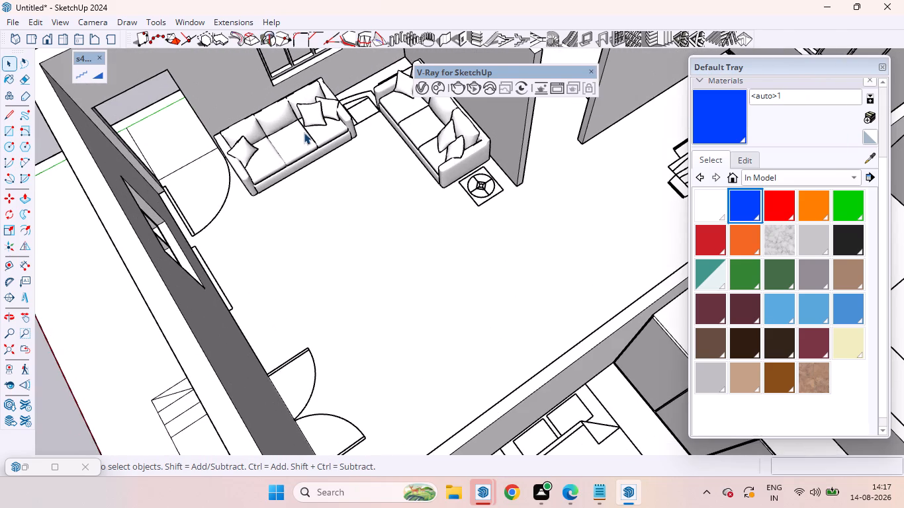
# Move the sofa on the window wall about 1' 2 9/16" along the green axis toward the other sofa, and deselect it.
pyautogui.click(298, 133)
pyautogui.click(296, 142)
pyautogui.scroll(4, 353, 105)
pyautogui.moveTo(359, 120); pyautogui.dragTo(225, 113, button='middle')
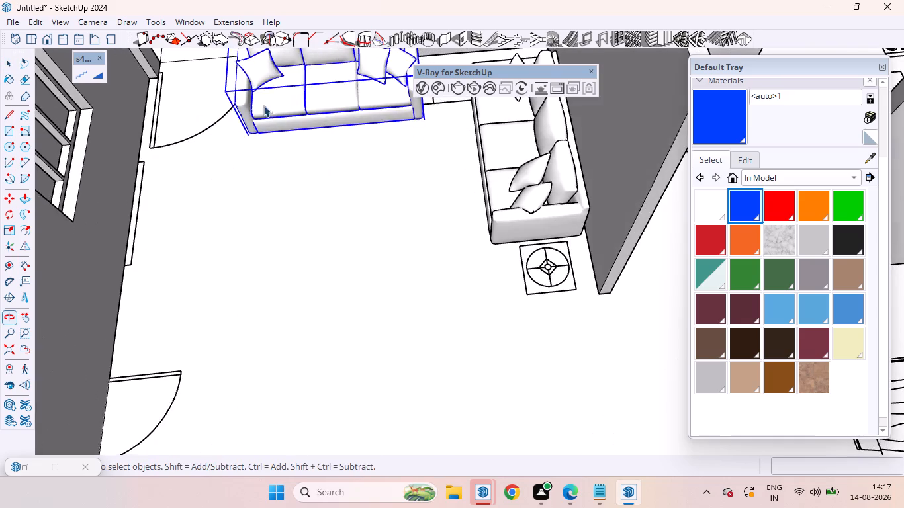
pyautogui.scroll(-5, 338, 154)
pyautogui.press('m')
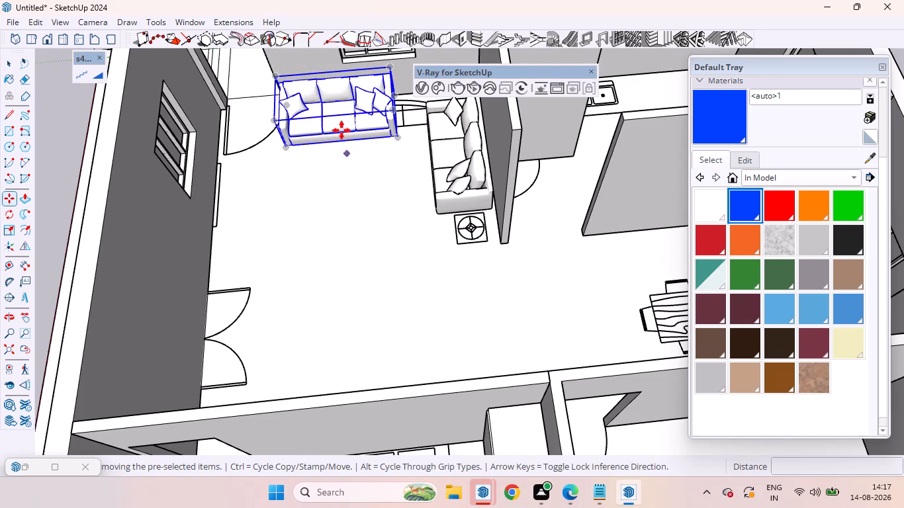
pyautogui.click(356, 118)
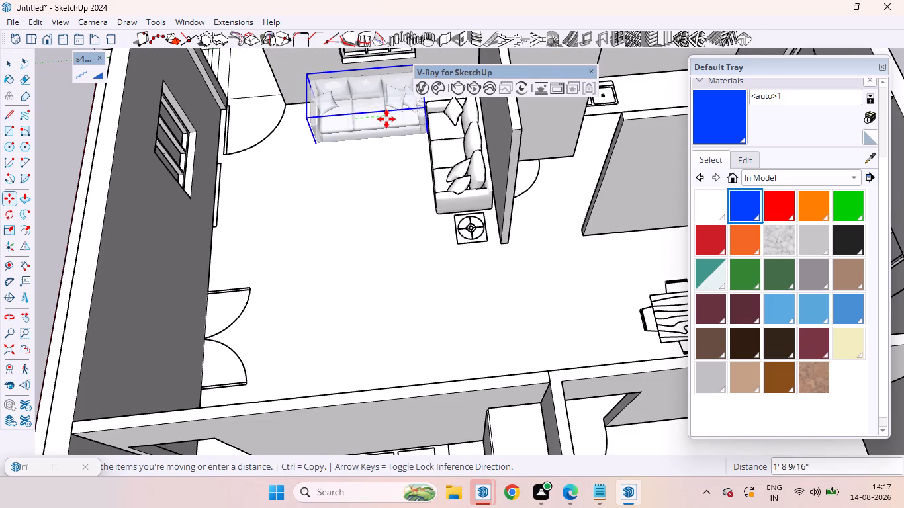
pyautogui.press('Left')
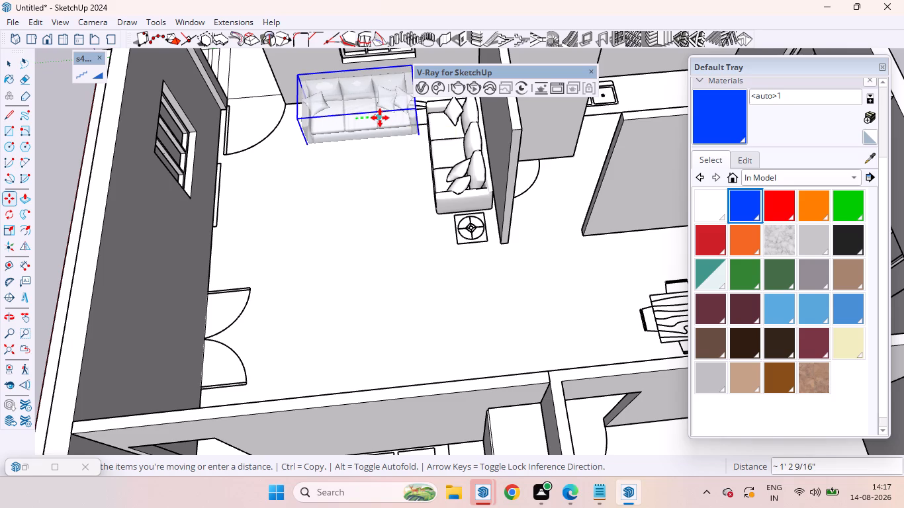
pyautogui.click(380, 118)
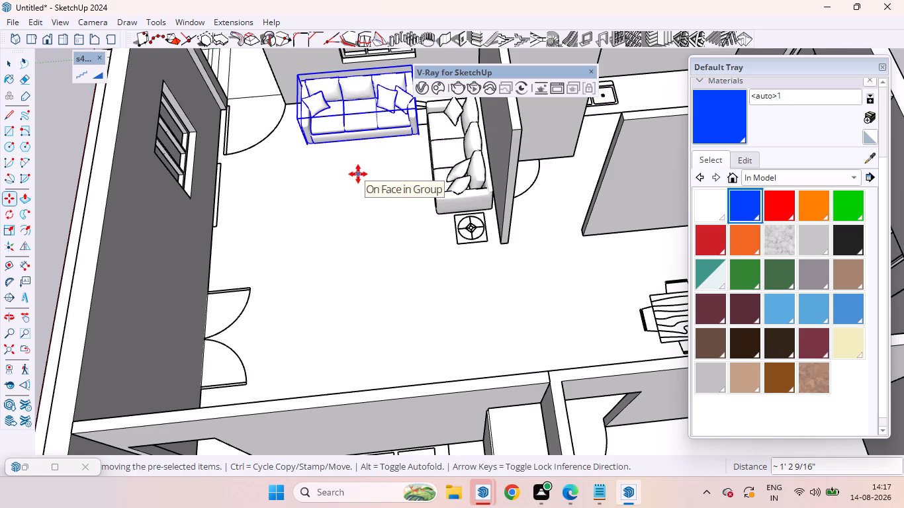
pyautogui.press('space')
pyautogui.click(62, 130)
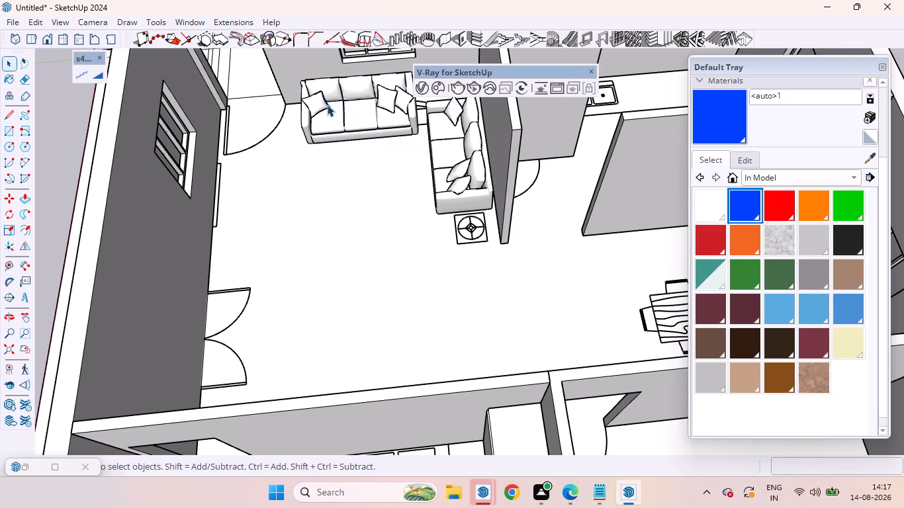
# Move the sofa on the partition wall about 7 5/16" along the red axis, away from the corner side table, and deselect it.
pyautogui.scroll(-5, 363, 112)
pyautogui.moveTo(373, 143); pyautogui.dragTo(578, 94, button='middle')
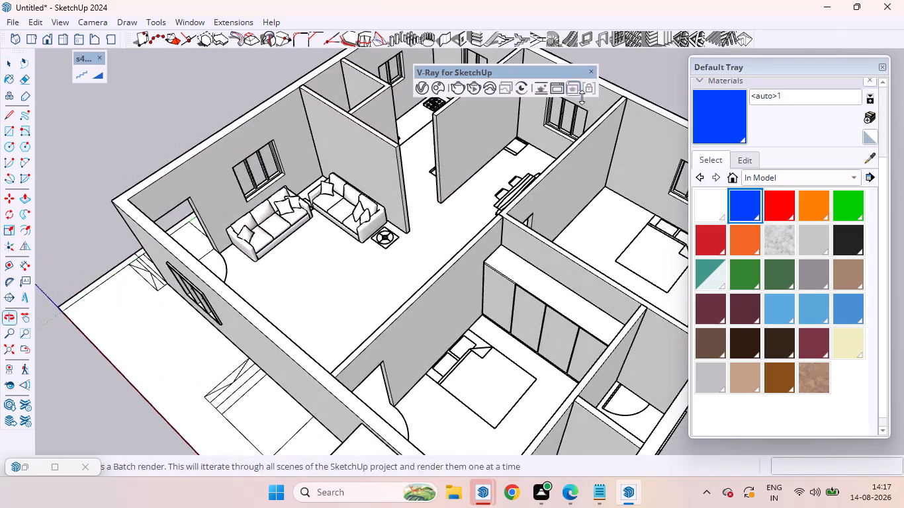
pyautogui.scroll(5, 344, 226)
pyautogui.scroll(-6, 336, 224)
pyautogui.moveTo(336, 228); pyautogui.dragTo(499, 164, button='middle')
pyautogui.scroll(1, 336, 228)
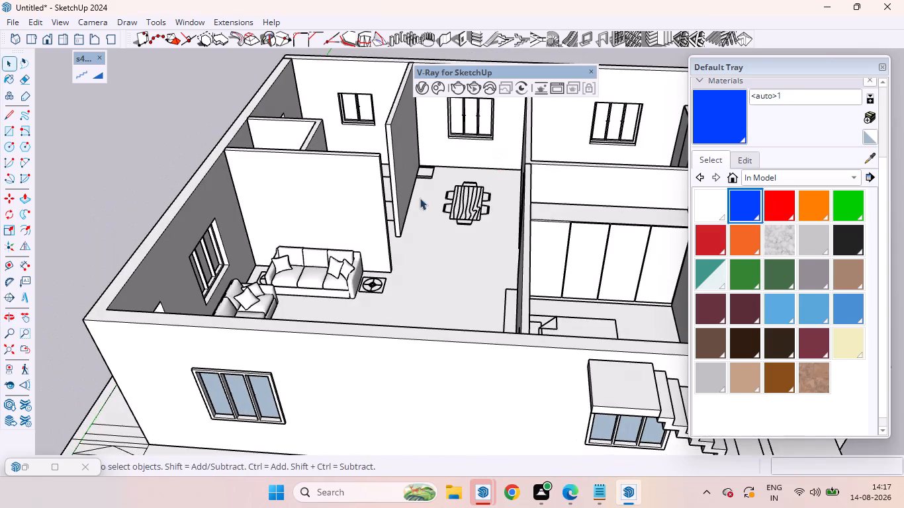
pyautogui.scroll(4, 410, 203)
pyautogui.scroll(-7, 293, 240)
pyautogui.scroll(6, 244, 276)
pyautogui.moveTo(398, 278); pyautogui.dragTo(475, 258, button='middle')
pyautogui.click(310, 314)
pyautogui.press('m')
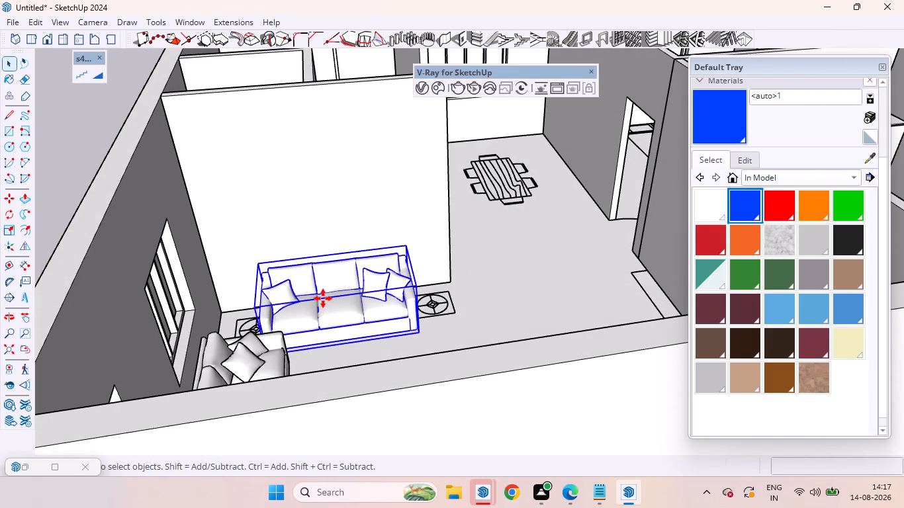
pyautogui.click(334, 306)
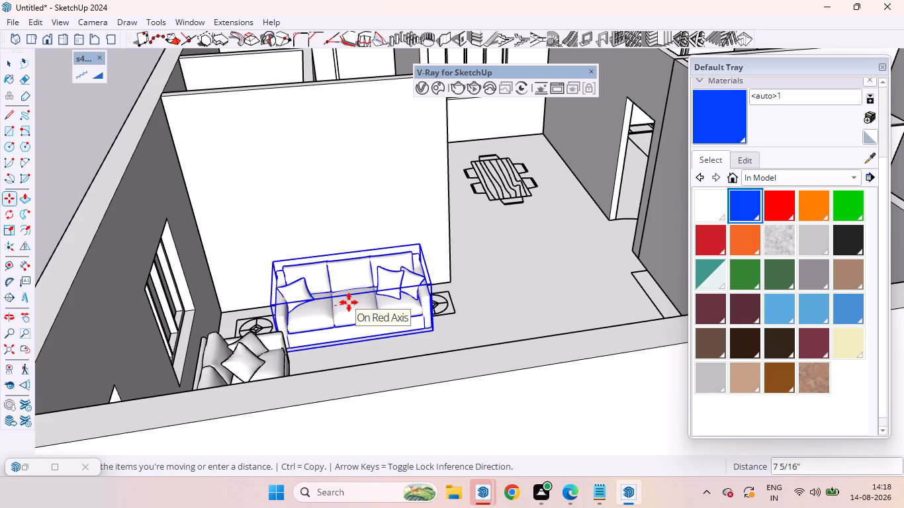
pyautogui.click(349, 302)
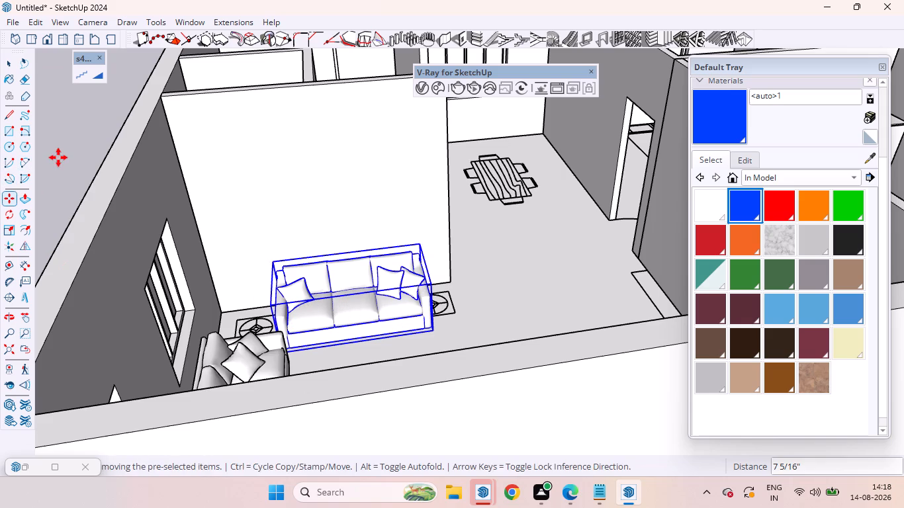
pyautogui.press('b')
pyautogui.press('space')
pyautogui.click(58, 157)
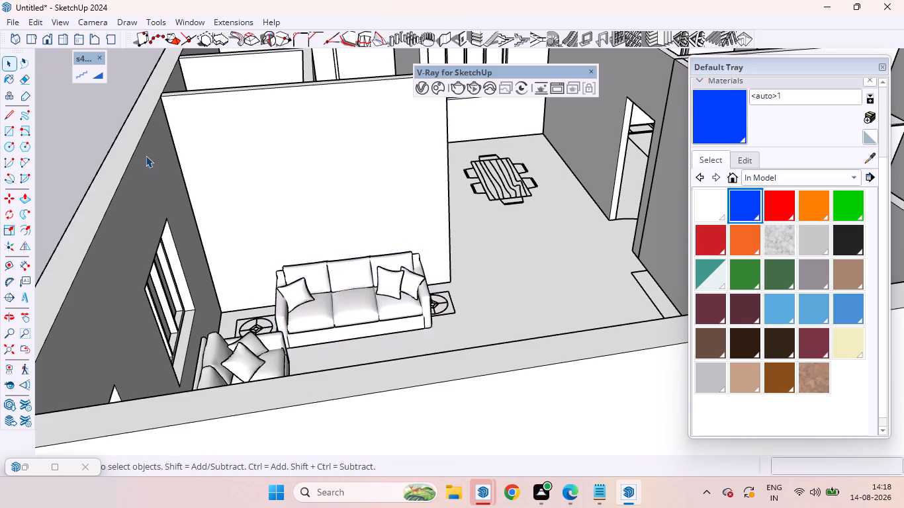
# Examine how the two sofas sit relative to each other, the drawn side tables and the window wall.
pyautogui.scroll(-6, 179, 163)
pyautogui.scroll(-4, 269, 200)
pyautogui.moveTo(277, 193); pyautogui.dragTo(145, 314, button='middle')
pyautogui.scroll(4, 244, 182)
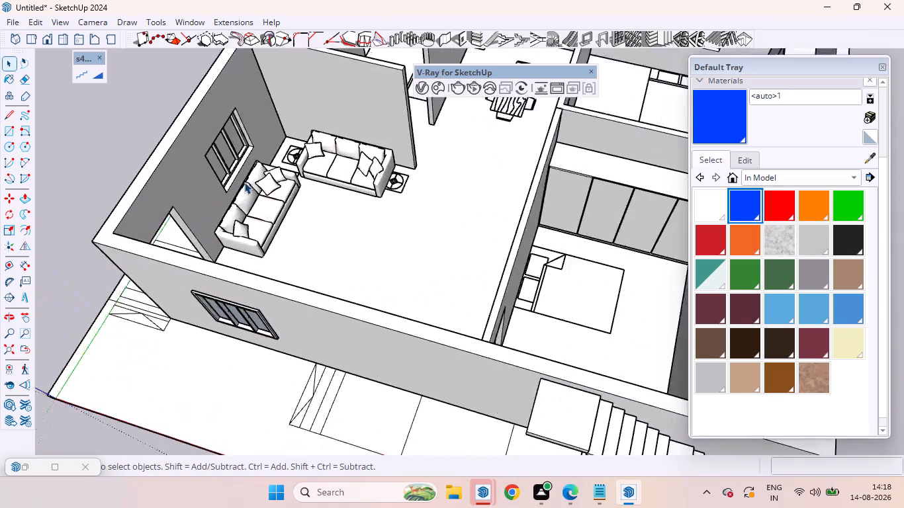
pyautogui.scroll(10, 244, 182)
pyautogui.scroll(-6, 255, 184)
pyautogui.scroll(3, 271, 169)
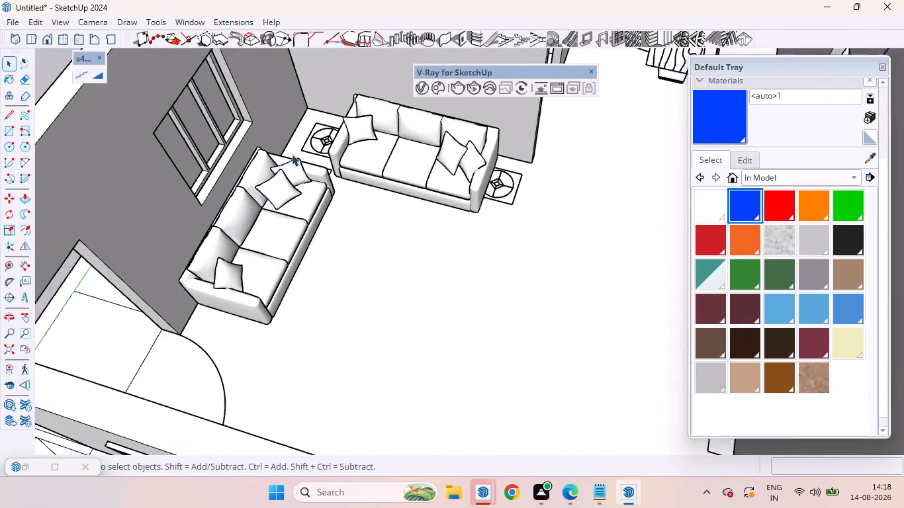
pyautogui.scroll(1, 292, 154)
pyautogui.moveTo(323, 149); pyautogui.dragTo(545, 198, button='middle')
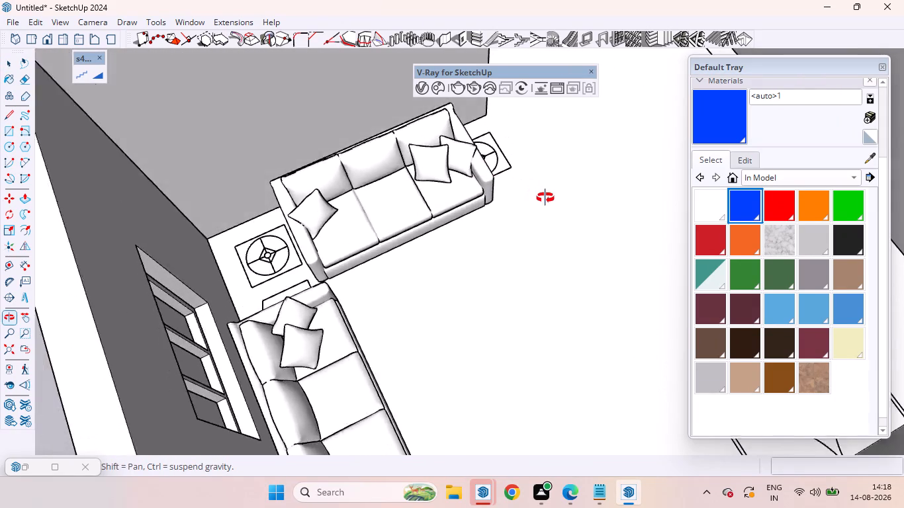
pyautogui.moveTo(545, 198); pyautogui.dragTo(331, 245, button='middle')
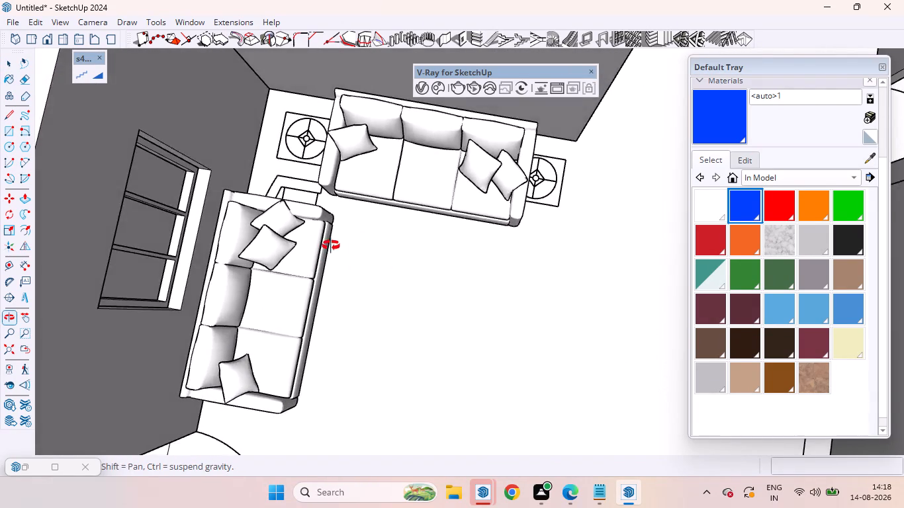
pyautogui.moveTo(331, 245); pyautogui.dragTo(310, 208, button='middle')
pyautogui.scroll(4, 309, 186)
pyautogui.scroll(-5, 320, 187)
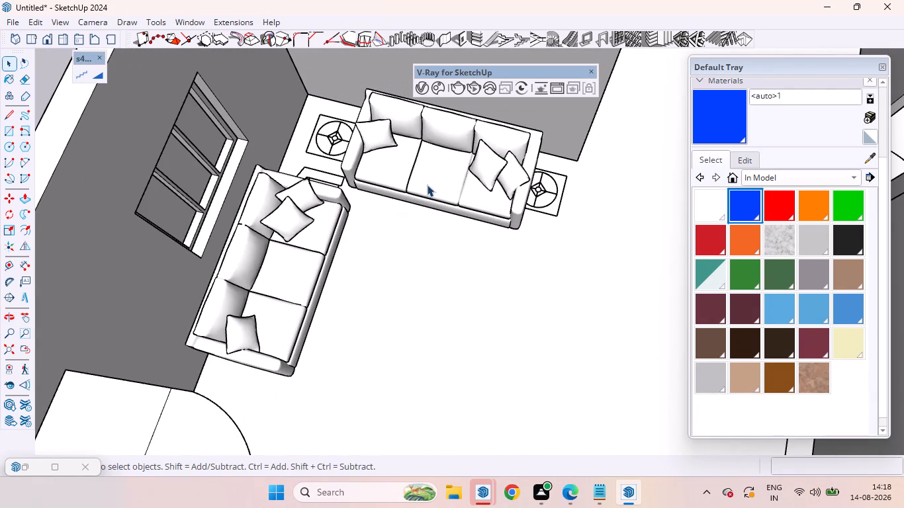
pyautogui.scroll(-12, 418, 200)
pyautogui.click(173, 169)
pyautogui.scroll(3, 365, 215)
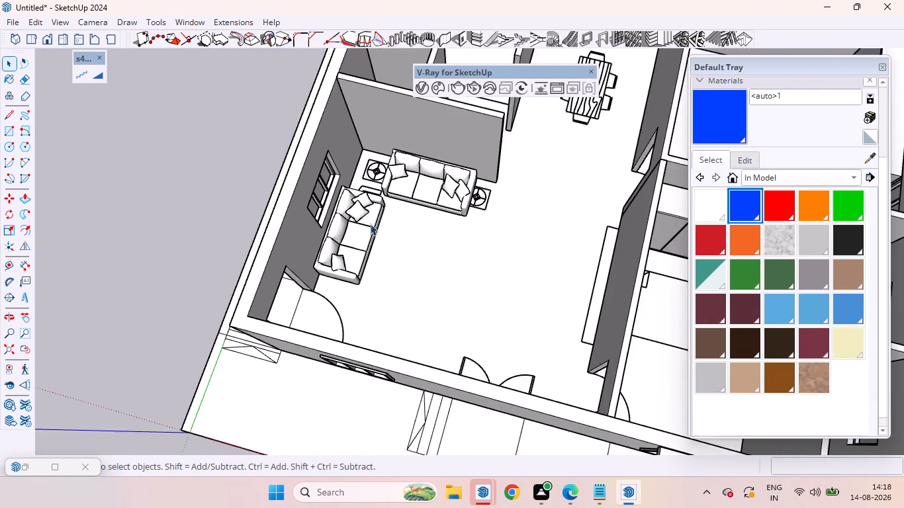
pyautogui.scroll(2, 370, 224)
pyautogui.moveTo(371, 239); pyautogui.dragTo(384, 122, button='middle')
pyautogui.scroll(6, 388, 159)
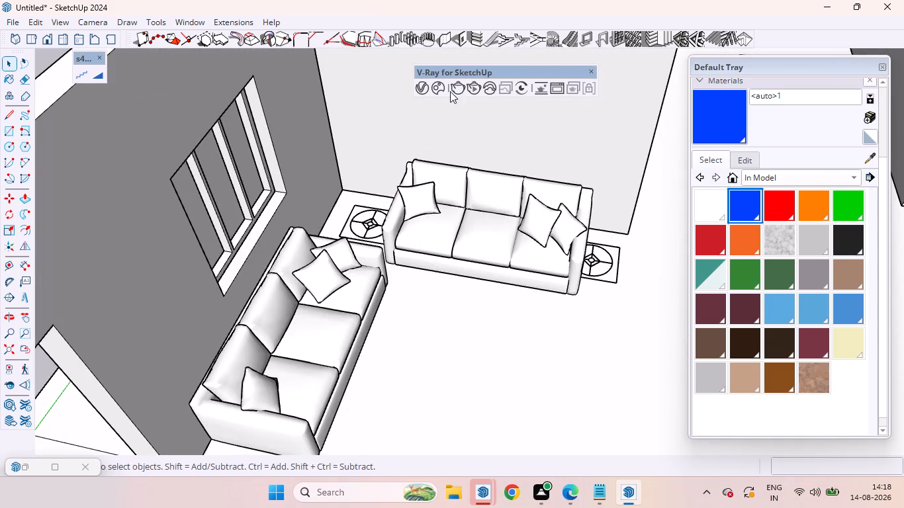
# Open the online Chairs & stools furniture category in the Chaos Cosmos Browser.
pyautogui.click(443, 86)
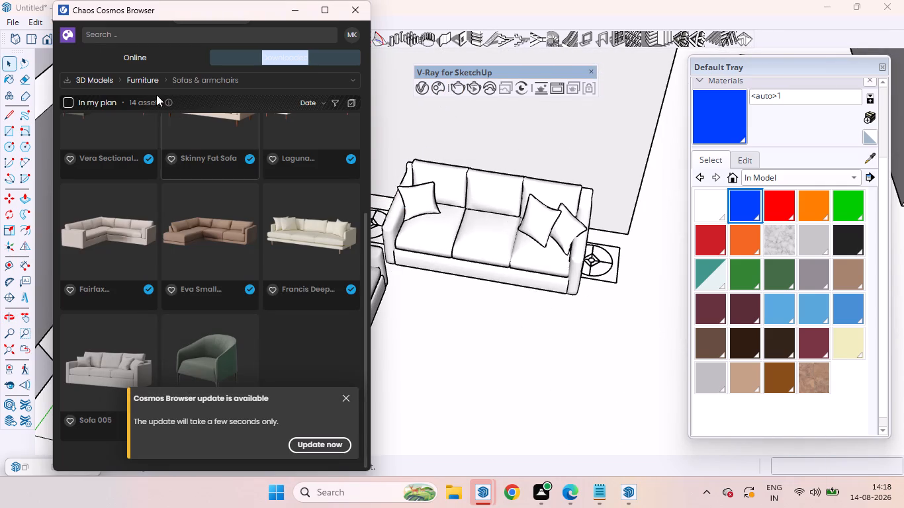
pyautogui.click(128, 60)
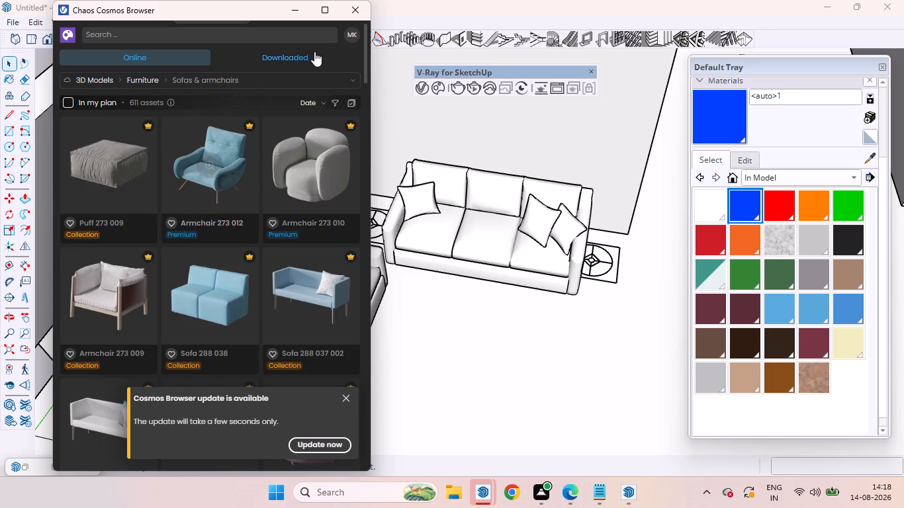
pyautogui.click(350, 82)
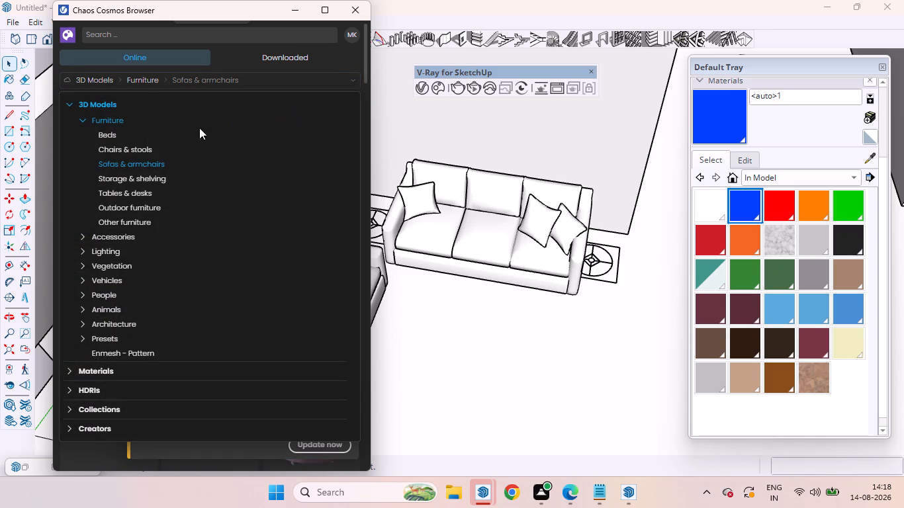
pyautogui.click(104, 154)
# Look through the online Chairs & stools assets for seating suited to the living room.
pyautogui.scroll(-3, 175, 130)
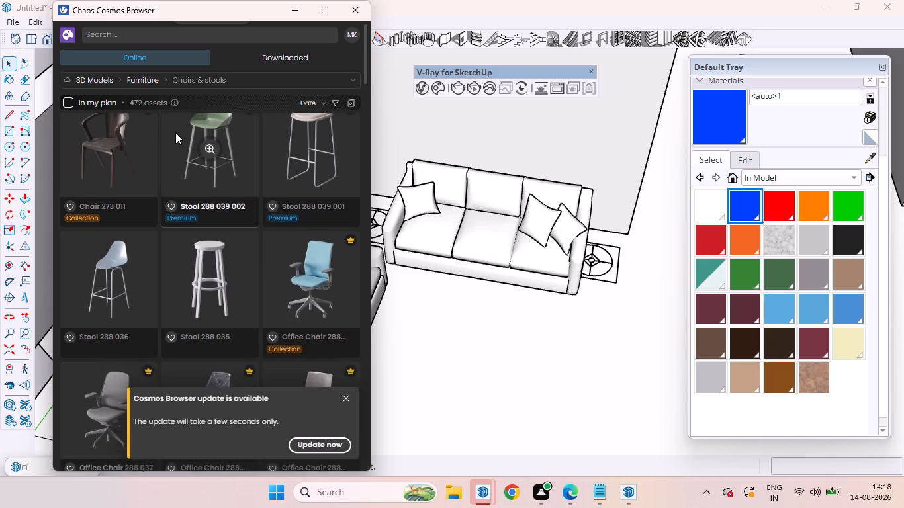
pyautogui.scroll(-10, 175, 132)
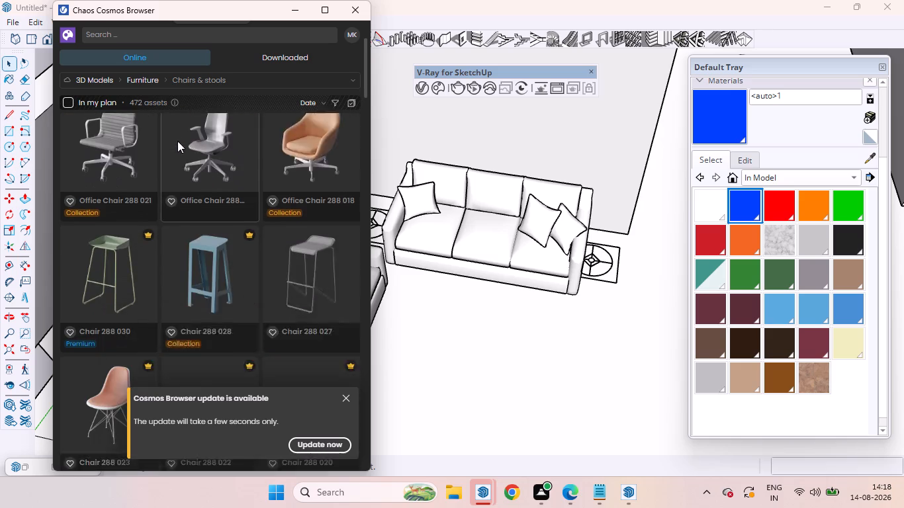
pyautogui.scroll(-14, 177, 141)
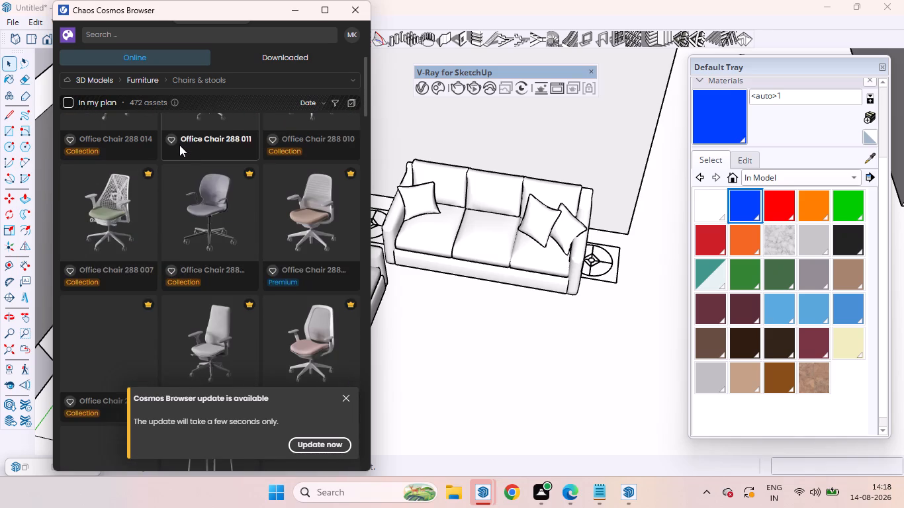
pyautogui.scroll(-11, 184, 157)
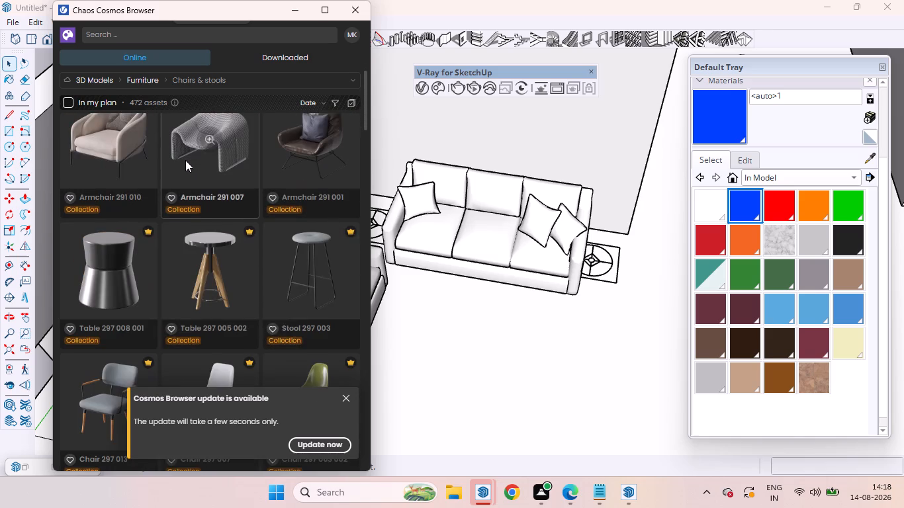
pyautogui.scroll(-20, 185, 160)
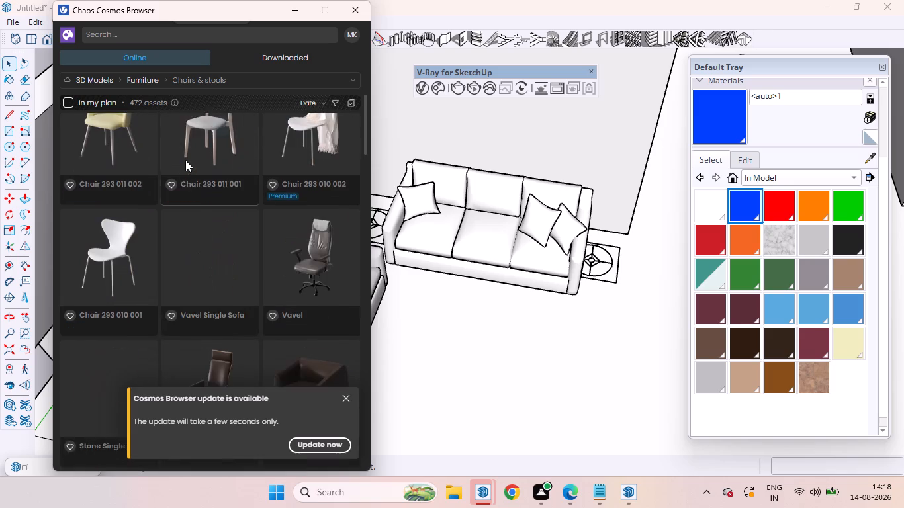
pyautogui.scroll(-5, 185, 160)
pyautogui.scroll(2, 187, 165)
pyautogui.scroll(-8, 187, 165)
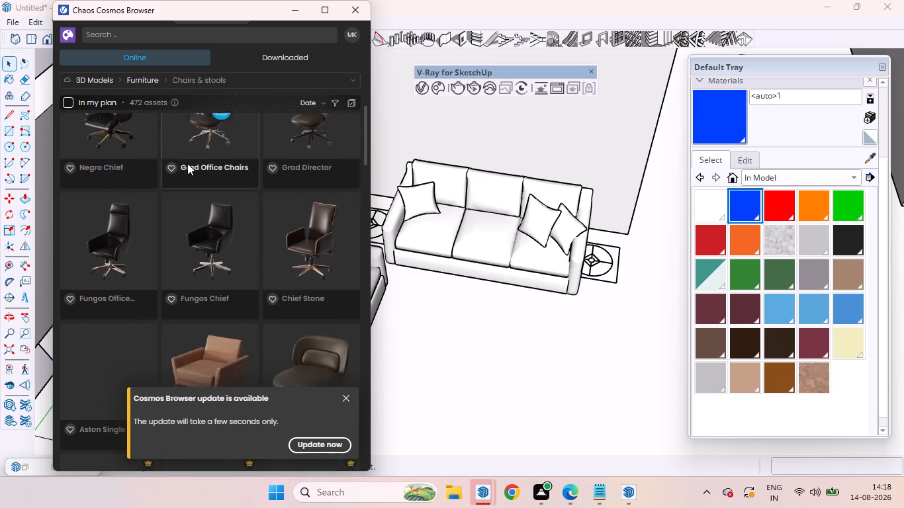
pyautogui.scroll(-8, 187, 163)
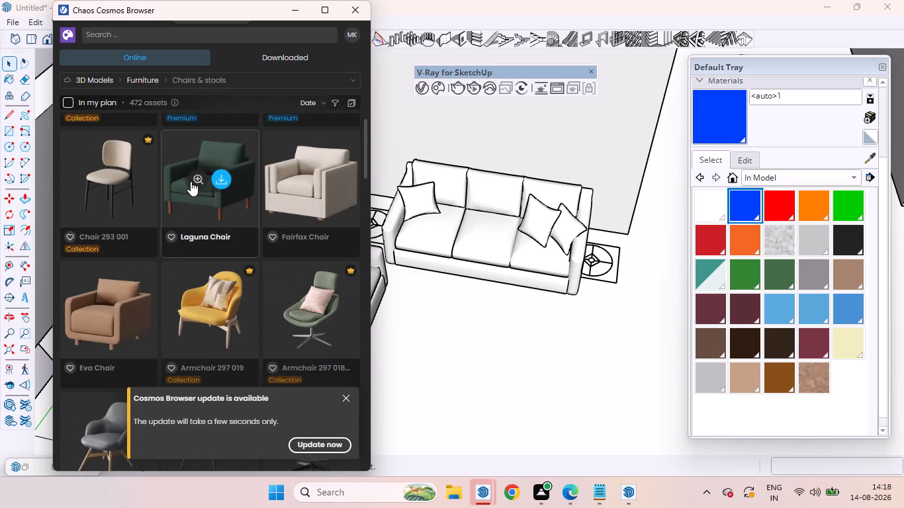
pyautogui.scroll(-16, 191, 181)
pyautogui.scroll(-16, 189, 177)
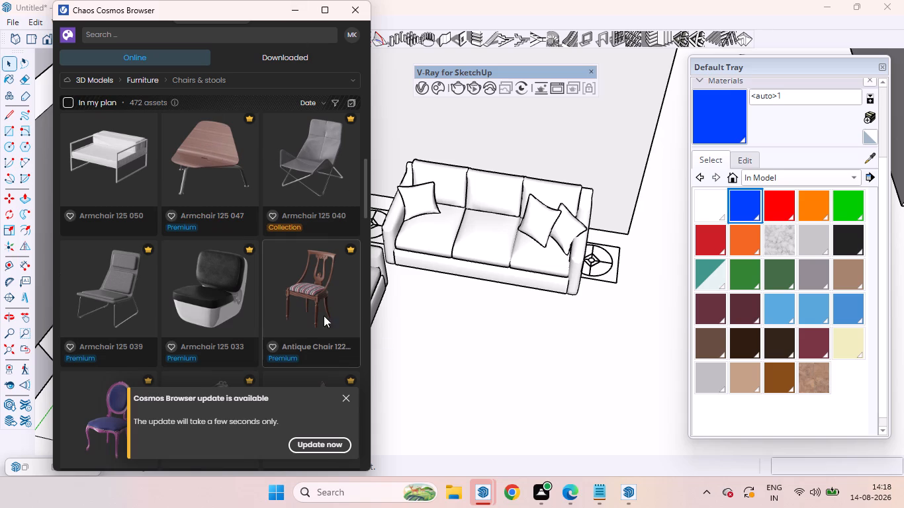
pyautogui.scroll(-15, 299, 310)
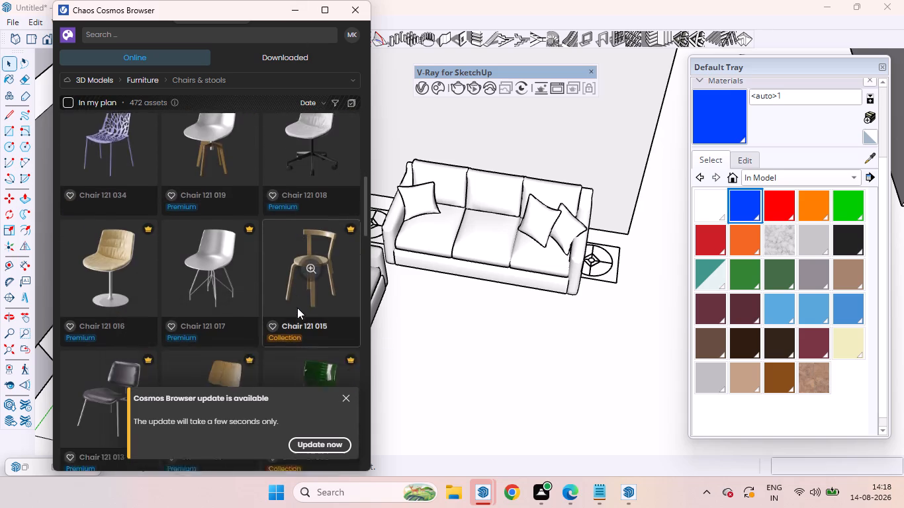
pyautogui.scroll(-17, 297, 308)
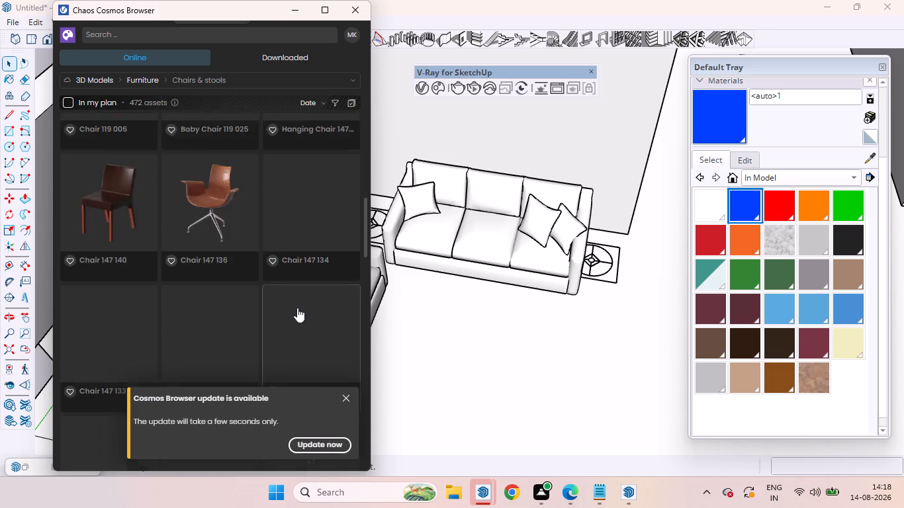
pyautogui.scroll(-15, 297, 308)
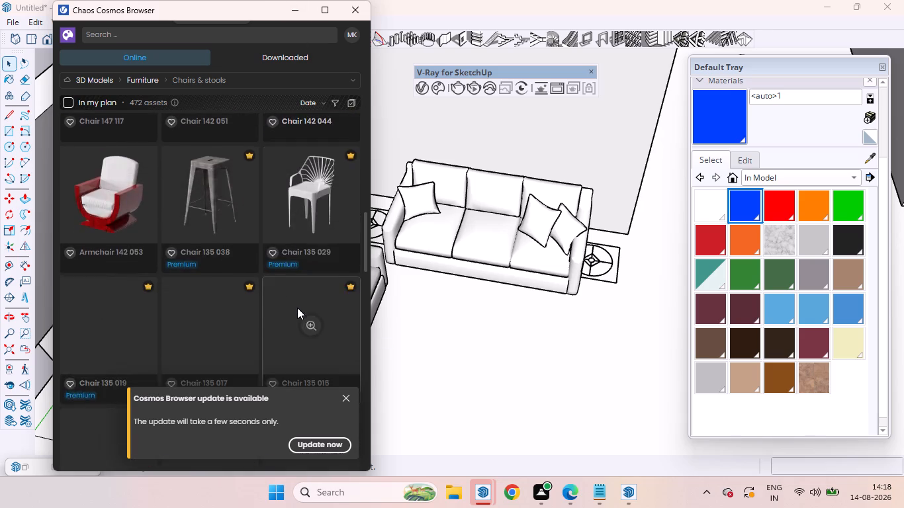
pyautogui.scroll(-8, 297, 308)
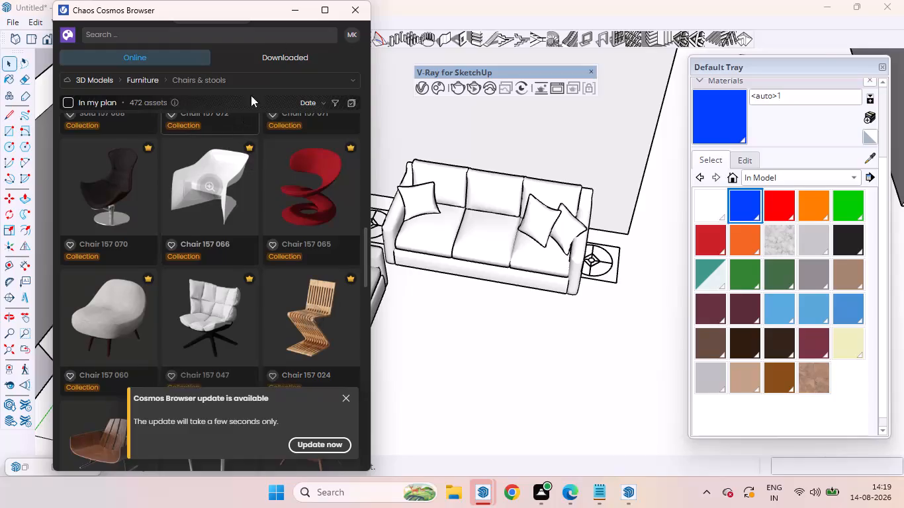
# Switch the online furniture category to Storage & shelving, passing through Sofas & armchairs, and look through the cabinets and shelves.
pyautogui.click(349, 79)
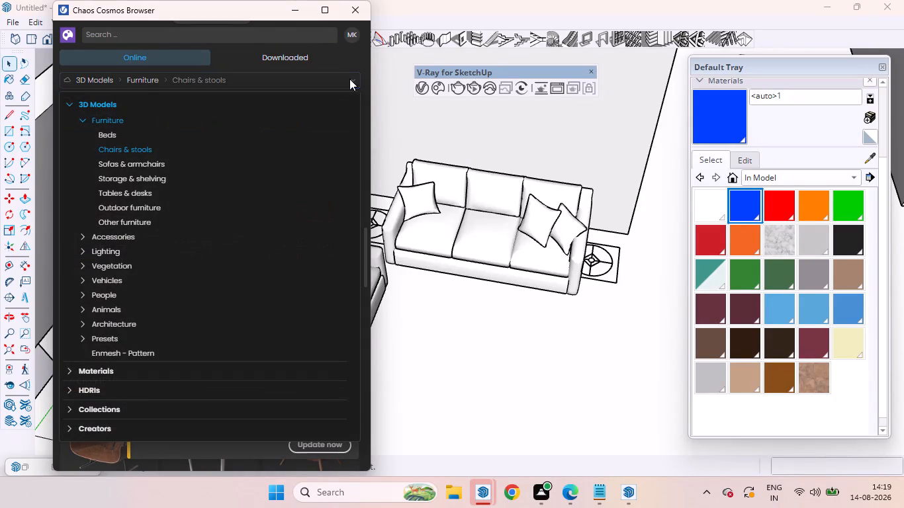
pyautogui.click(172, 170)
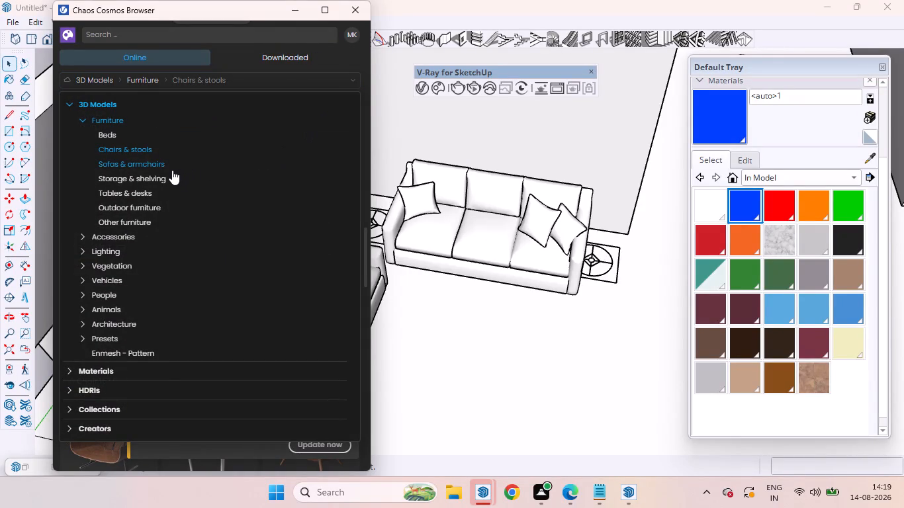
pyautogui.click(325, 77)
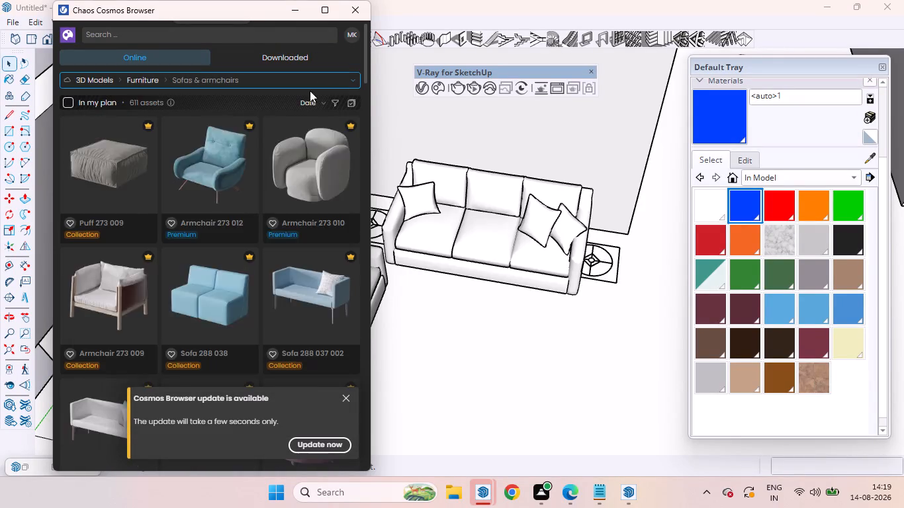
pyautogui.click(145, 179)
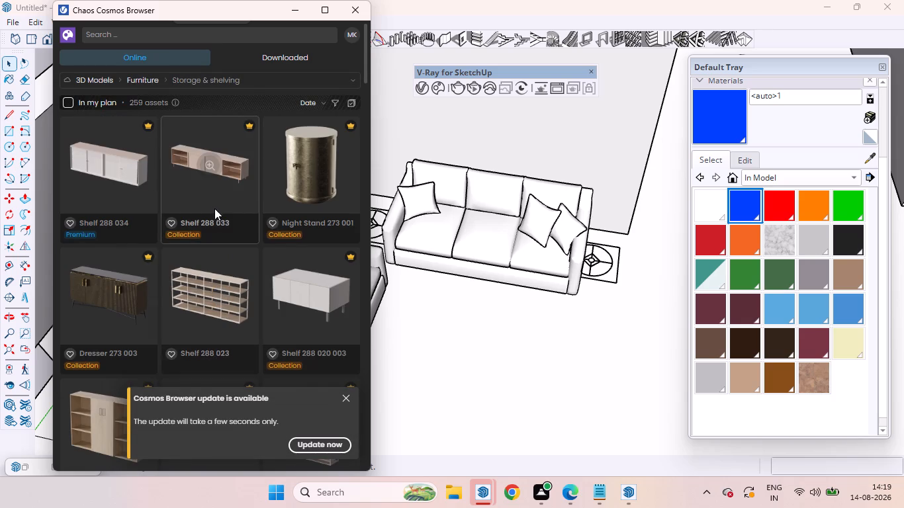
pyautogui.scroll(-4, 255, 169)
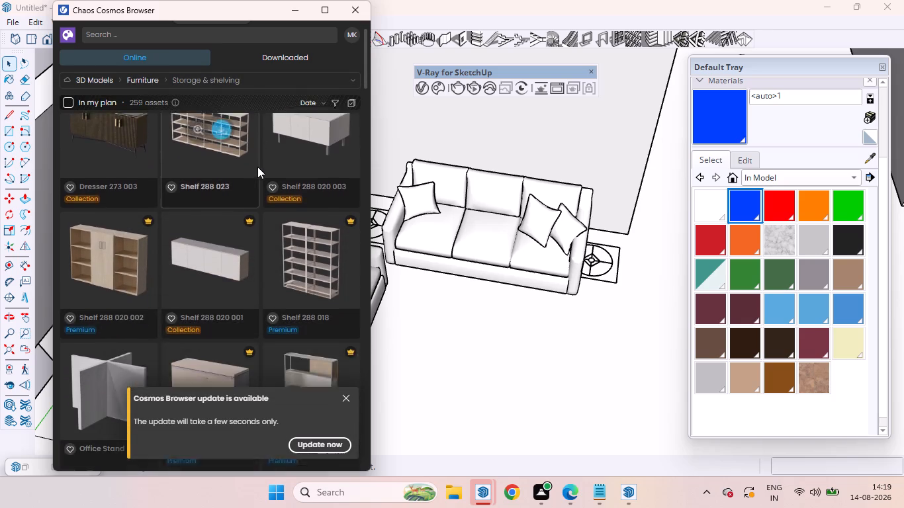
pyautogui.scroll(-6, 261, 162)
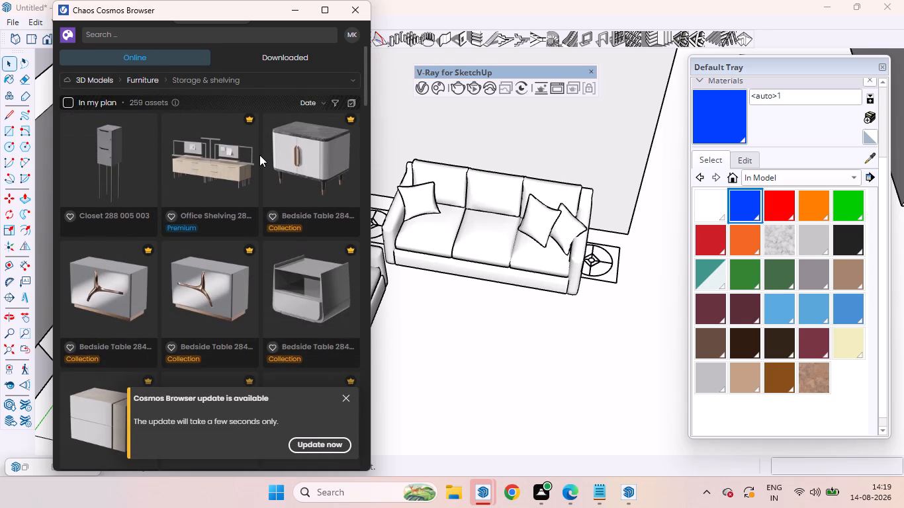
pyautogui.scroll(-7, 294, 150)
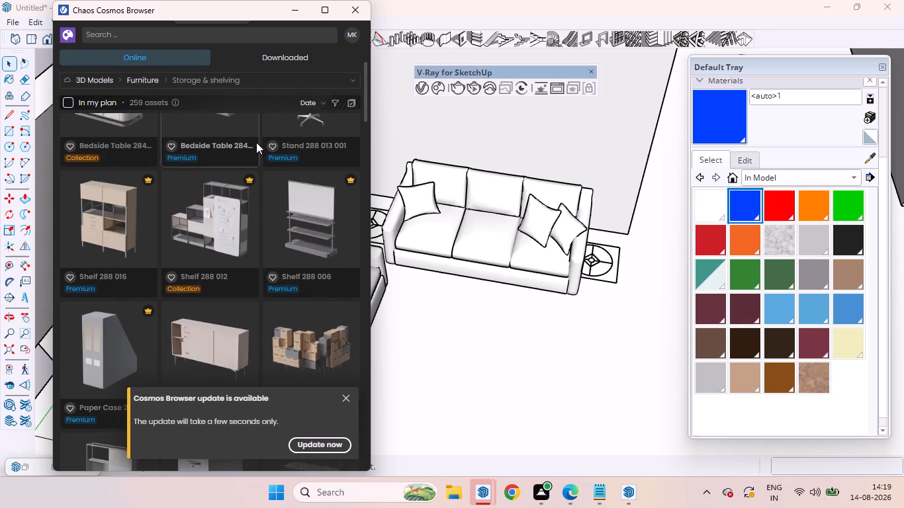
pyautogui.scroll(-2, 256, 142)
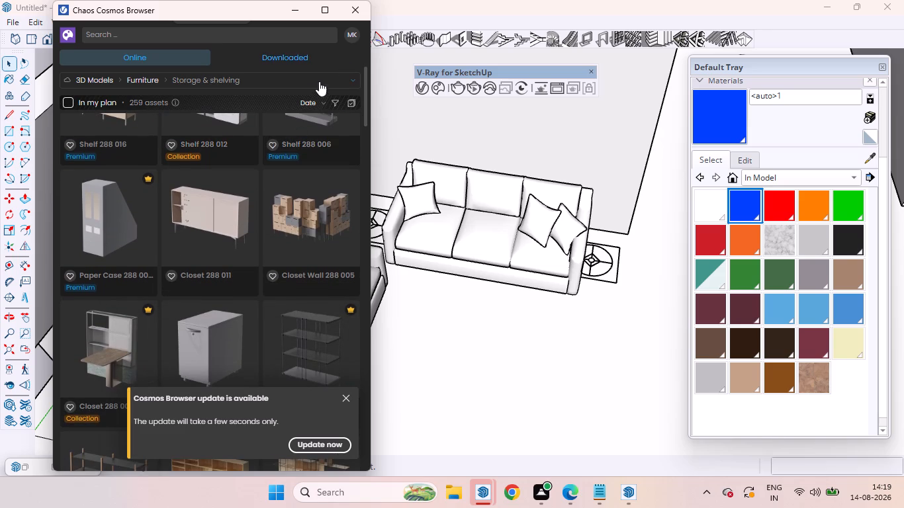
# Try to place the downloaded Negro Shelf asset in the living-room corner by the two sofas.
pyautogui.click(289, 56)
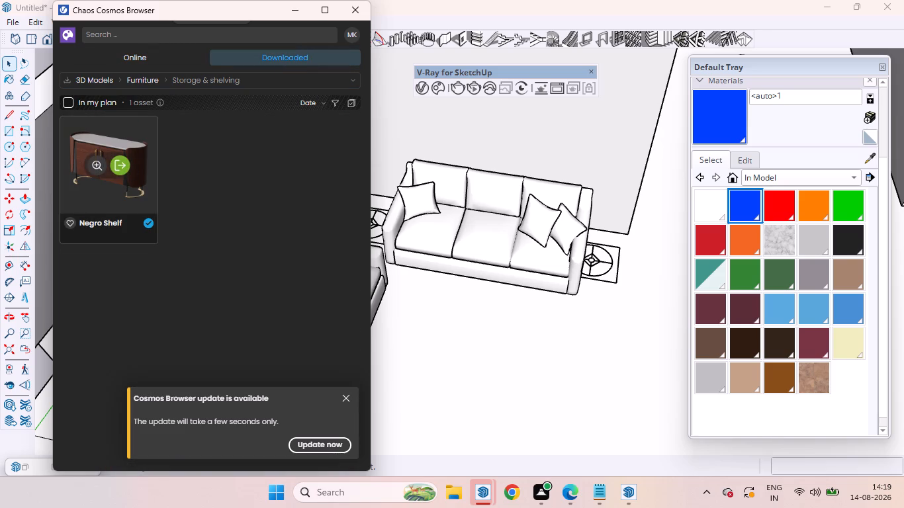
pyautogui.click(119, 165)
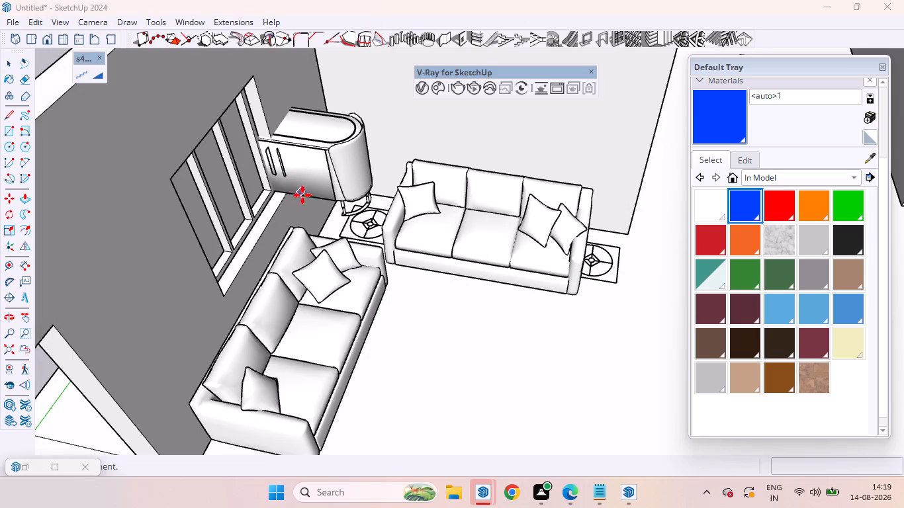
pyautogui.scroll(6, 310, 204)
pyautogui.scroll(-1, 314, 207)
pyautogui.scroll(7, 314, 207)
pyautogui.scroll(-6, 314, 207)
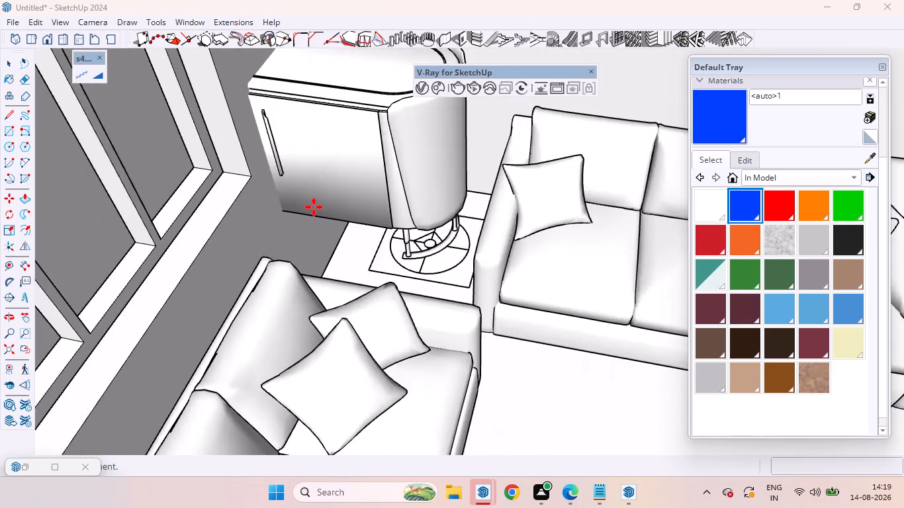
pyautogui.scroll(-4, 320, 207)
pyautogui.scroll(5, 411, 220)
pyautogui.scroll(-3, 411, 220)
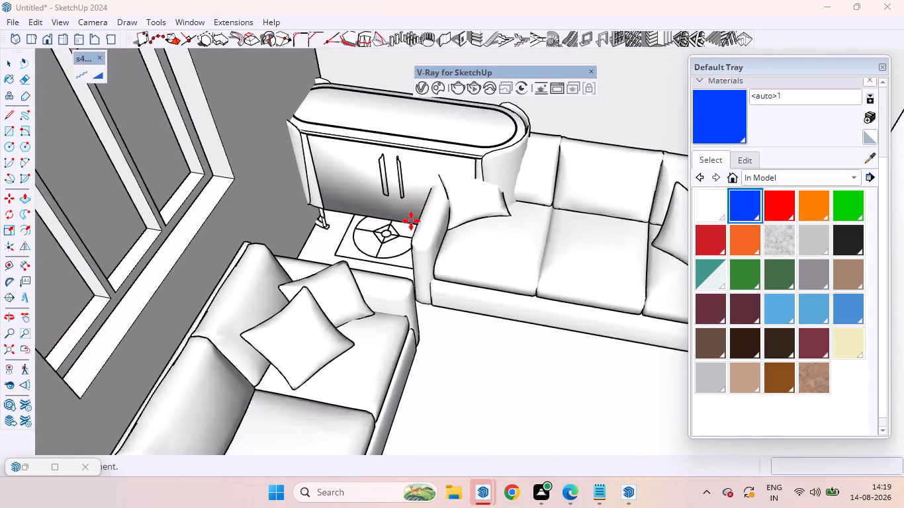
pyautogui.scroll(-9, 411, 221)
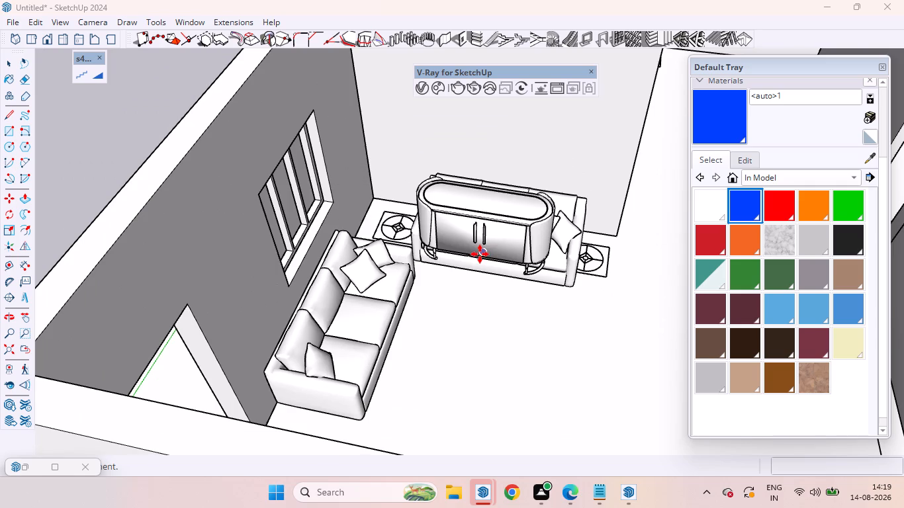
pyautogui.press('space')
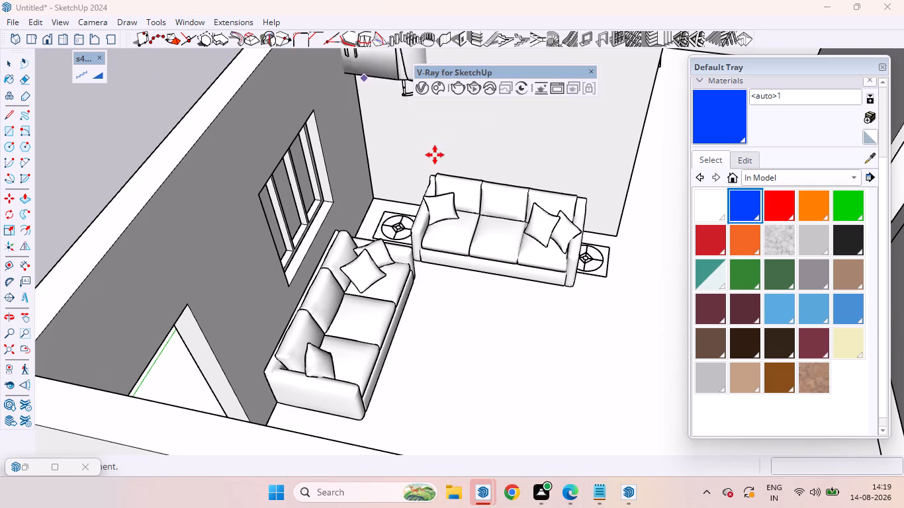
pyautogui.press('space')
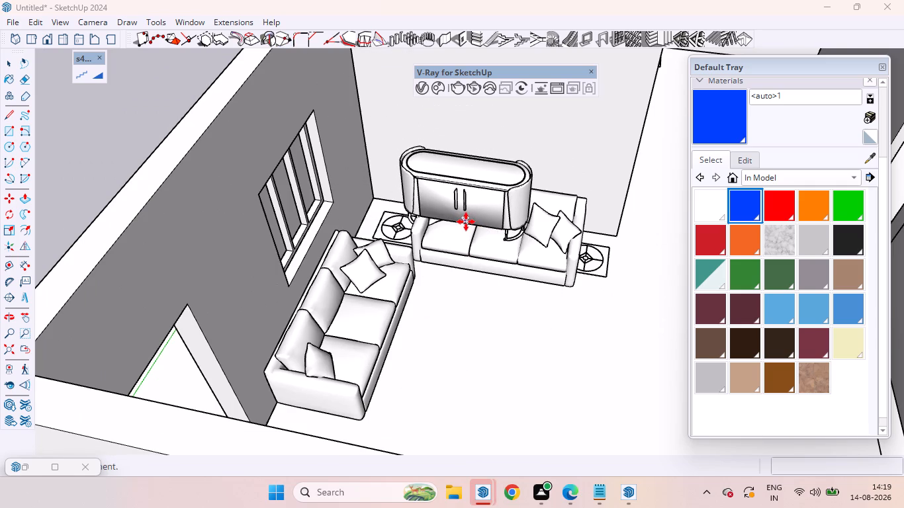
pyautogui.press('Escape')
# Look through the online Storage & shelving assets in the Chaos Cosmos Browser for a piece suited to the living-room corner.
pyautogui.click(444, 87)
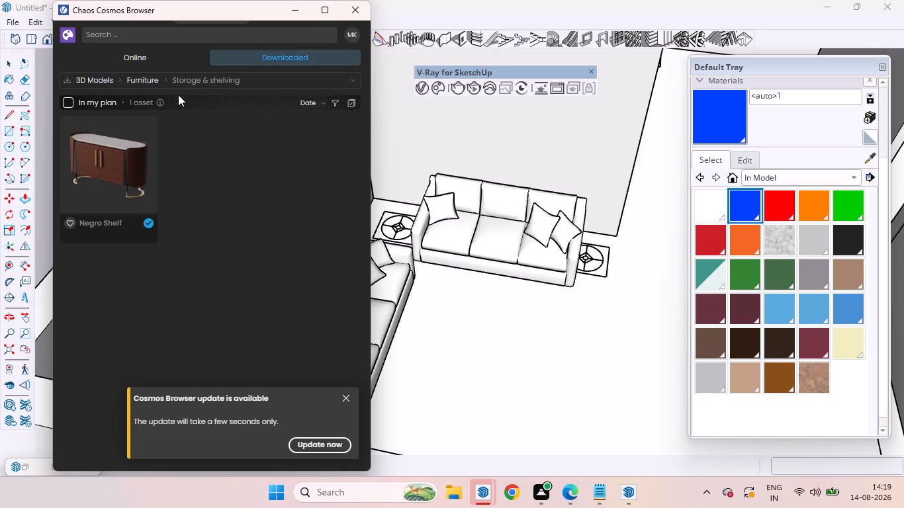
pyautogui.click(144, 53)
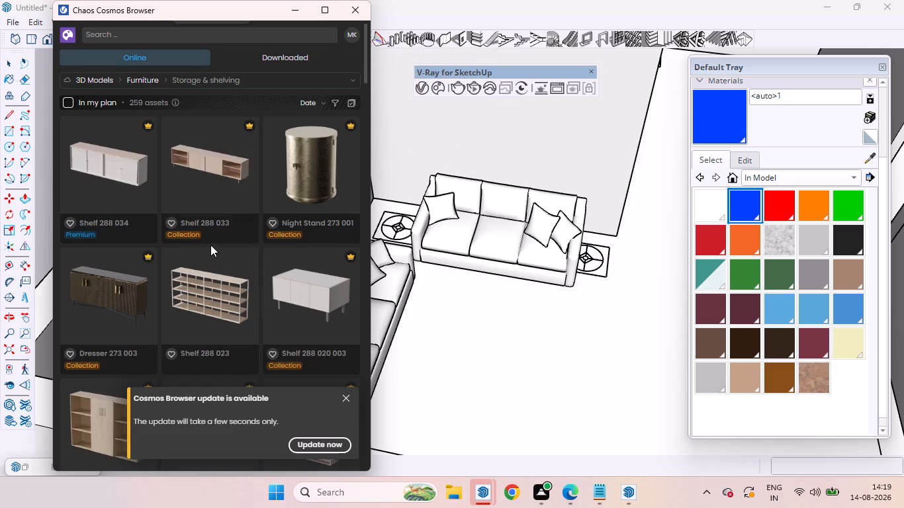
pyautogui.scroll(-13, 210, 245)
pyautogui.scroll(2, 210, 245)
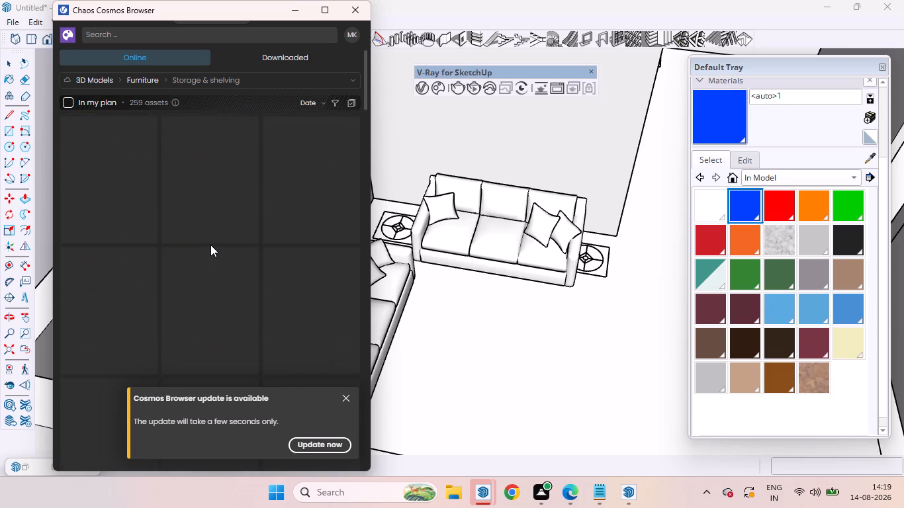
pyautogui.scroll(2, 210, 245)
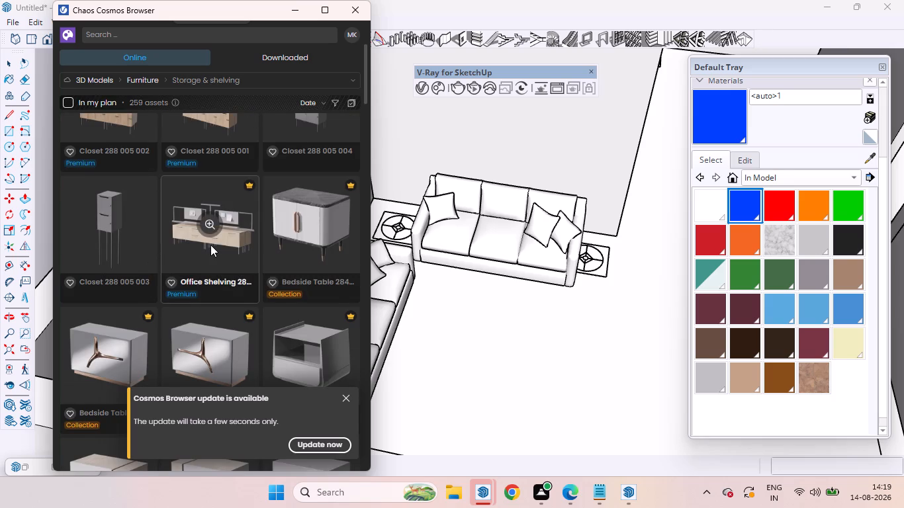
pyautogui.scroll(-6, 210, 245)
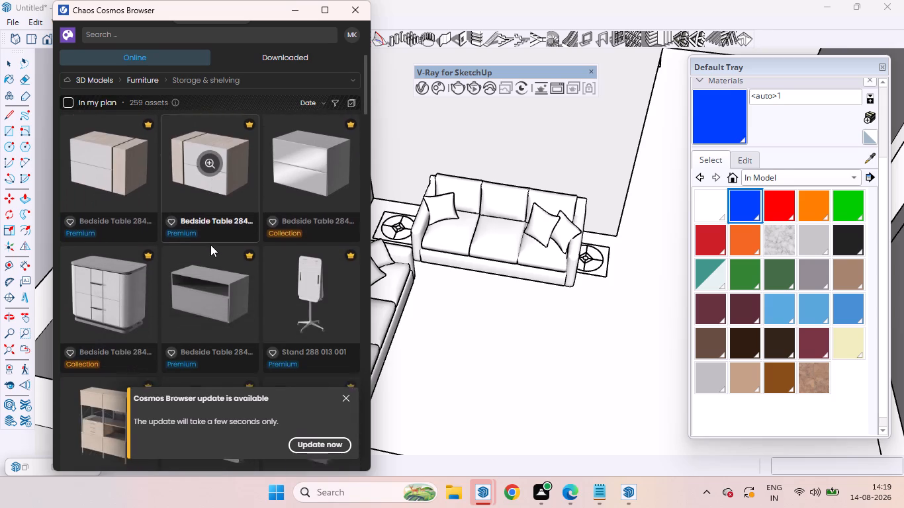
pyautogui.scroll(-5, 210, 245)
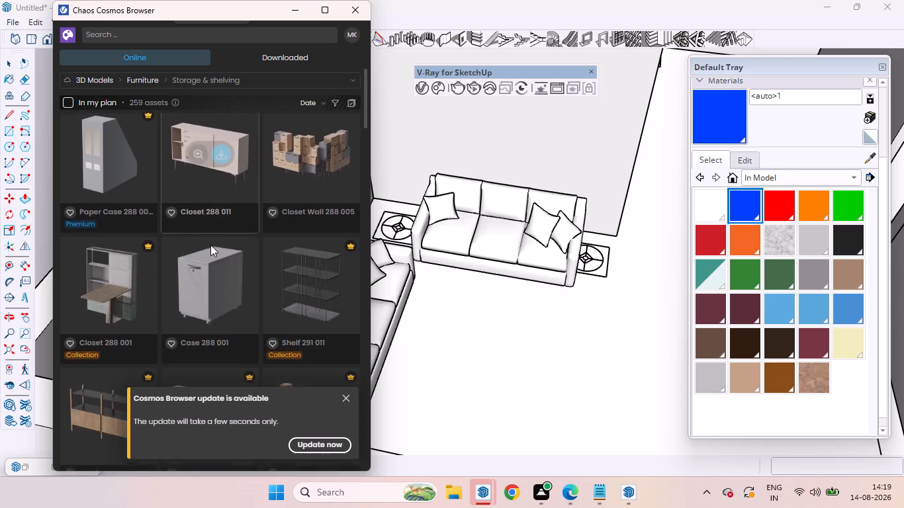
pyautogui.scroll(-5, 210, 245)
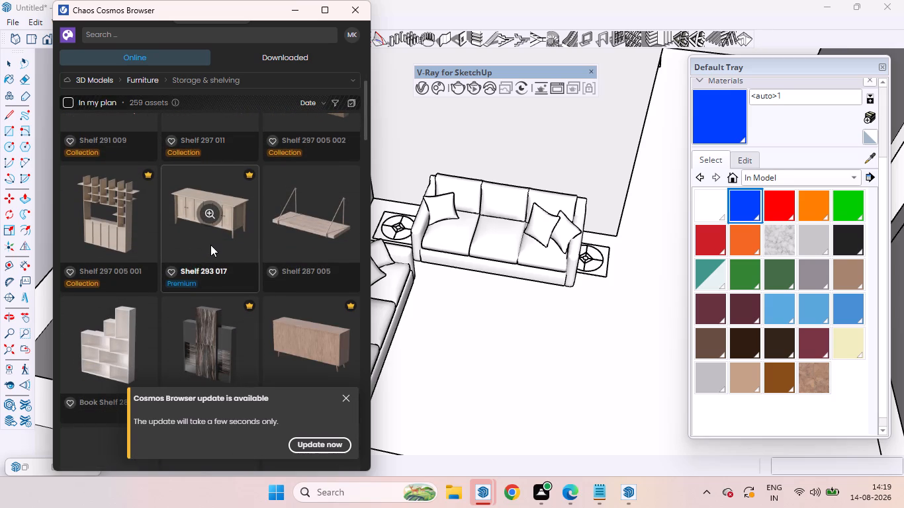
pyautogui.scroll(-4, 210, 245)
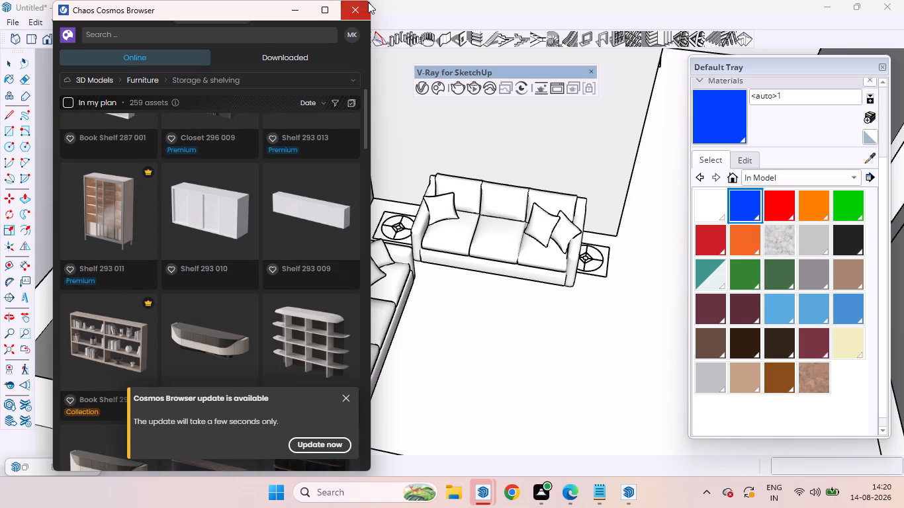
pyautogui.click(358, 8)
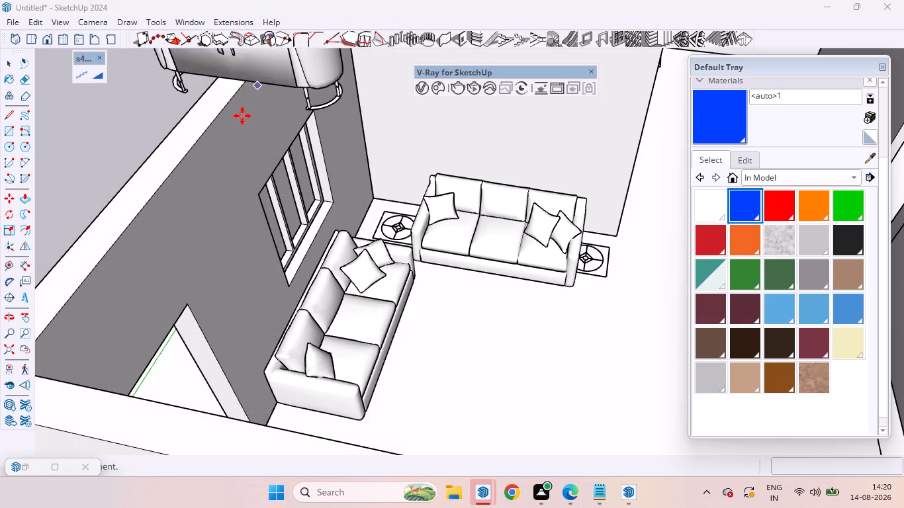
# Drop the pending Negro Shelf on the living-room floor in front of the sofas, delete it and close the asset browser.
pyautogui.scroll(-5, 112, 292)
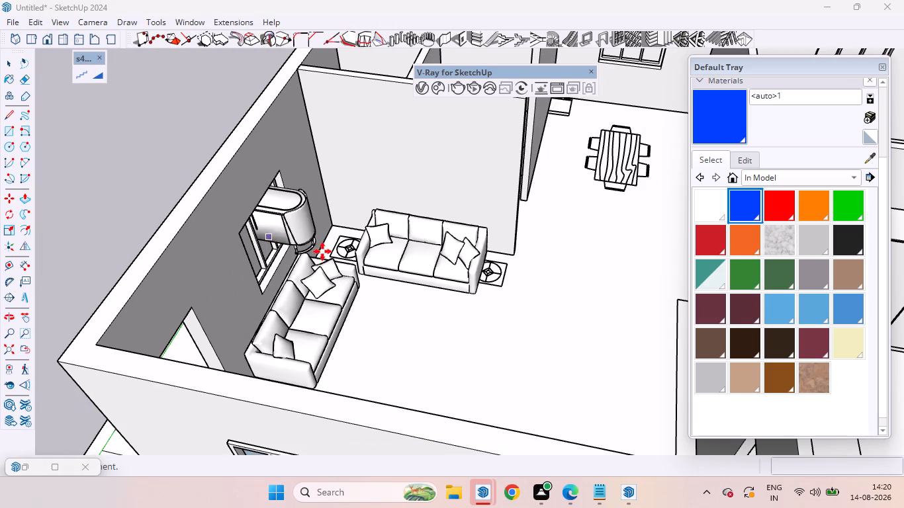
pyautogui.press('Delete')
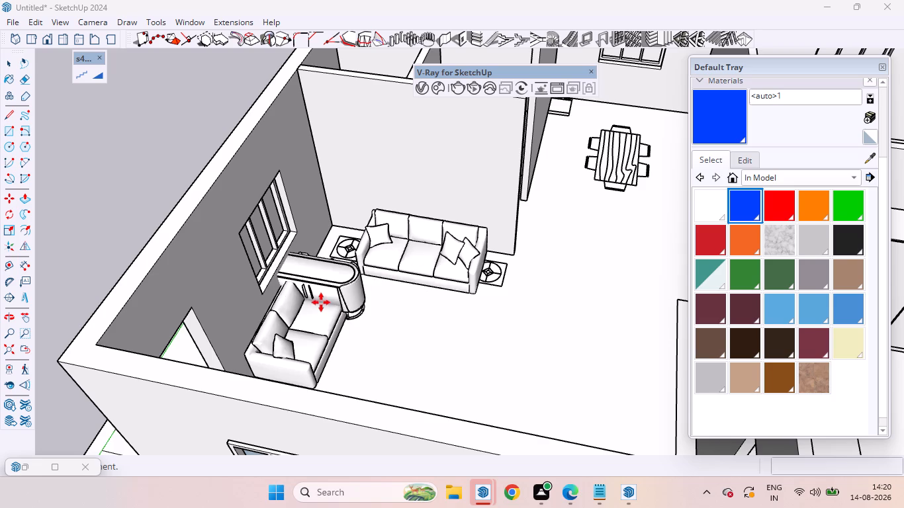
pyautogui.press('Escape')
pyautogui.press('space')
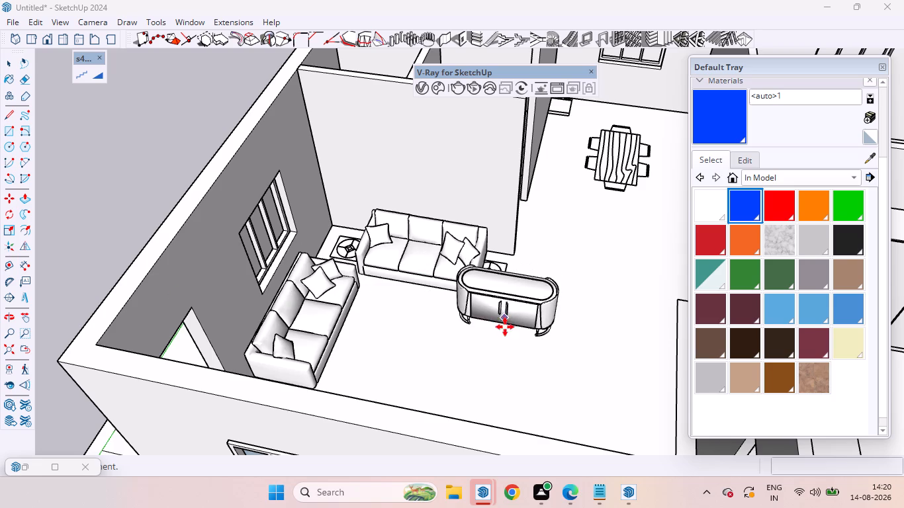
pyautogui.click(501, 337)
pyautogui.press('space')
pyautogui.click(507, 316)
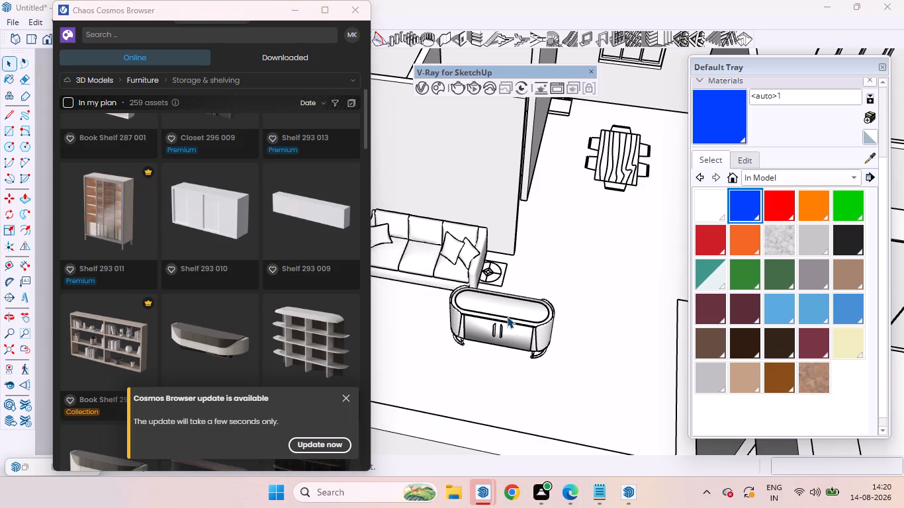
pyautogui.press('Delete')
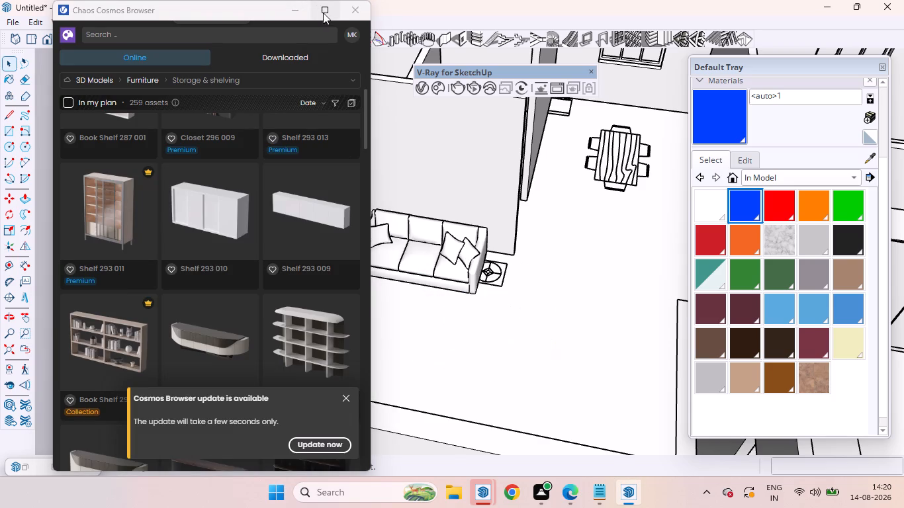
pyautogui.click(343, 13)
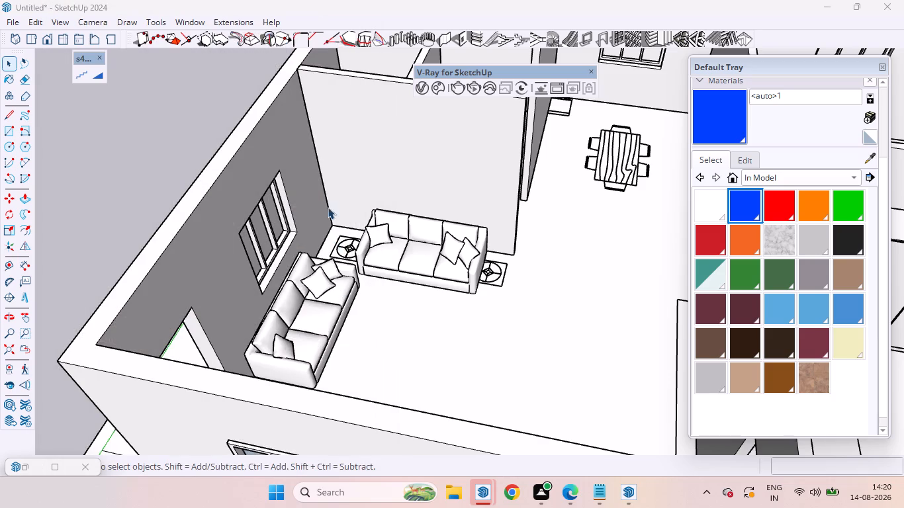
# Create a new empty group for a side table in the corner between the two sofas.
pyautogui.scroll(-5, 345, 220)
pyautogui.moveTo(355, 246); pyautogui.dragTo(418, 366, button='middle')
pyautogui.scroll(11, 357, 248)
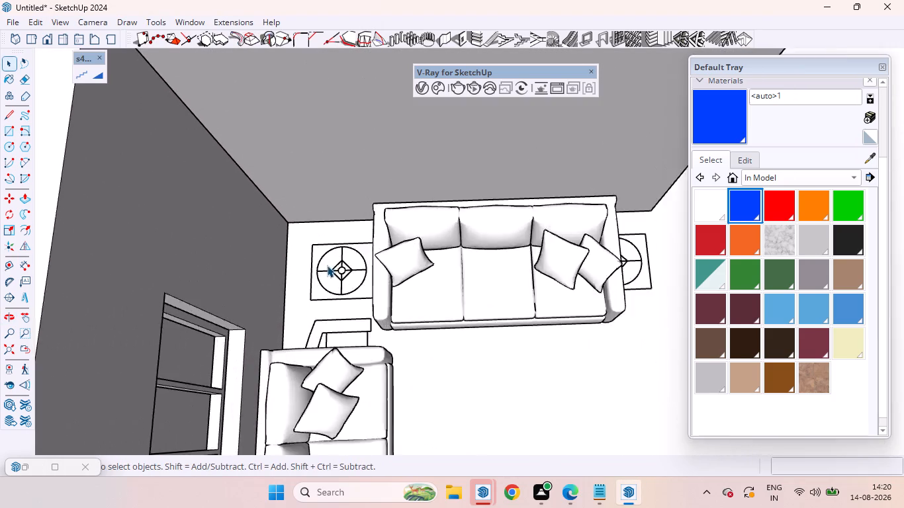
pyautogui.scroll(5, 327, 265)
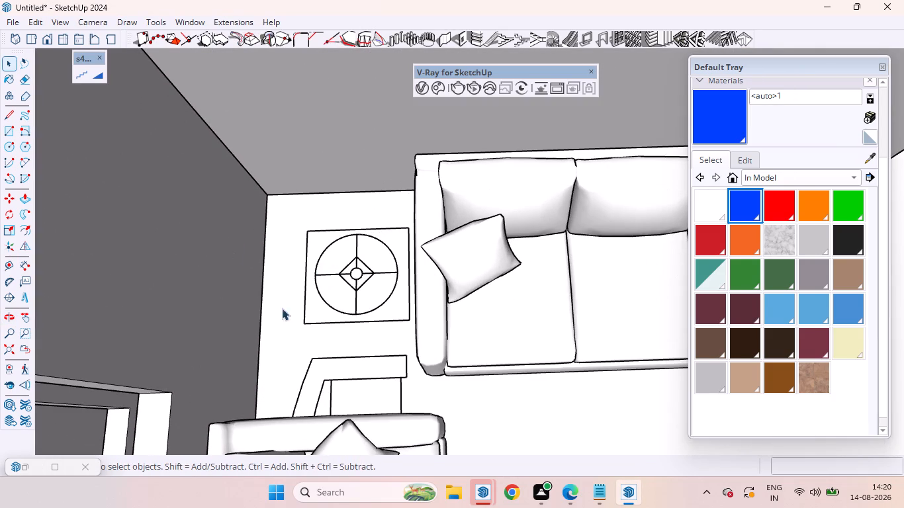
pyautogui.scroll(-8, 250, 249)
pyautogui.scroll(-7, 311, 252)
pyautogui.rightClick(155, 225)
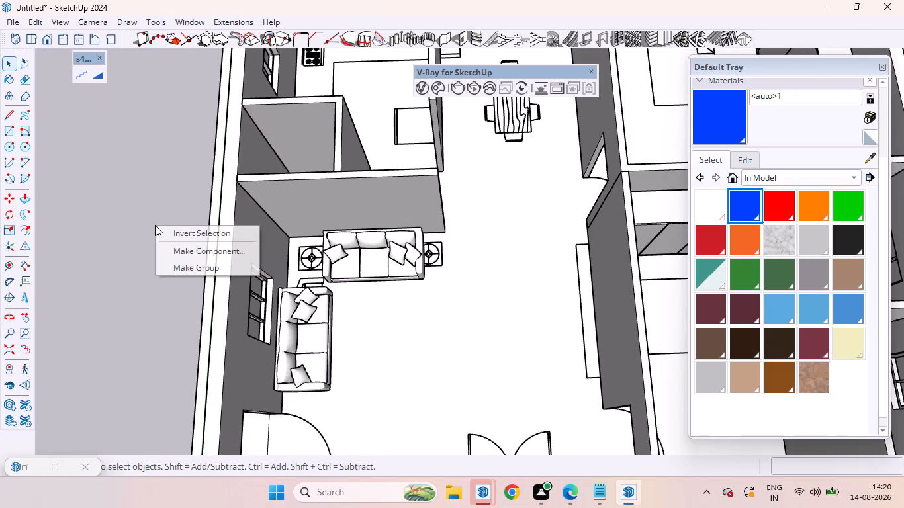
pyautogui.click(200, 267)
# Draw a rectangle about 1' 8 11/16" by 1' 7 1/16" over the corner side-table outline, inside the new group.
pyautogui.scroll(6, 247, 251)
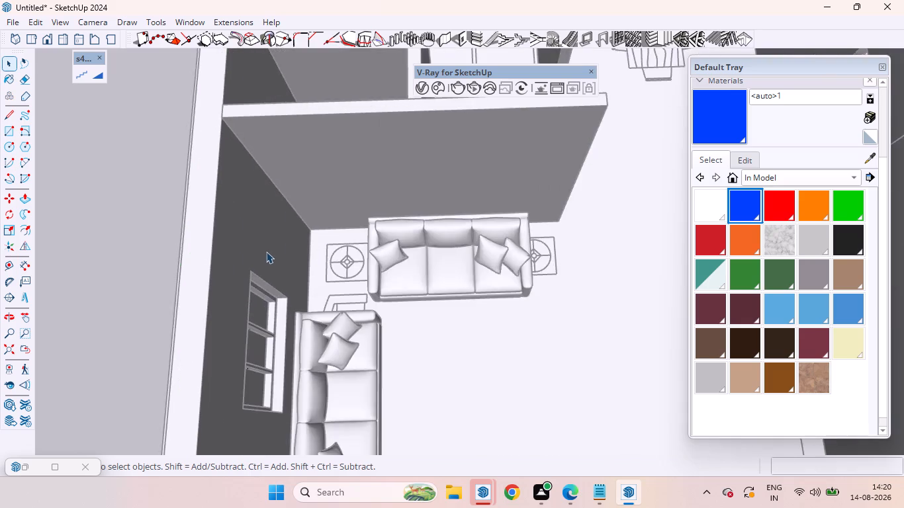
pyautogui.scroll(5, 266, 251)
pyautogui.press('r')
pyautogui.scroll(6, 344, 253)
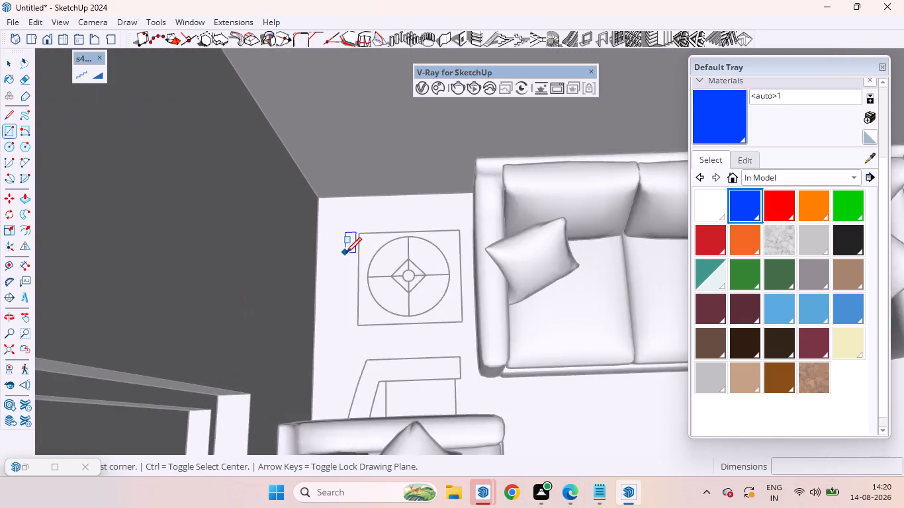
pyautogui.scroll(4, 346, 253)
pyautogui.click(369, 225)
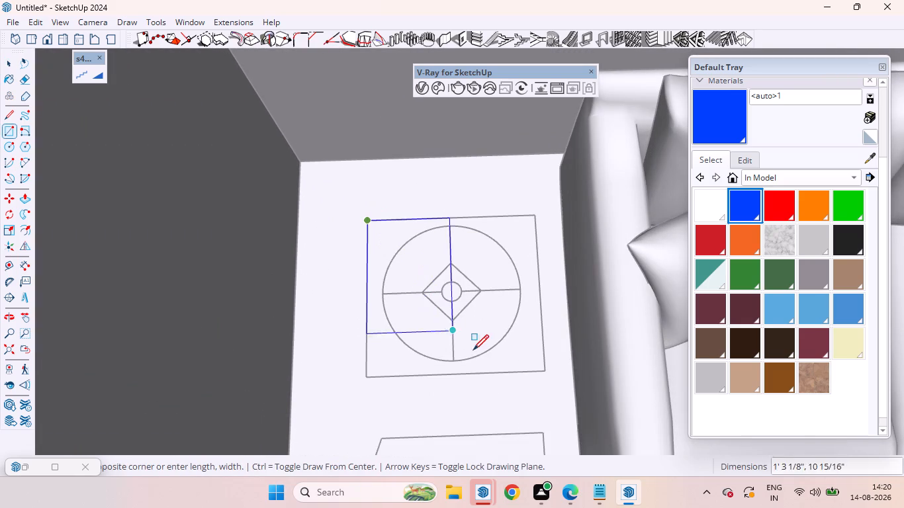
pyautogui.click(547, 372)
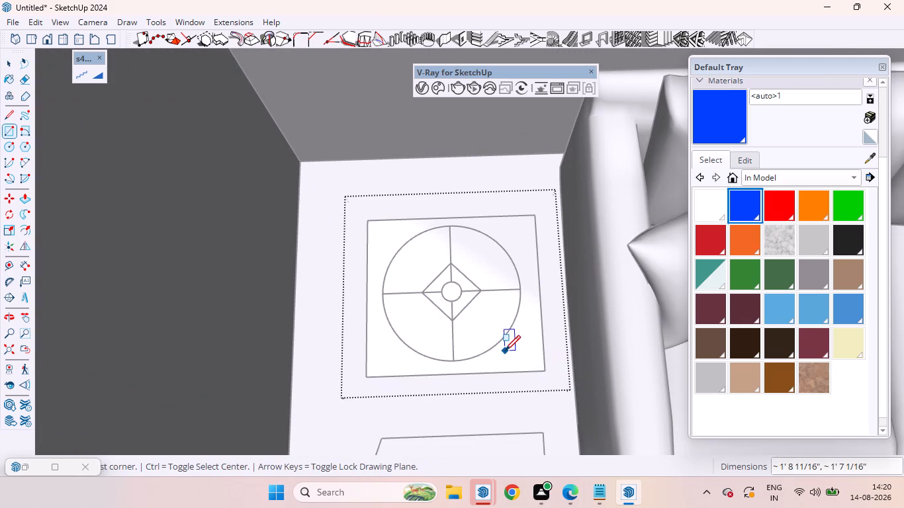
# Extrude the rectangle upward about 1' 9 5/16" into the side-table box and leave the group.
pyautogui.press('p')
pyautogui.moveTo(496, 329); pyautogui.dragTo(581, 290)
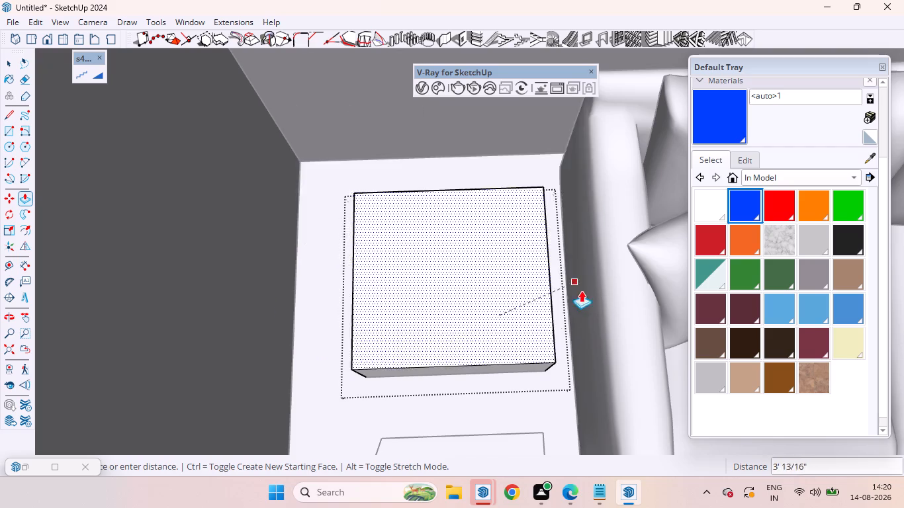
pyautogui.moveTo(581, 290); pyautogui.dragTo(613, 345)
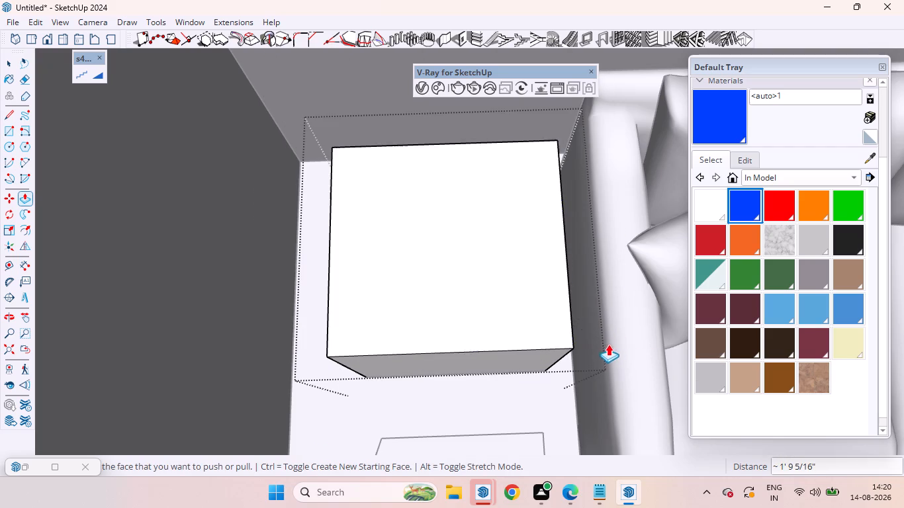
pyautogui.scroll(-20, 488, 284)
pyautogui.scroll(1, 508, 282)
pyautogui.moveTo(508, 284); pyautogui.dragTo(435, 215, button='middle')
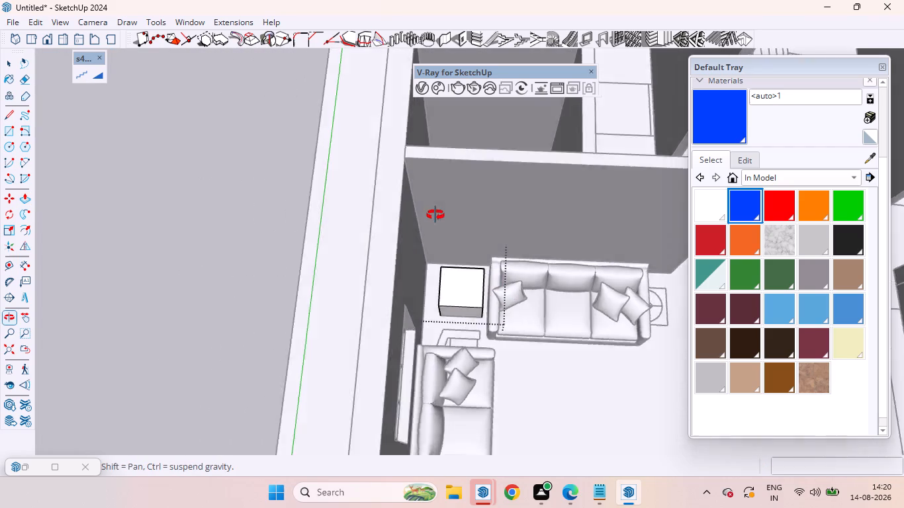
pyautogui.moveTo(435, 215); pyautogui.dragTo(322, 142, button='middle')
pyautogui.press('space')
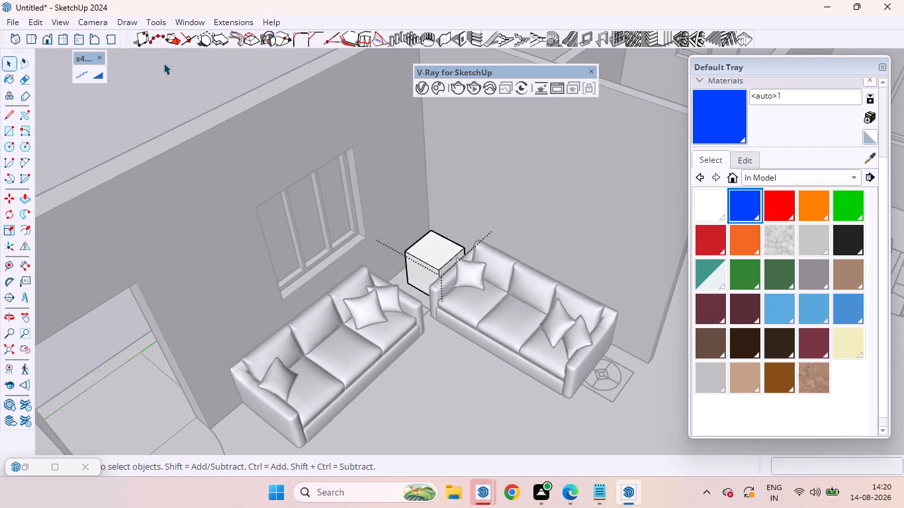
pyautogui.click(199, 103)
# Open the corner side-table group and offset the outline of its room-facing vertical face 18 mm inward.
pyautogui.scroll(-4, 461, 187)
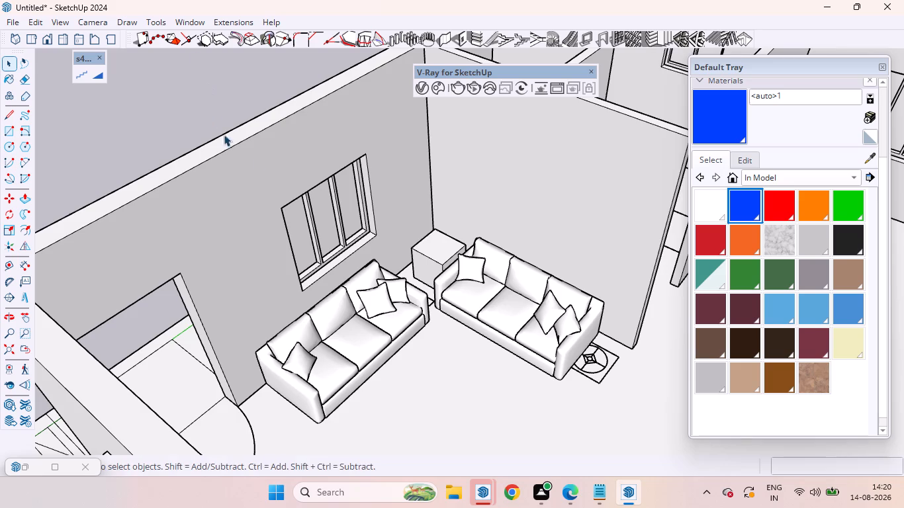
pyautogui.scroll(-3, 504, 265)
pyautogui.moveTo(505, 269); pyautogui.dragTo(523, 179, button='middle')
pyautogui.scroll(6, 494, 206)
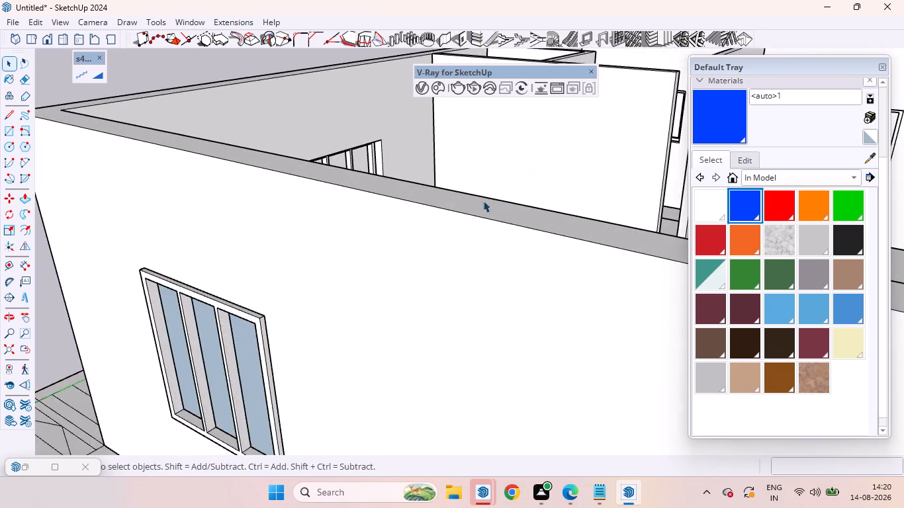
pyautogui.scroll(6, 483, 200)
pyautogui.moveTo(465, 173); pyautogui.dragTo(465, 257, button='middle')
pyautogui.scroll(12, 407, 345)
pyautogui.moveTo(412, 353); pyautogui.dragTo(454, 333, button='middle')
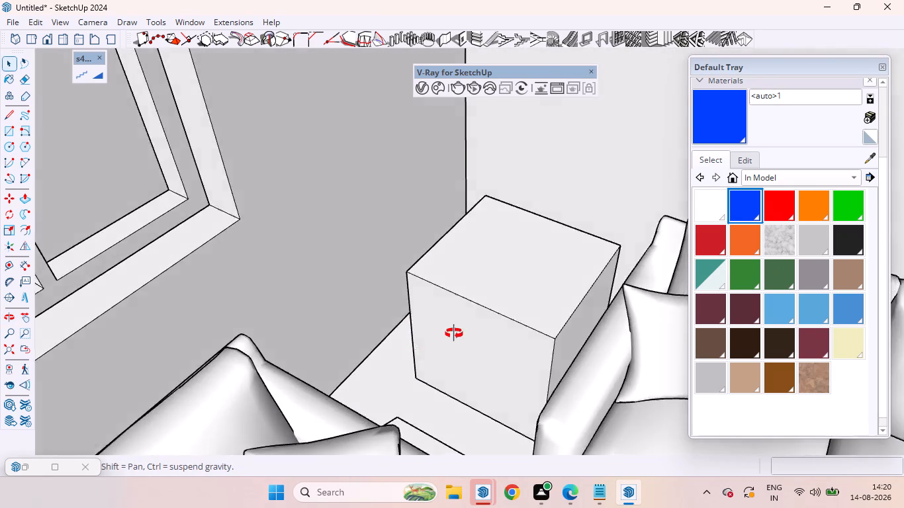
pyautogui.moveTo(454, 333); pyautogui.dragTo(464, 318, button='middle')
pyautogui.scroll(4, 464, 314)
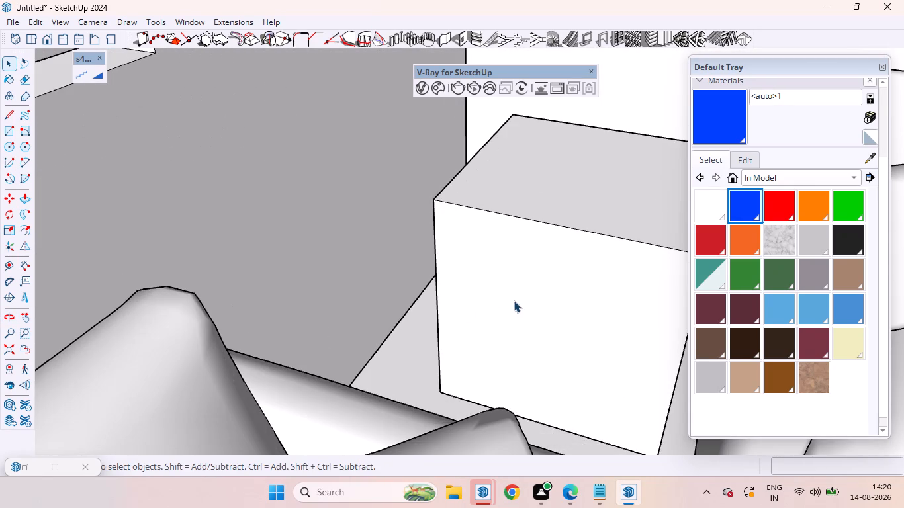
pyautogui.click(516, 300)
pyautogui.doubleClick(516, 300)
pyautogui.click(516, 300)
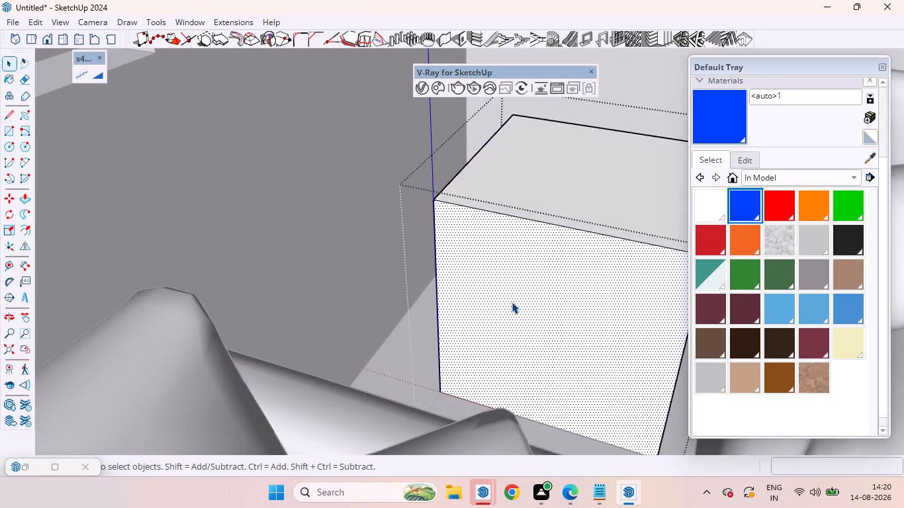
pyautogui.press('f')
pyautogui.moveTo(512, 302); pyautogui.dragTo(521, 304)
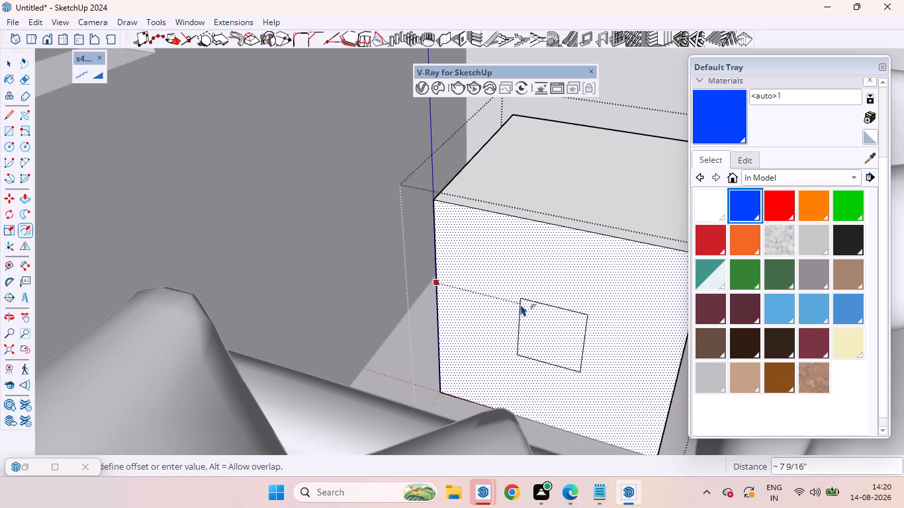
pyautogui.moveTo(521, 304); pyautogui.dragTo(447, 253)
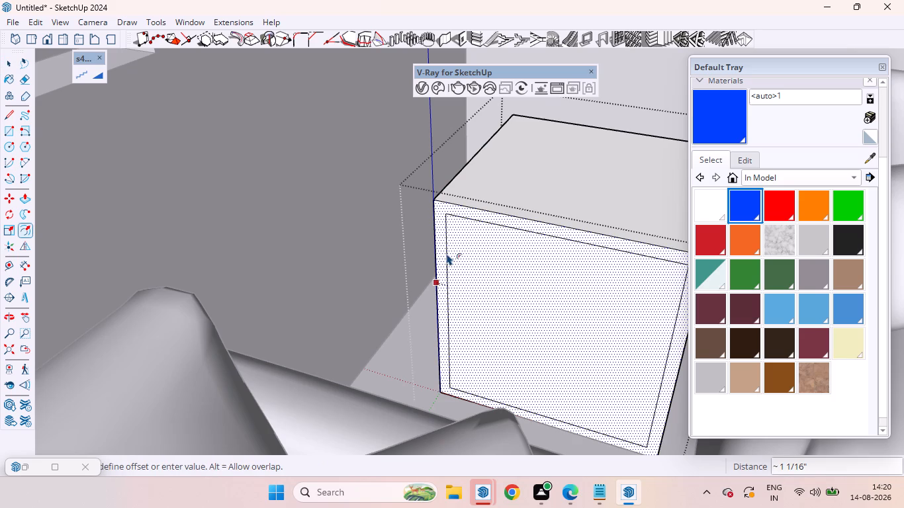
pyautogui.moveTo(447, 253); pyautogui.dragTo(442, 249)
pyautogui.write('18mm')
pyautogui.press('Return')
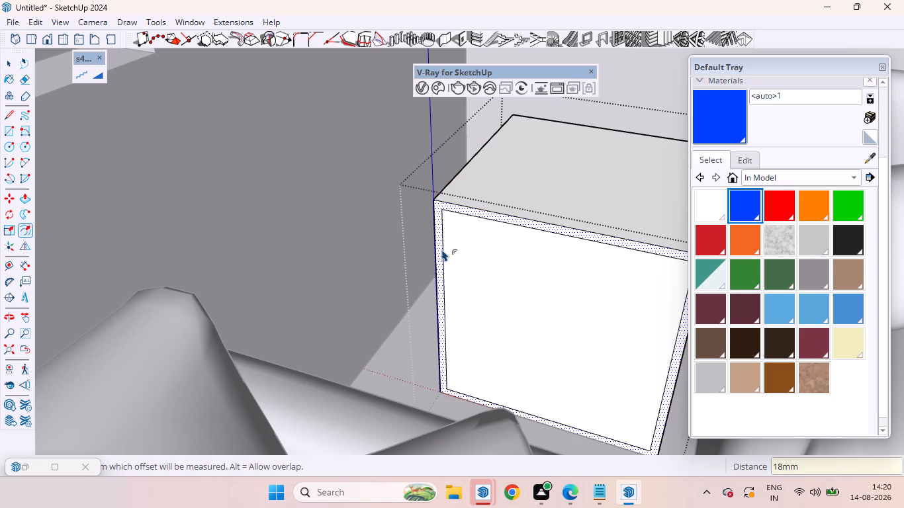
pyautogui.scroll(-7, 463, 288)
pyautogui.scroll(8, 604, 249)
pyautogui.scroll(-1, 603, 257)
pyautogui.scroll(3, 603, 257)
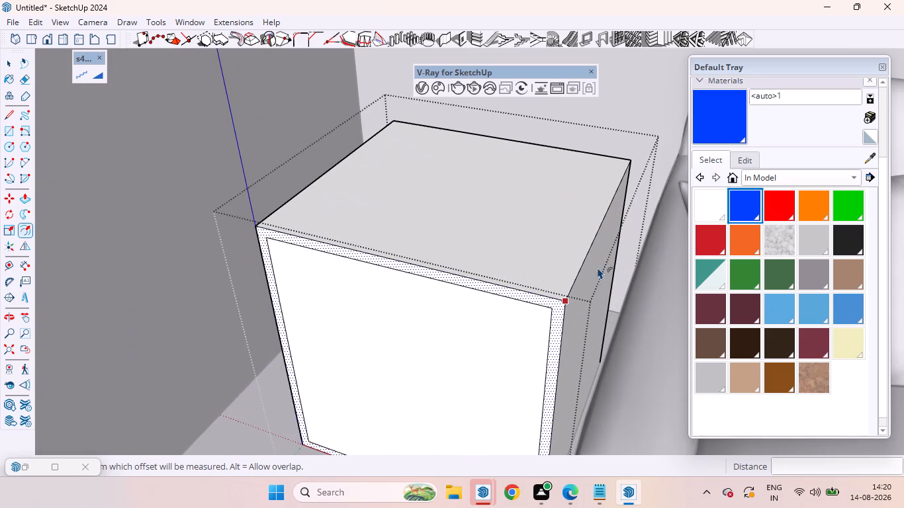
# Push/Pull the inset front face of the corner side table 18 mm outward as a door panel and leave the group.
pyautogui.press('space')
pyautogui.click(597, 284)
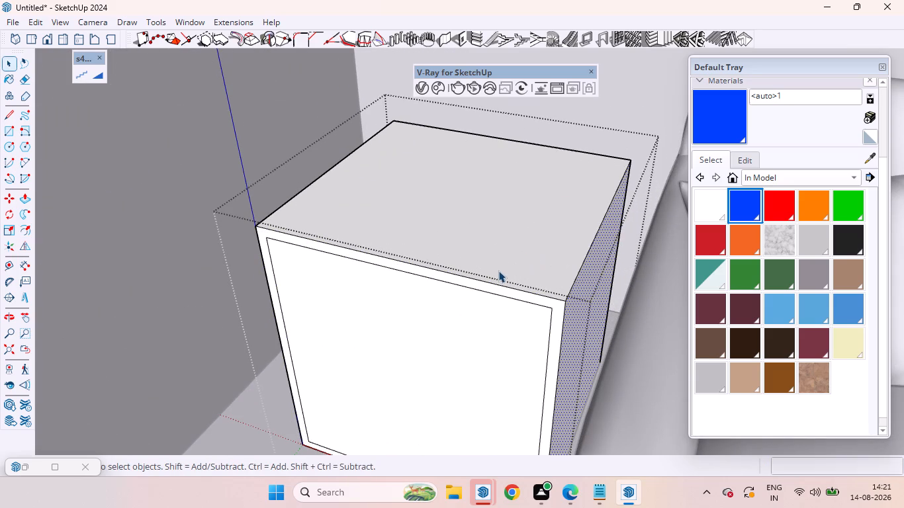
pyautogui.press('space')
pyautogui.click(487, 370)
pyautogui.press('p')
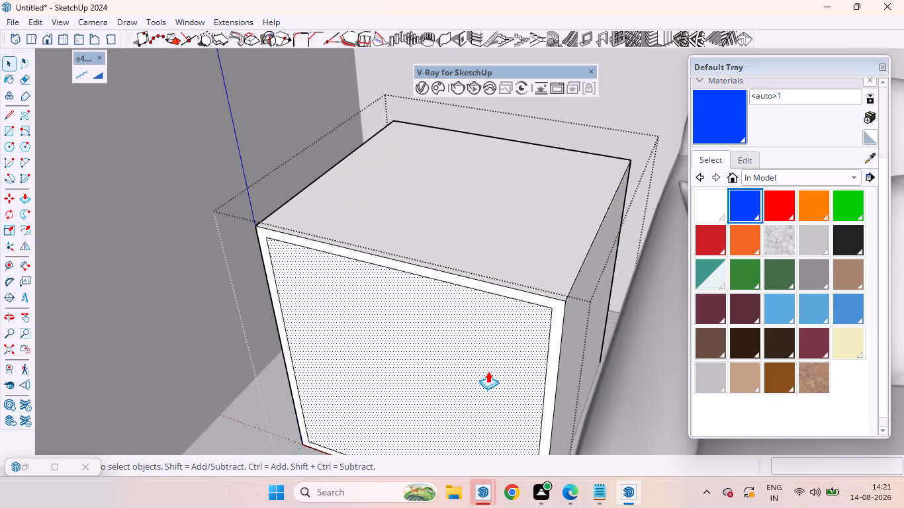
pyautogui.moveTo(488, 371); pyautogui.dragTo(489, 382)
pyautogui.write('18mm')
pyautogui.press('Return')
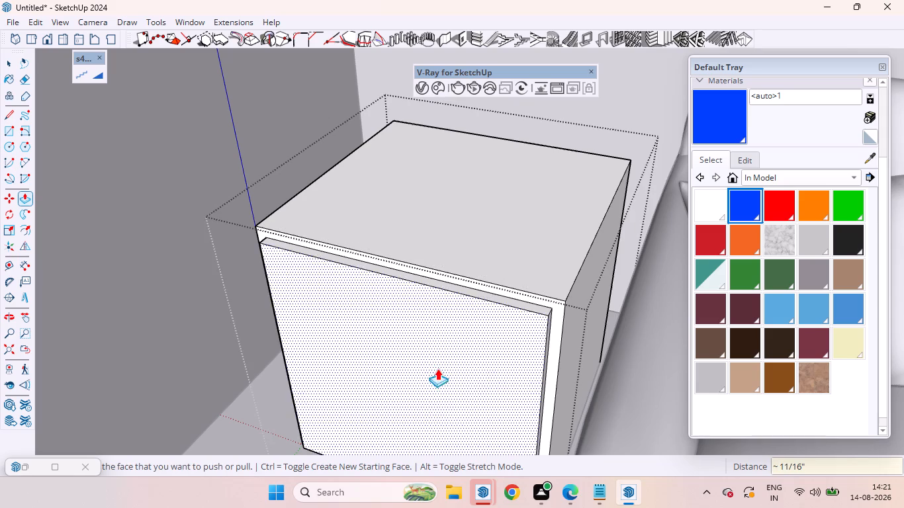
pyautogui.scroll(-8, 429, 259)
pyautogui.scroll(-2, 486, 218)
pyautogui.scroll(1, 495, 225)
pyautogui.scroll(-9, 500, 231)
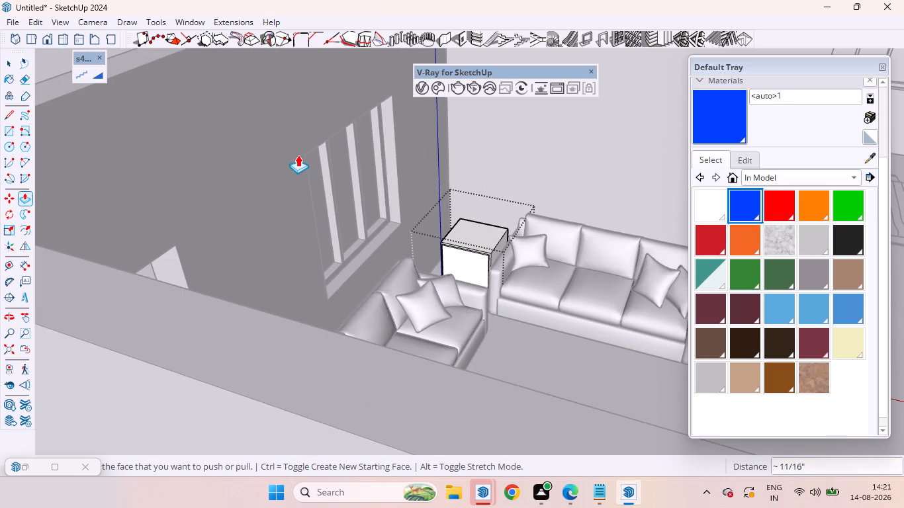
pyautogui.press('space')
pyautogui.scroll(-5, 447, 286)
pyautogui.click(226, 130)
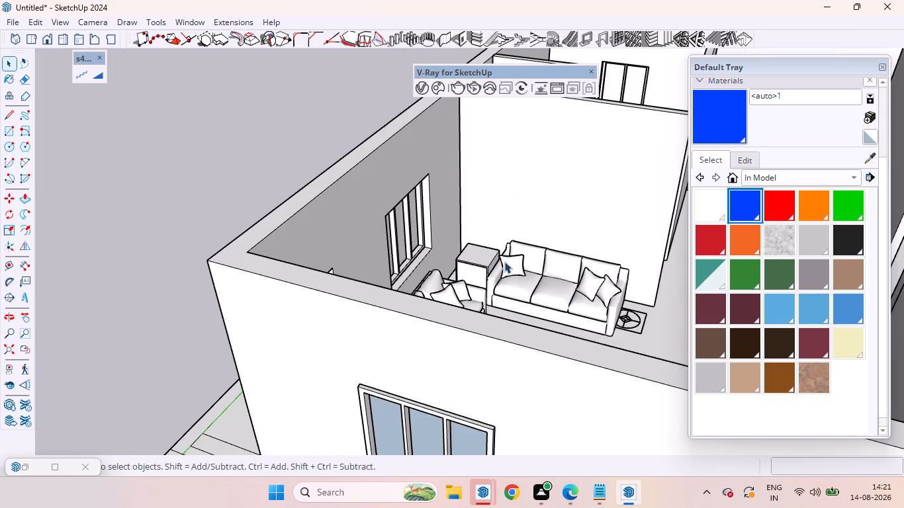
# Show the Click-Change 2 - Kitchen equipment tools.
pyautogui.scroll(20, 504, 262)
pyautogui.scroll(3, 504, 262)
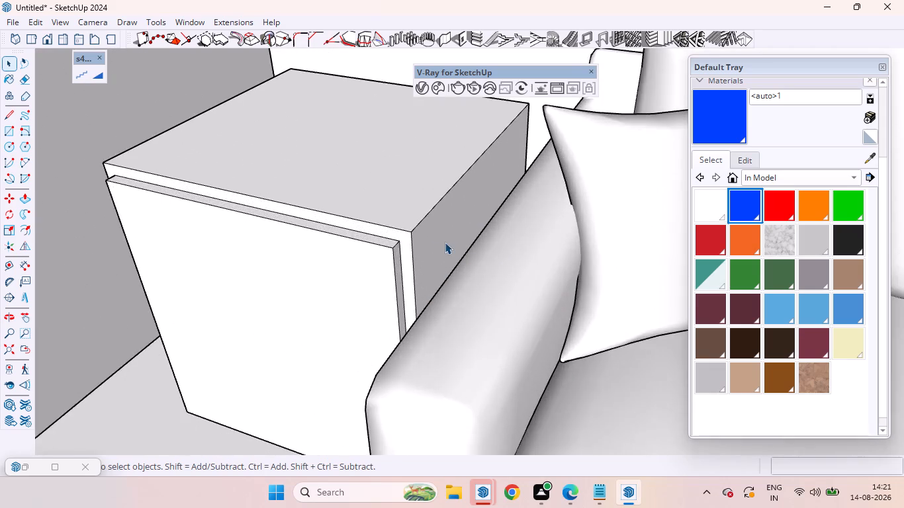
pyautogui.scroll(-7, 445, 242)
pyautogui.scroll(-13, 369, 232)
pyautogui.scroll(7, 354, 261)
pyautogui.moveTo(344, 248); pyautogui.dragTo(424, 248, button='middle')
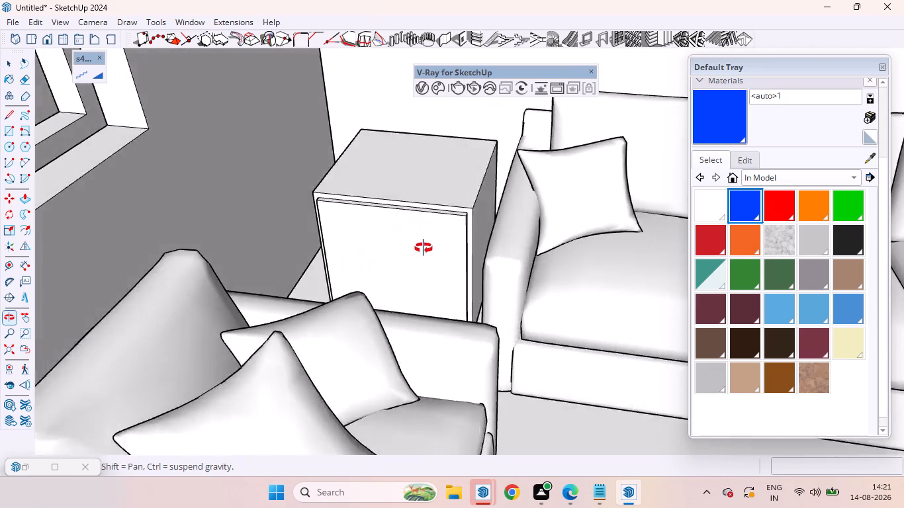
pyautogui.moveTo(424, 248); pyautogui.dragTo(411, 243, button='middle')
pyautogui.rightClick(446, 17)
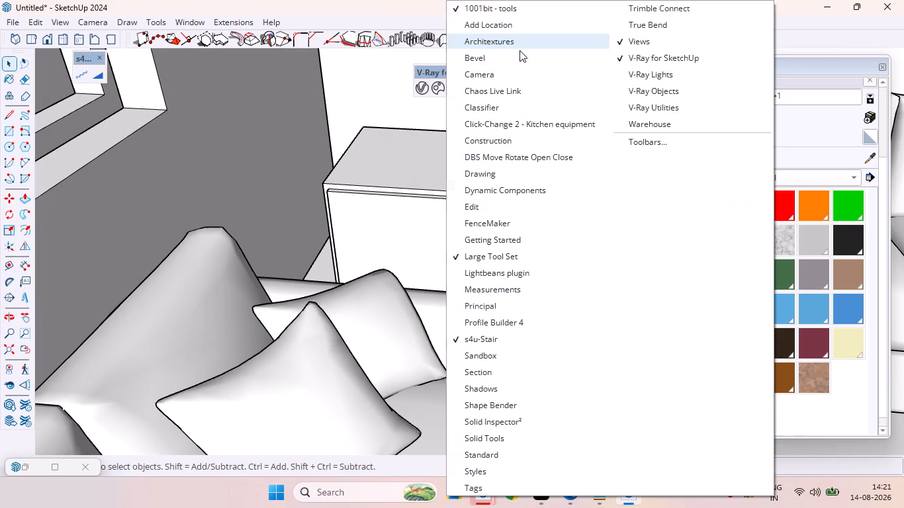
pyautogui.click(482, 116)
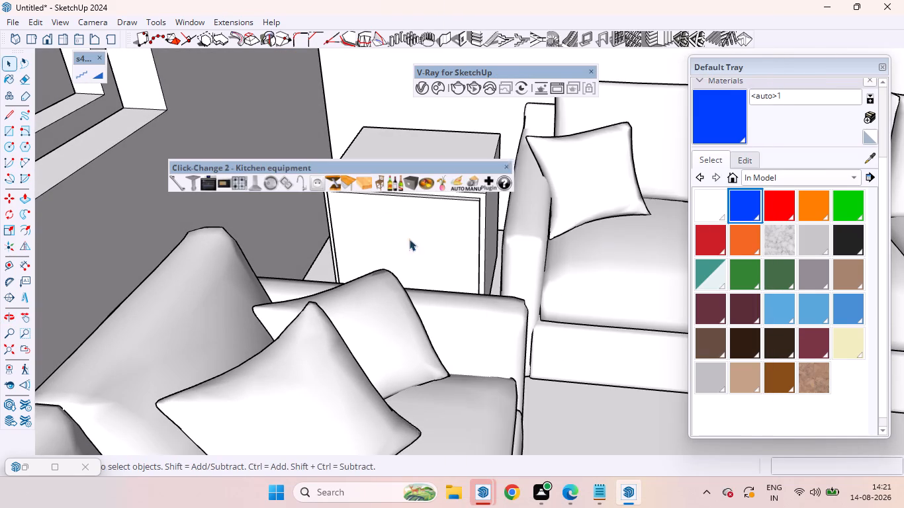
# Insert a Click-Change 2 bar handle horizontally on the front door face of the corner side table.
pyautogui.click(171, 182)
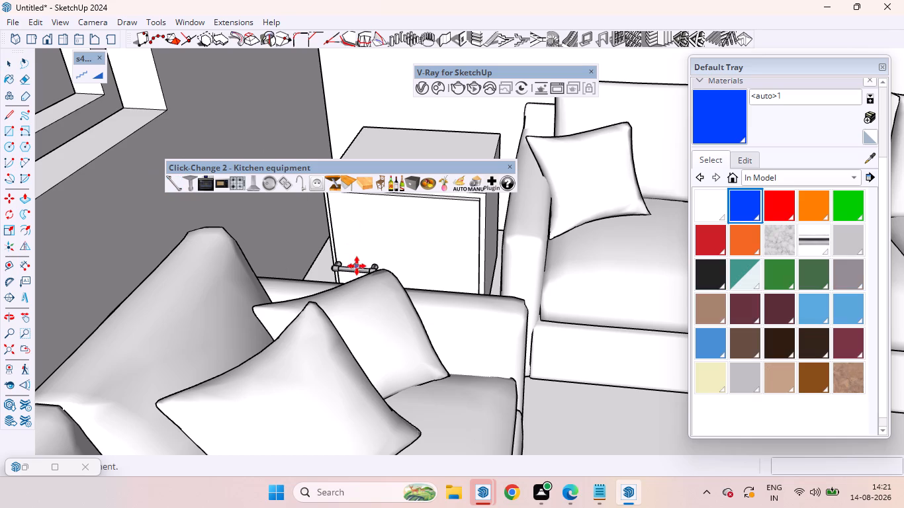
pyautogui.scroll(2, 357, 244)
pyautogui.scroll(-6, 367, 229)
pyautogui.scroll(2, 386, 253)
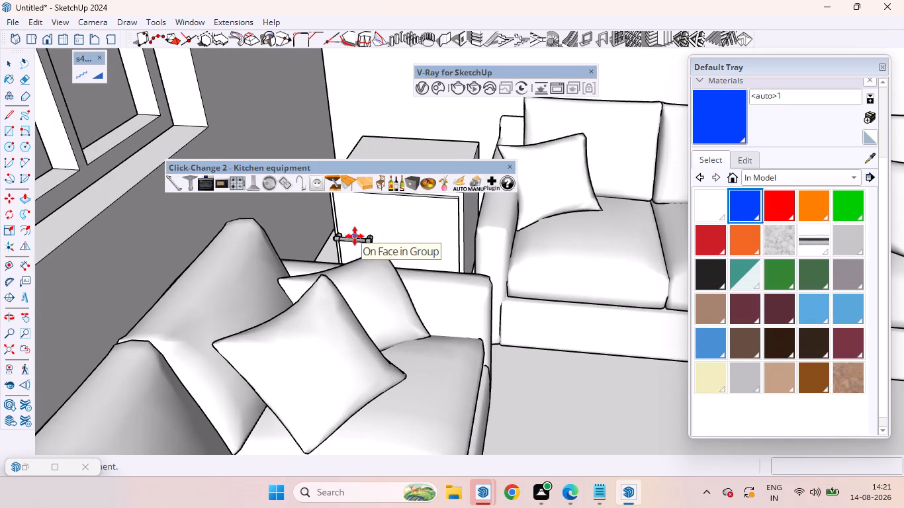
pyautogui.scroll(5, 355, 236)
pyautogui.click(365, 228)
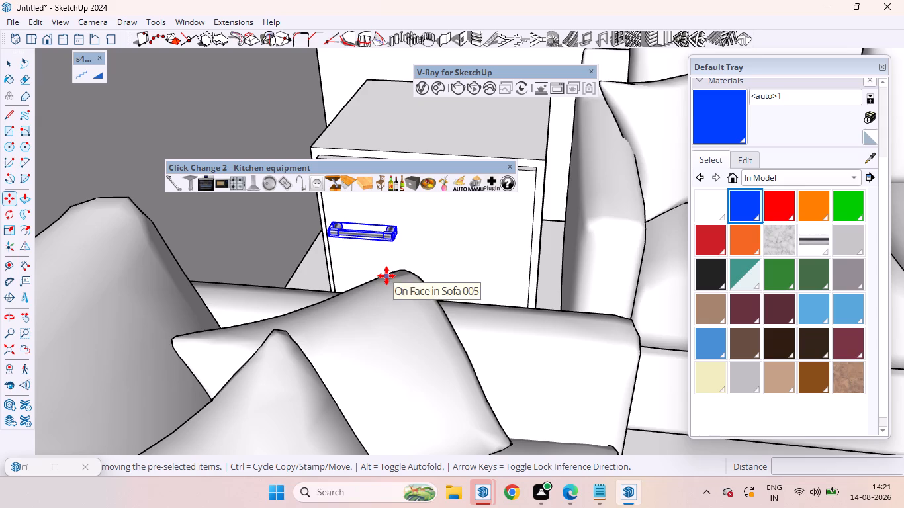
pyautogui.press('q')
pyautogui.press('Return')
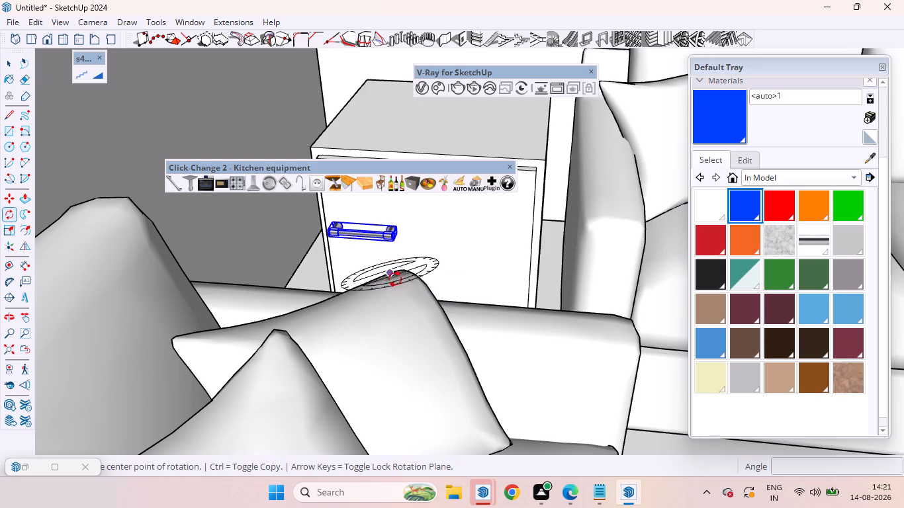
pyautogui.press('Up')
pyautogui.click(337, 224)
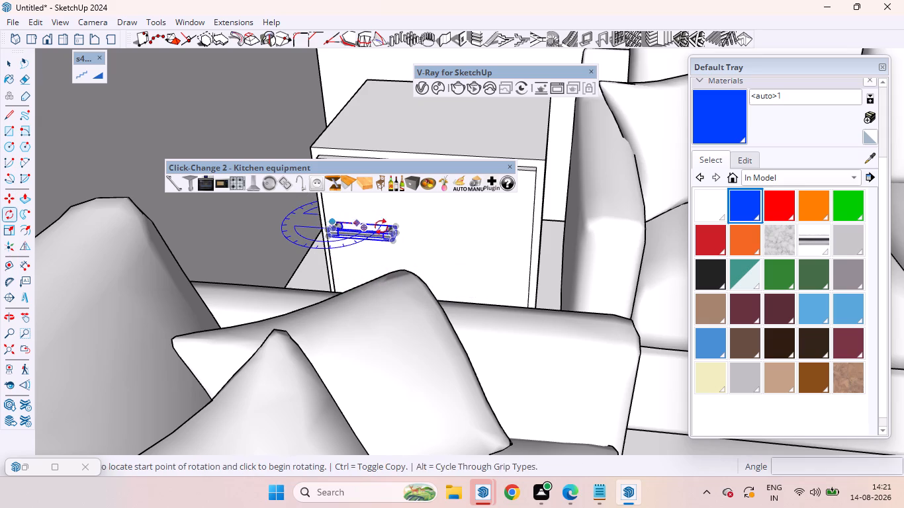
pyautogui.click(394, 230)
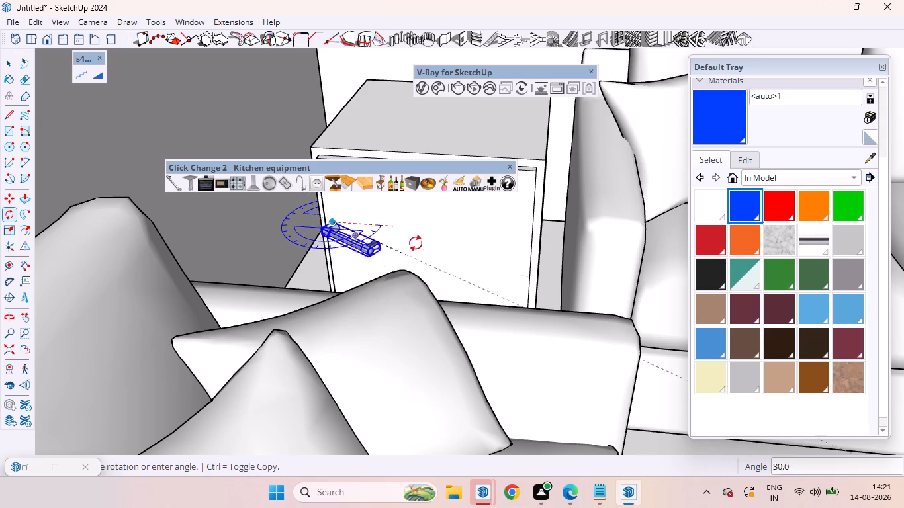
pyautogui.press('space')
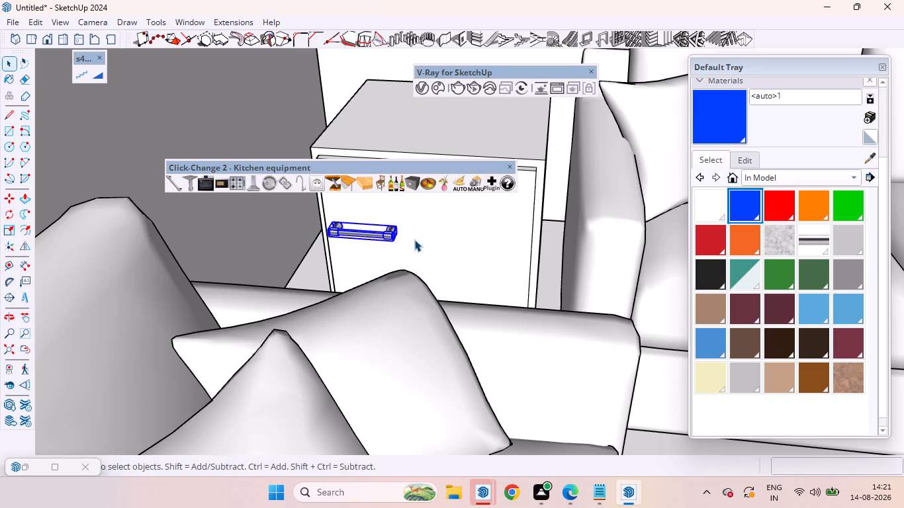
# Rotate the handle 90 degrees in the plane of the side table's door so it stands vertical.
pyautogui.press('q')
pyautogui.press('Left')
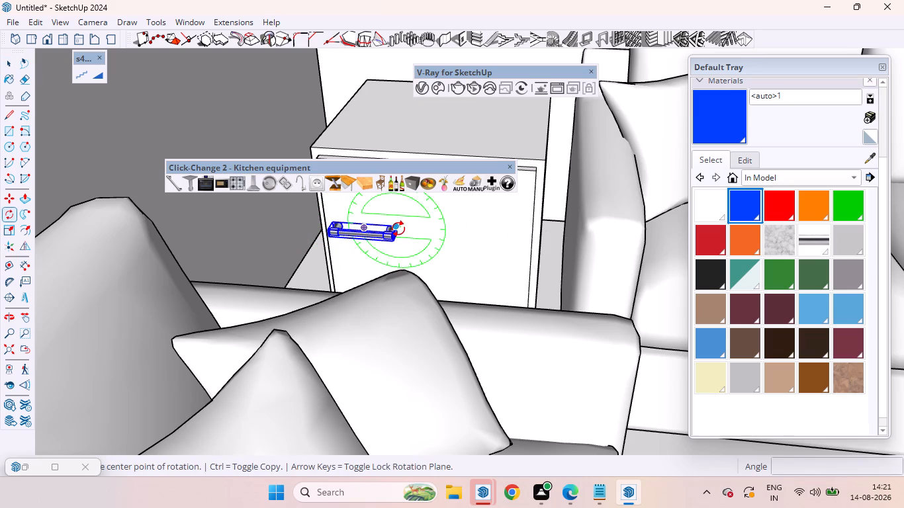
pyautogui.click(399, 228)
pyautogui.click(336, 220)
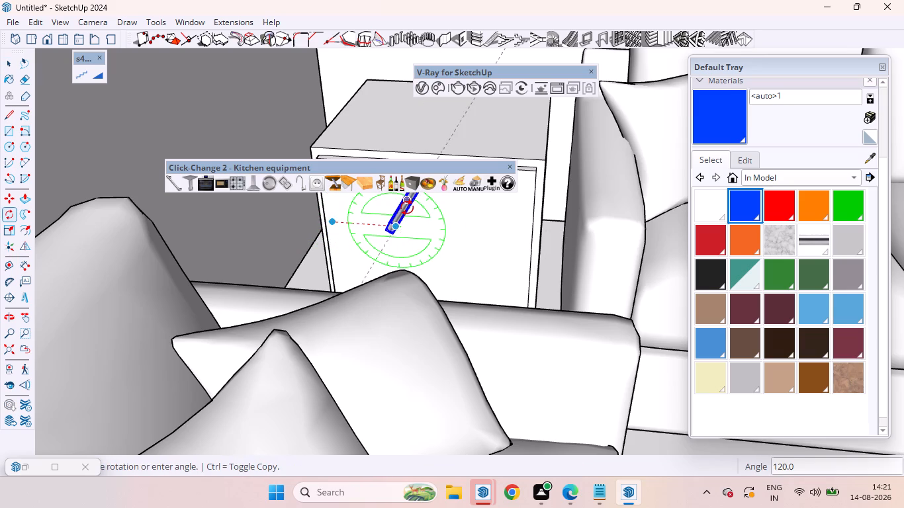
pyautogui.write('90')
pyautogui.press('Return')
pyautogui.press('space')
pyautogui.scroll(-7, 425, 239)
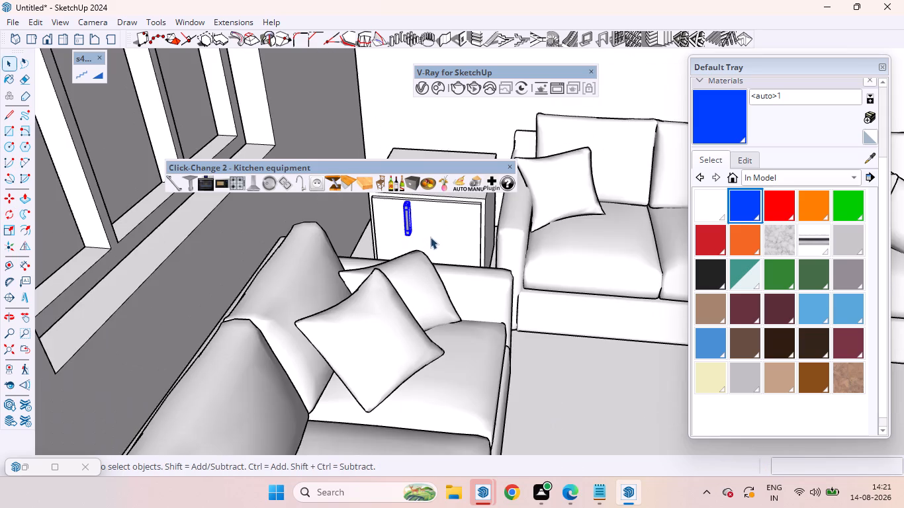
# Move the vertical handle about 6 5/8" down and across to the door's edge on the window-wall side.
pyautogui.scroll(4, 402, 227)
pyautogui.click(408, 221)
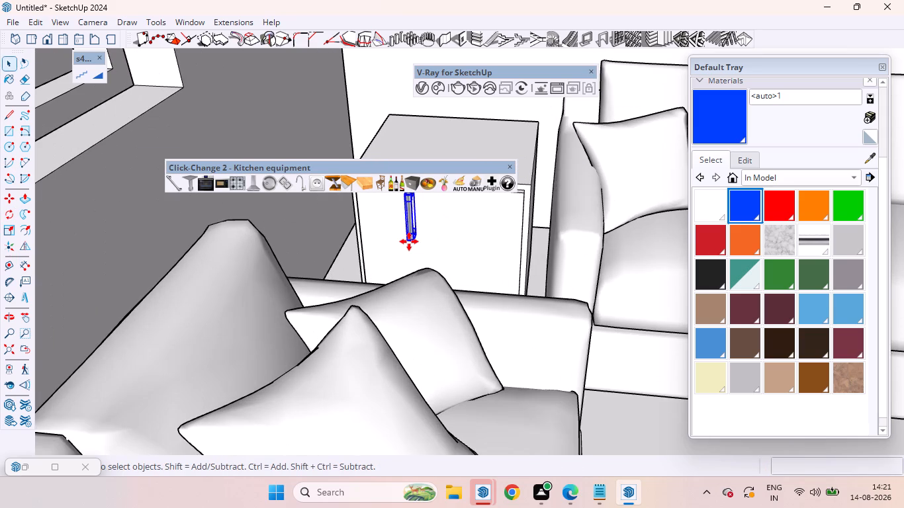
pyautogui.press('m')
pyautogui.click(410, 243)
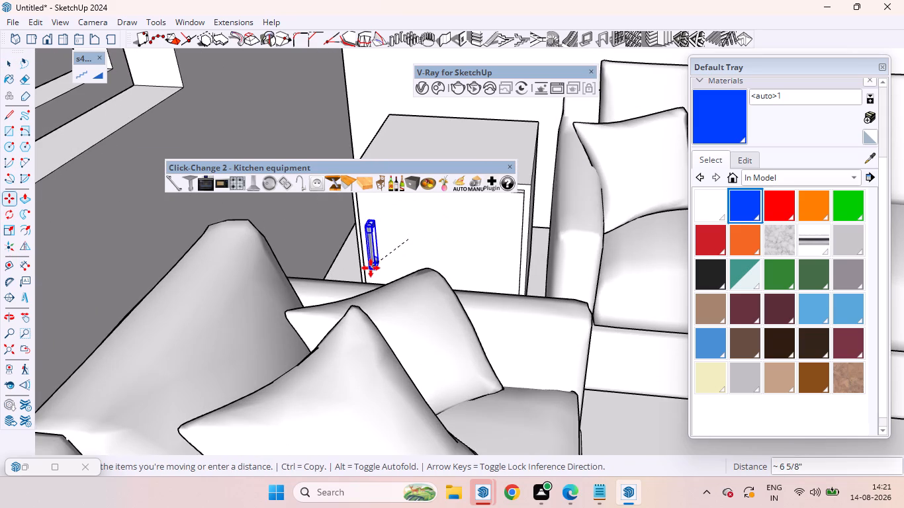
pyautogui.click(369, 269)
pyautogui.press('space')
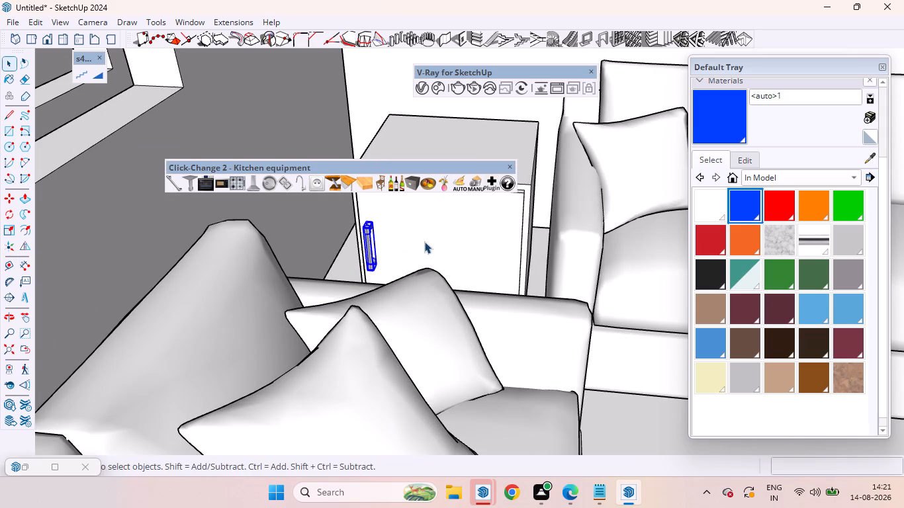
pyautogui.click(424, 241)
# Examine the side table with its door handle and how it sits in the corner between the two sofas.
pyautogui.scroll(-6, 431, 218)
pyautogui.moveTo(442, 228); pyautogui.dragTo(338, 221, button='middle')
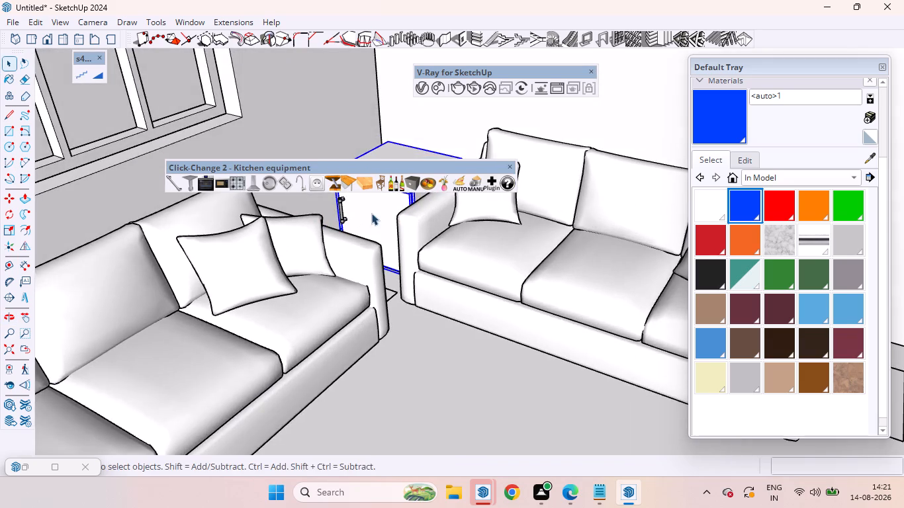
pyautogui.scroll(5, 369, 210)
pyautogui.moveTo(439, 169); pyautogui.dragTo(545, 64)
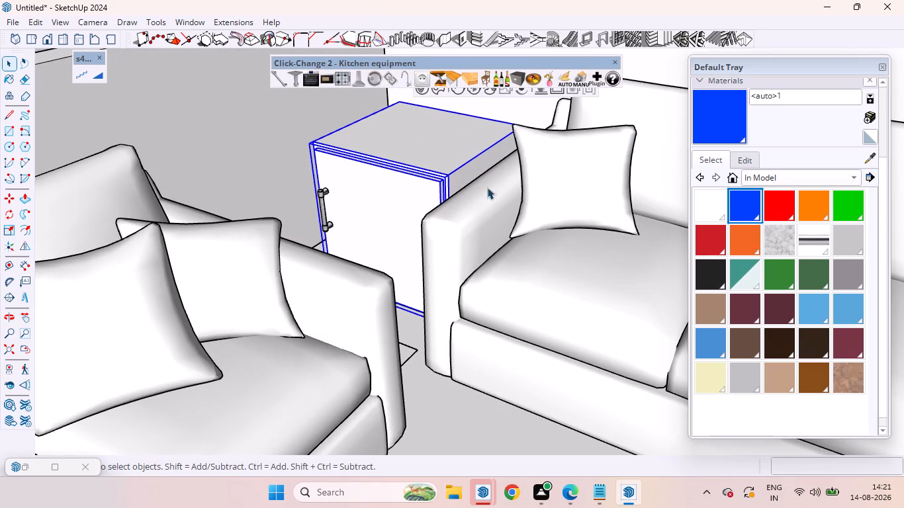
pyautogui.scroll(-12, 515, 215)
pyautogui.scroll(-7, 421, 259)
pyautogui.scroll(-16, 341, 265)
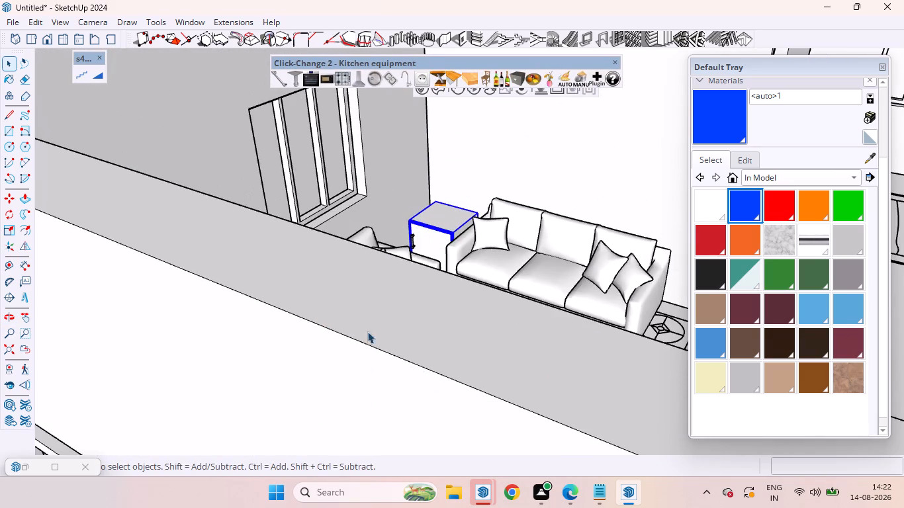
pyautogui.scroll(-2, 384, 318)
pyautogui.scroll(1, 404, 327)
pyautogui.scroll(-16, 437, 337)
pyautogui.click(203, 97)
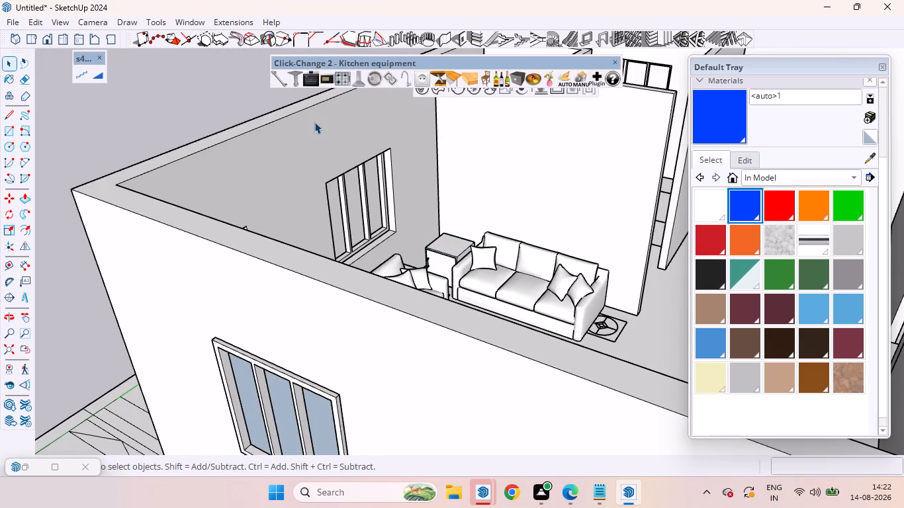
pyautogui.scroll(5, 406, 218)
pyautogui.scroll(-5, 414, 249)
pyautogui.scroll(5, 535, 282)
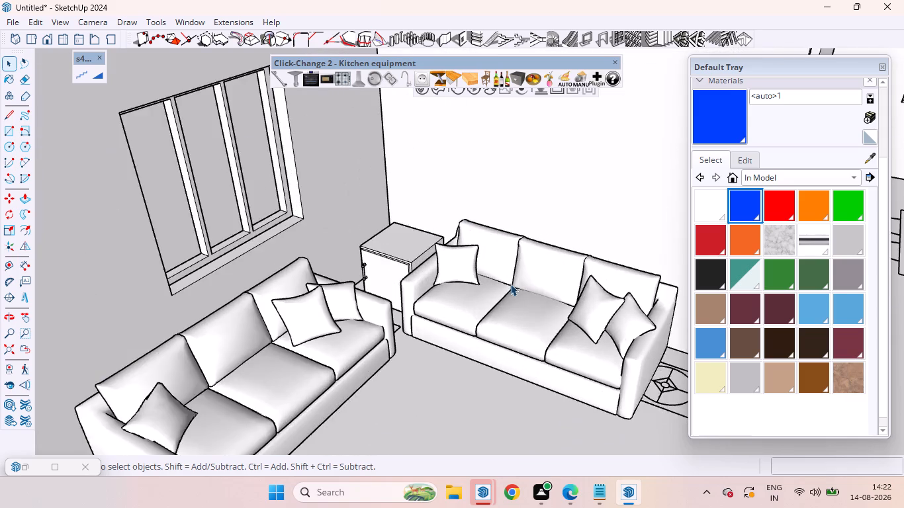
pyautogui.moveTo(509, 286); pyautogui.dragTo(402, 294, button='middle')
pyautogui.scroll(5, 330, 241)
pyautogui.moveTo(312, 249); pyautogui.dragTo(377, 253, button='middle')
pyautogui.scroll(3, 375, 256)
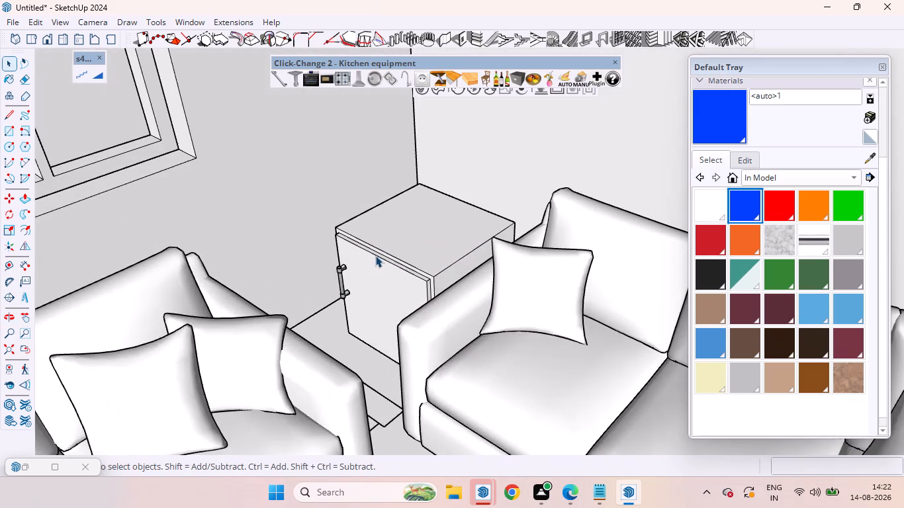
pyautogui.scroll(-6, 375, 255)
pyautogui.scroll(5, 390, 275)
pyautogui.scroll(-14, 395, 269)
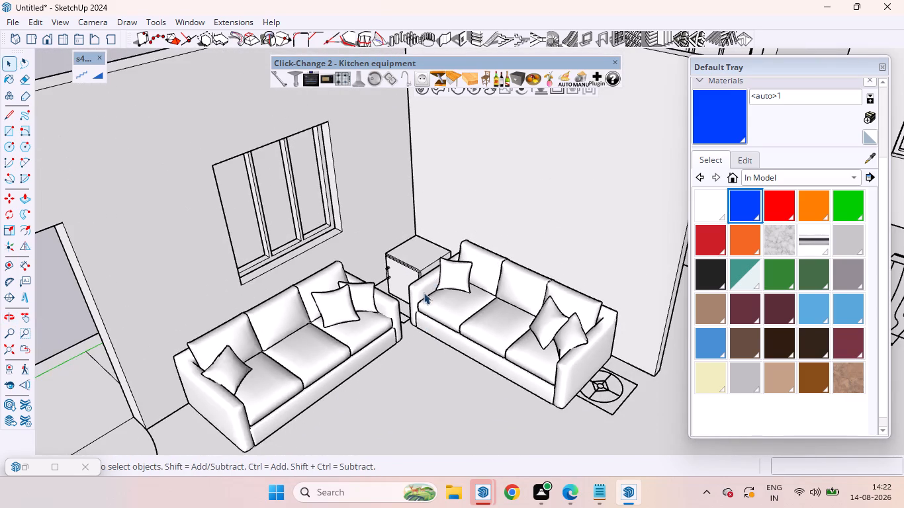
pyautogui.scroll(5, 414, 271)
pyautogui.moveTo(407, 278); pyautogui.dragTo(457, 237, button='middle')
pyautogui.scroll(-11, 402, 265)
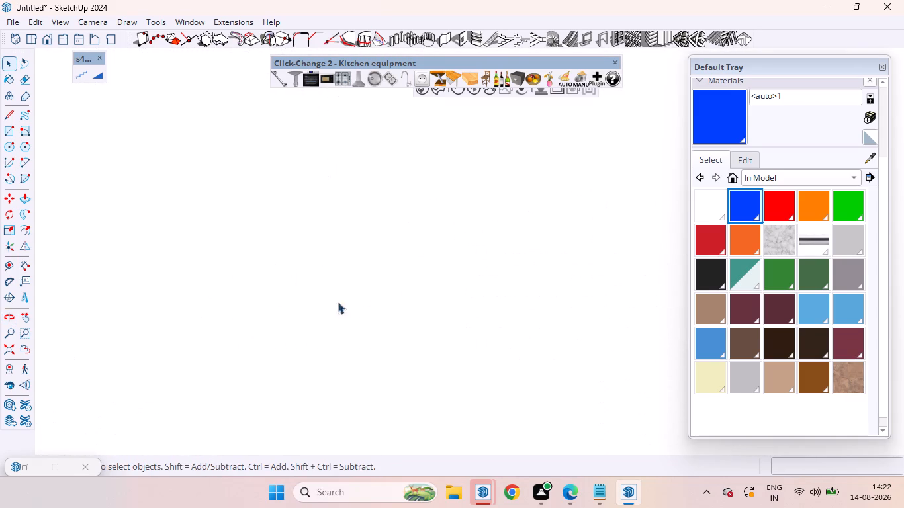
# Move the corner side table together with its door handle 6" forward, away from the partition wall behind it.
pyautogui.click(8, 353)
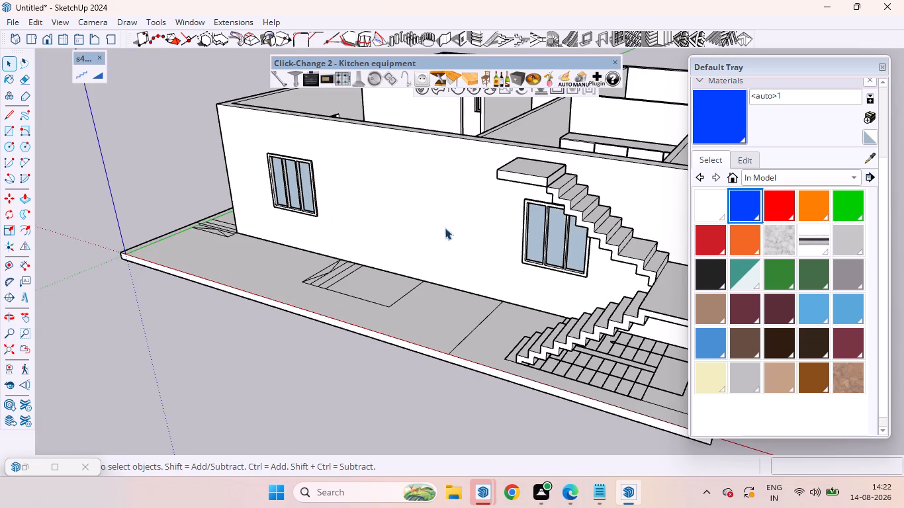
pyautogui.scroll(5, 514, 122)
pyautogui.moveTo(510, 134); pyautogui.dragTo(534, 344, button='middle')
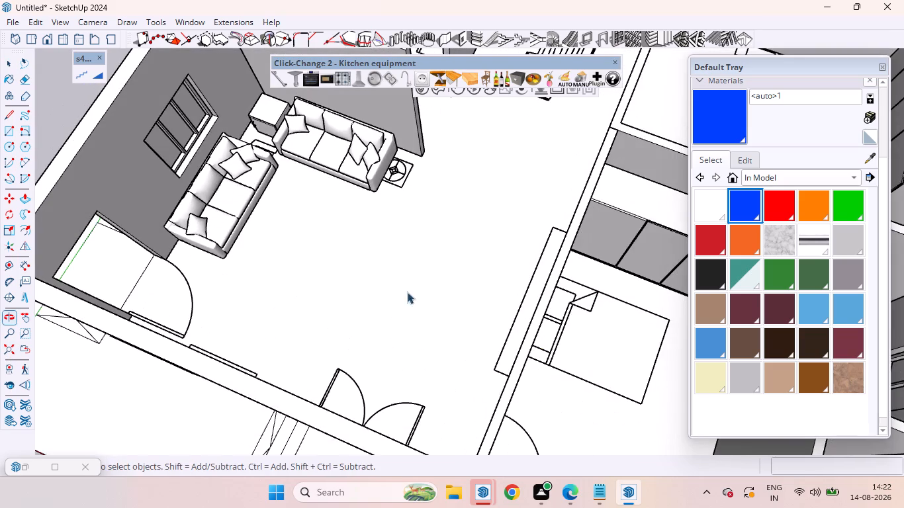
pyautogui.scroll(4, 242, 116)
pyautogui.click(269, 107)
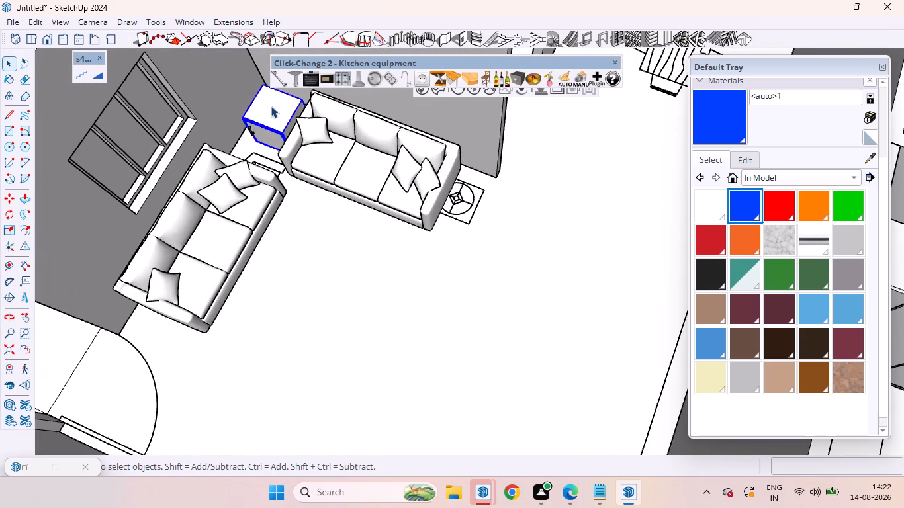
pyautogui.press('m')
pyautogui.scroll(1, 258, 133)
pyautogui.scroll(-4, 258, 133)
pyautogui.scroll(8, 258, 133)
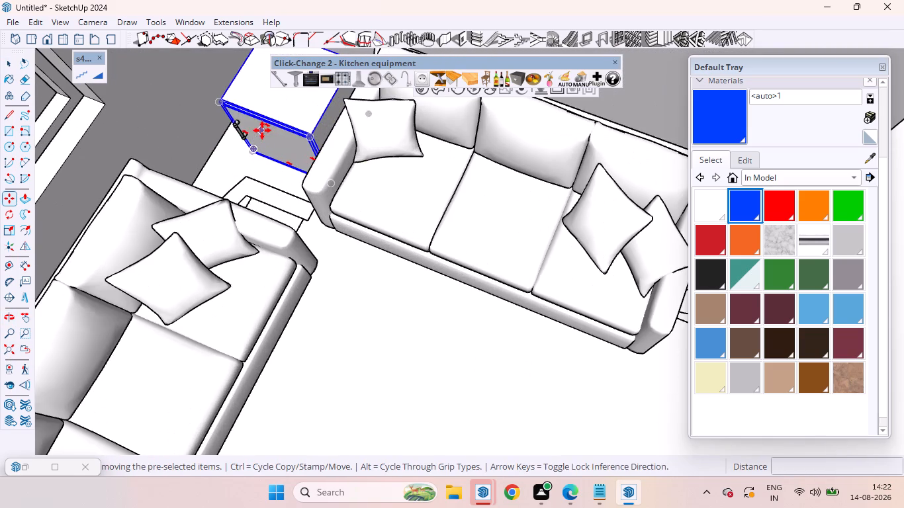
pyautogui.press('space')
pyautogui.click(244, 135)
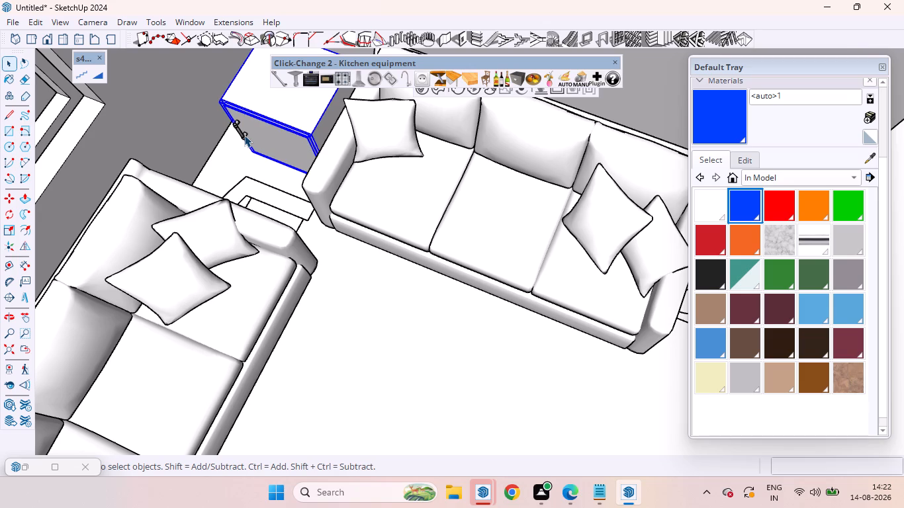
pyautogui.keyDown('ctrl'); pyautogui.click(266, 124); pyautogui.keyUp('ctrl')
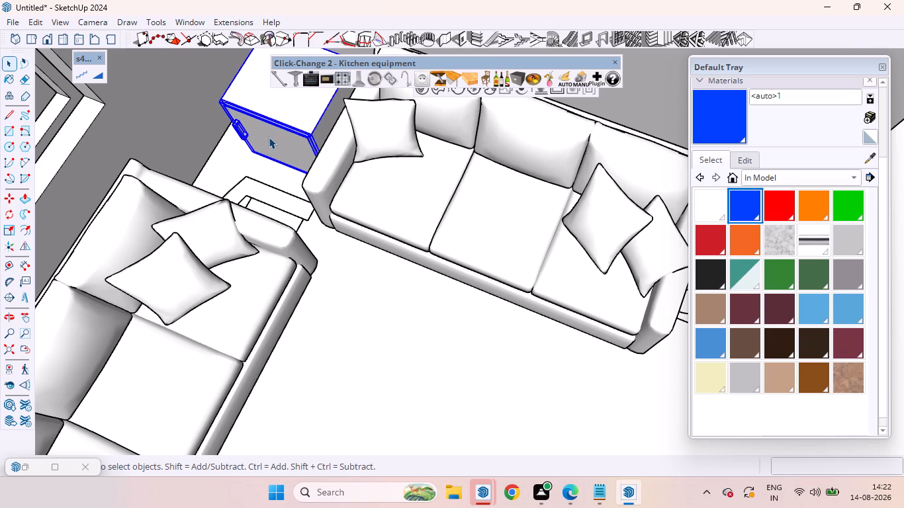
pyautogui.press('m')
pyautogui.click(271, 143)
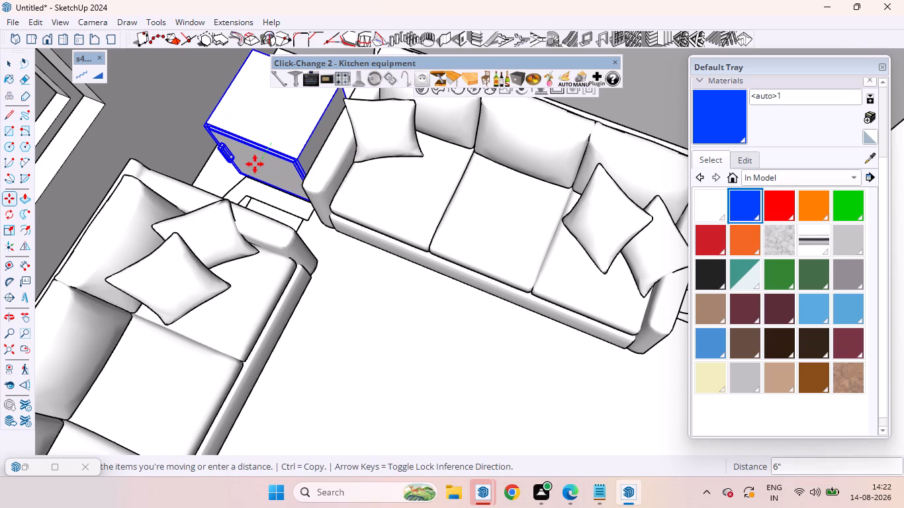
pyautogui.click(255, 164)
pyautogui.scroll(-14, 359, 177)
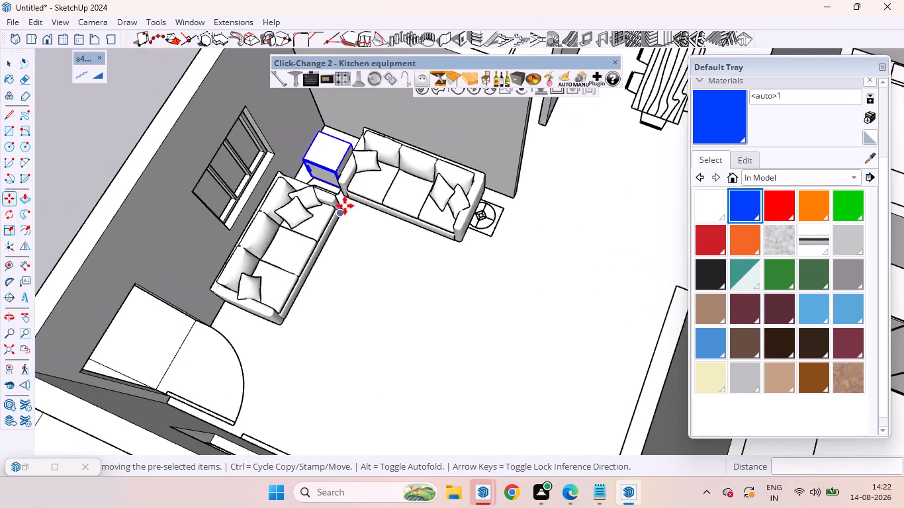
pyautogui.scroll(-6, 351, 202)
pyautogui.press('space')
pyautogui.click(134, 147)
# Copy the side table with its handle about 8' 6" along the red axis to the other end of the partition-wall sofa.
pyautogui.scroll(4, 357, 142)
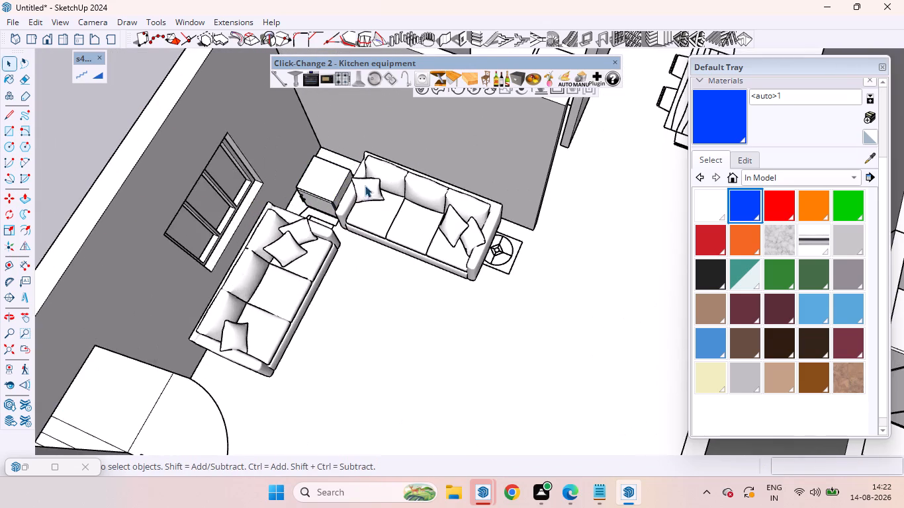
pyautogui.moveTo(345, 197); pyautogui.dragTo(370, 115, button='middle')
pyautogui.scroll(15, 305, 187)
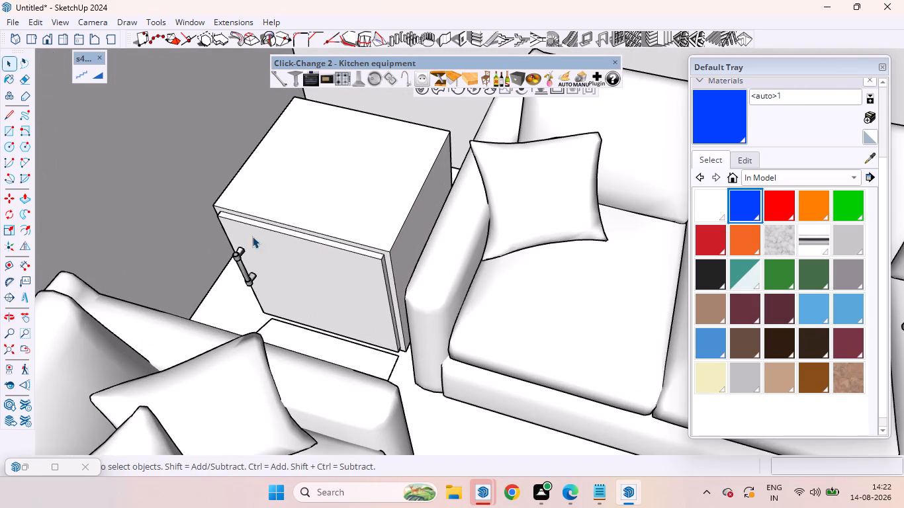
pyautogui.click(240, 253)
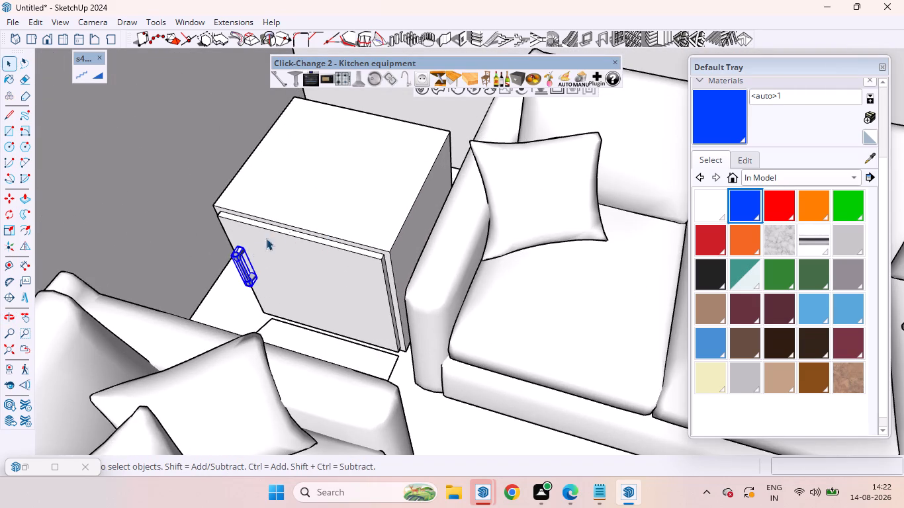
pyautogui.keyDown('ctrl'); pyautogui.click(291, 251); pyautogui.keyUp('ctrl')
pyautogui.keyDown('ctrl'); pyautogui.scroll(-6, 324, 178); pyautogui.keyUp('ctrl')
pyautogui.scroll(-13, 312, 173)
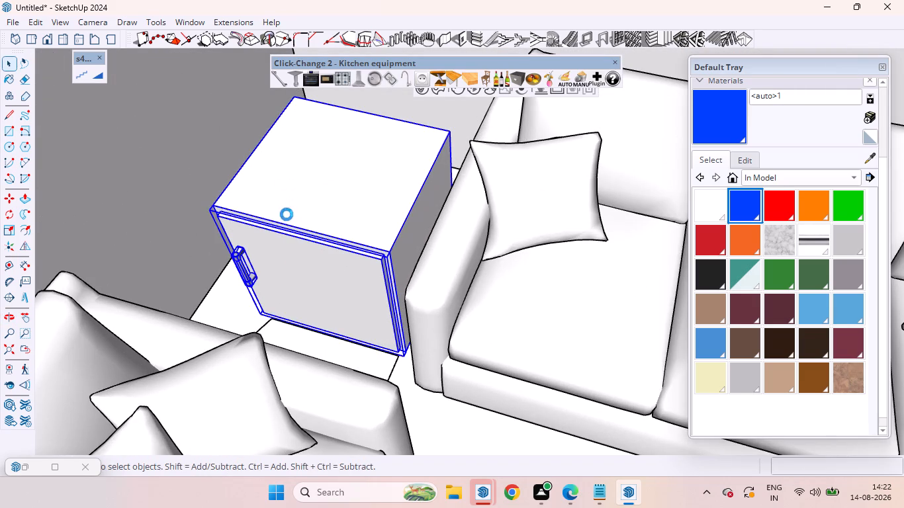
pyautogui.scroll(-11, 294, 215)
pyautogui.scroll(3, 294, 218)
pyautogui.scroll(-3, 294, 218)
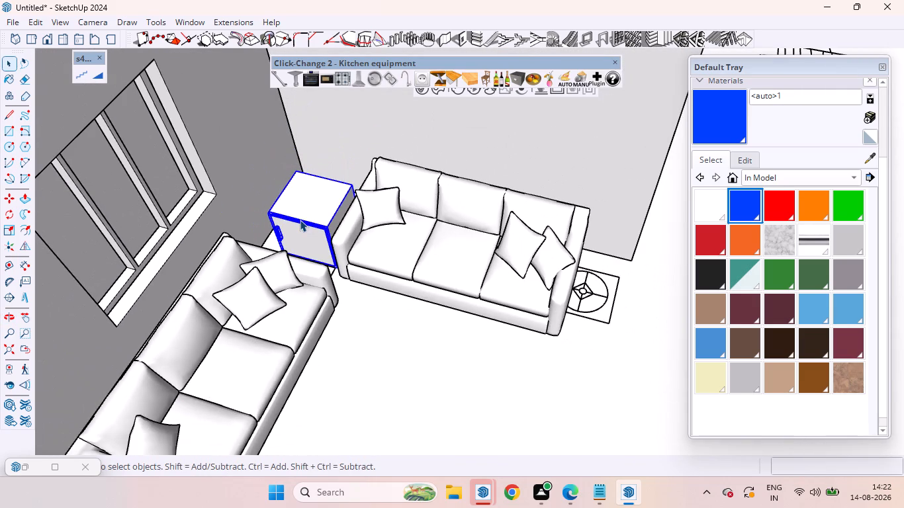
pyautogui.press('m')
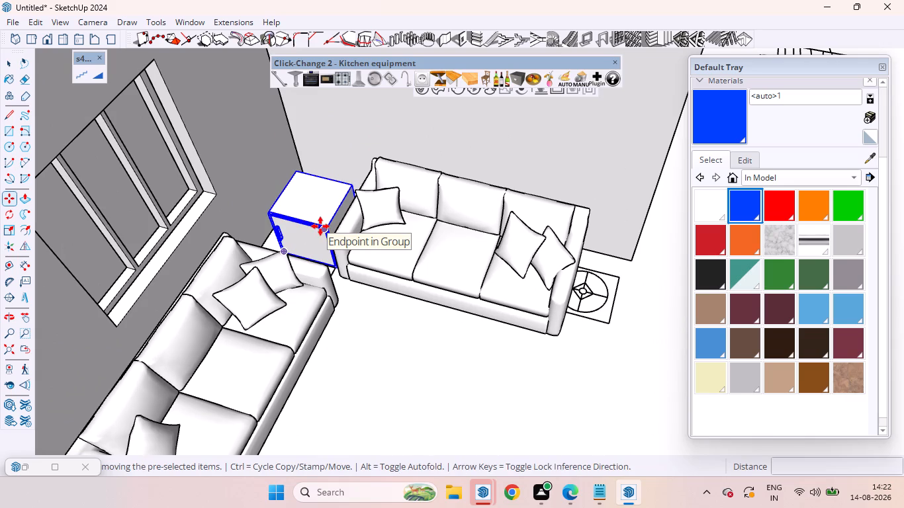
pyautogui.click(325, 227)
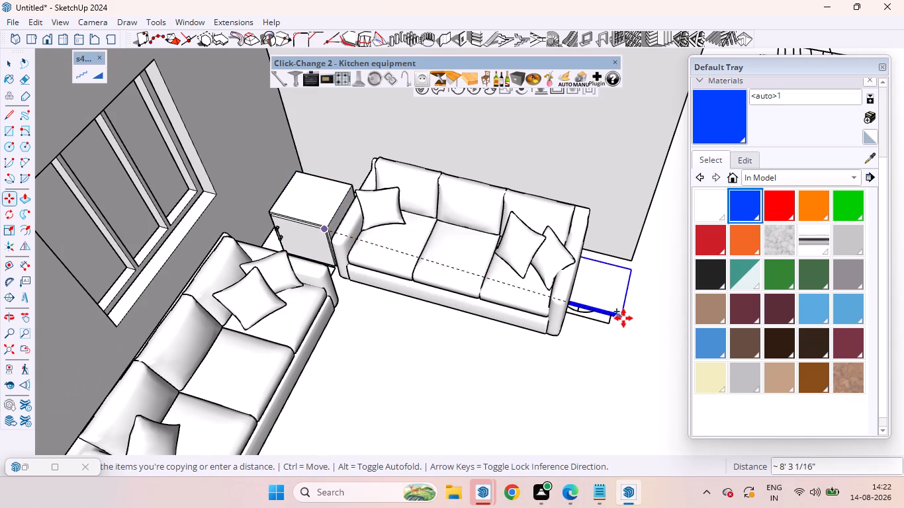
pyautogui.press('Right')
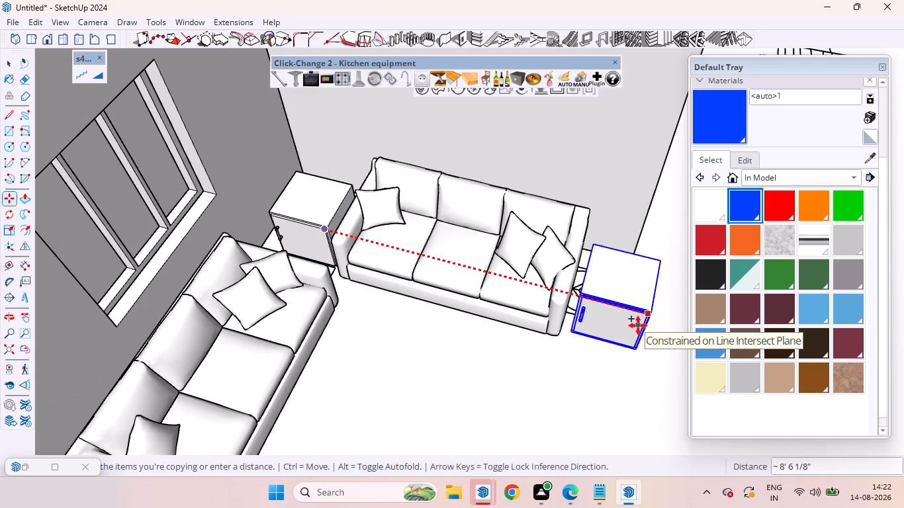
pyautogui.click(638, 325)
pyautogui.scroll(-13, 421, 324)
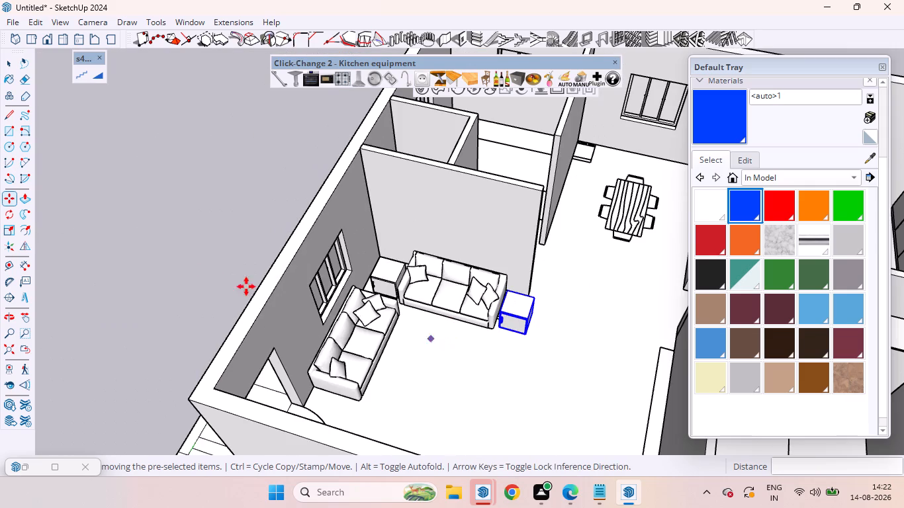
pyautogui.press('space')
pyautogui.click(129, 228)
# Examine the two side tables on either side of the sofa and how they fit in the living room.
pyautogui.moveTo(527, 295); pyautogui.dragTo(487, 286, button='middle')
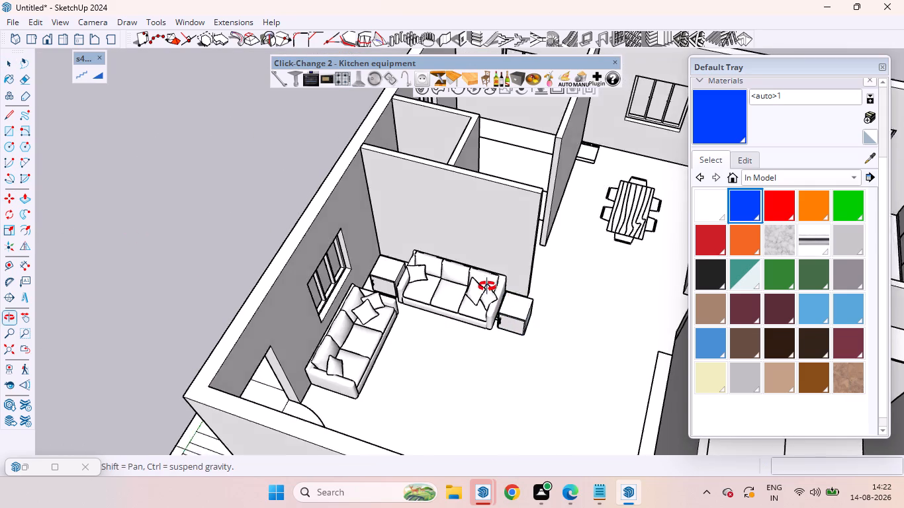
pyautogui.moveTo(487, 286); pyautogui.dragTo(430, 181, button='middle')
pyautogui.scroll(9, 430, 247)
pyautogui.moveTo(487, 284); pyautogui.dragTo(517, 241, button='middle')
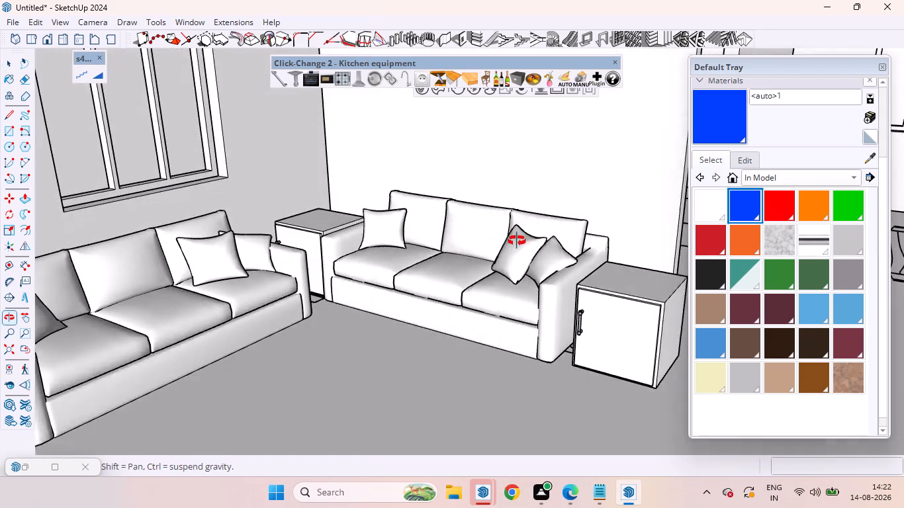
pyautogui.moveTo(517, 241); pyautogui.dragTo(516, 239, button='middle')
pyautogui.scroll(-5, 439, 232)
pyautogui.scroll(1, 474, 253)
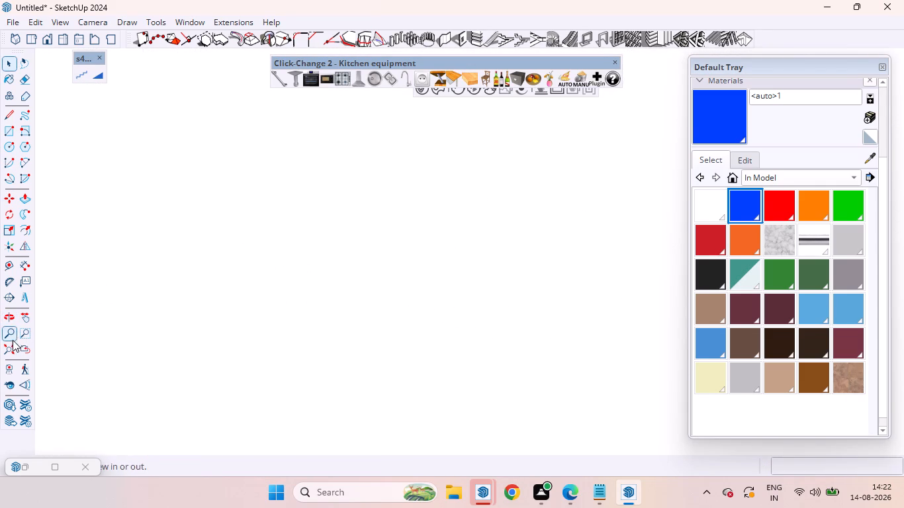
pyautogui.click(12, 343)
pyautogui.moveTo(328, 190); pyautogui.dragTo(259, 419, button='middle')
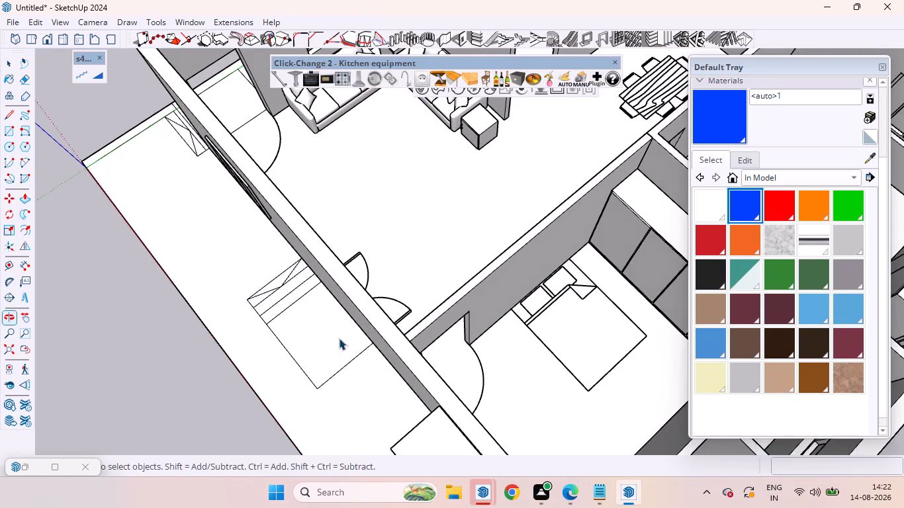
pyautogui.scroll(-5, 389, 228)
pyautogui.scroll(3, 428, 206)
pyautogui.scroll(1, 347, 202)
pyautogui.moveTo(347, 202); pyautogui.dragTo(420, 142, button='middle')
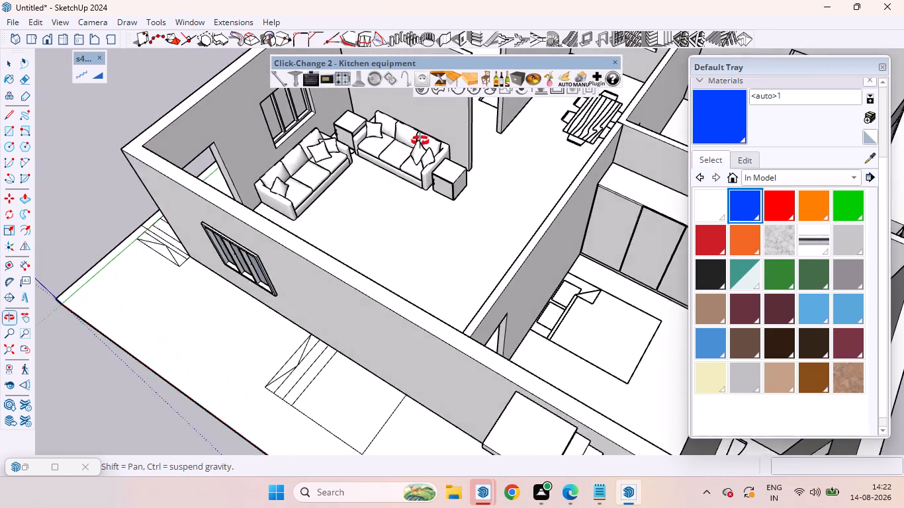
pyautogui.scroll(6, 416, 137)
pyautogui.moveTo(427, 213); pyautogui.dragTo(392, 121, button='middle')
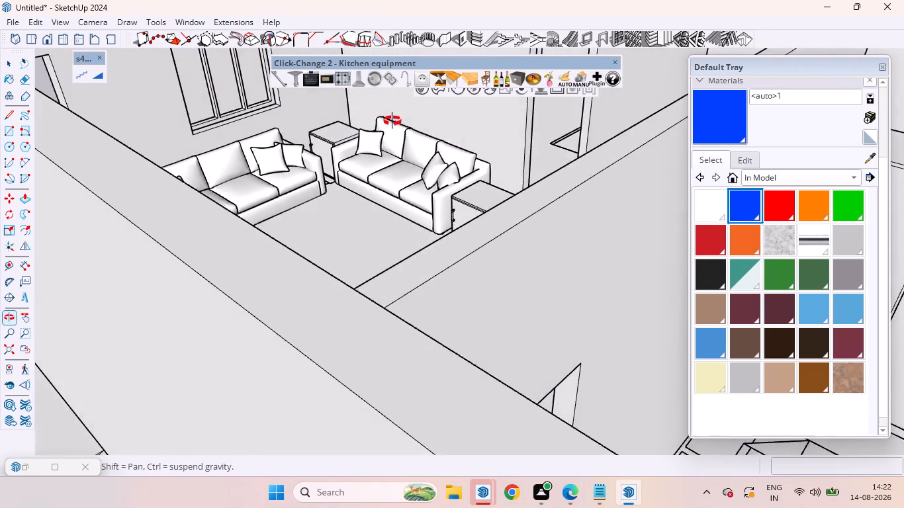
pyautogui.moveTo(392, 121); pyautogui.dragTo(425, 151, button='middle')
pyautogui.scroll(-16, 480, 255)
pyautogui.moveTo(525, 210); pyautogui.dragTo(525, 326, button='middle')
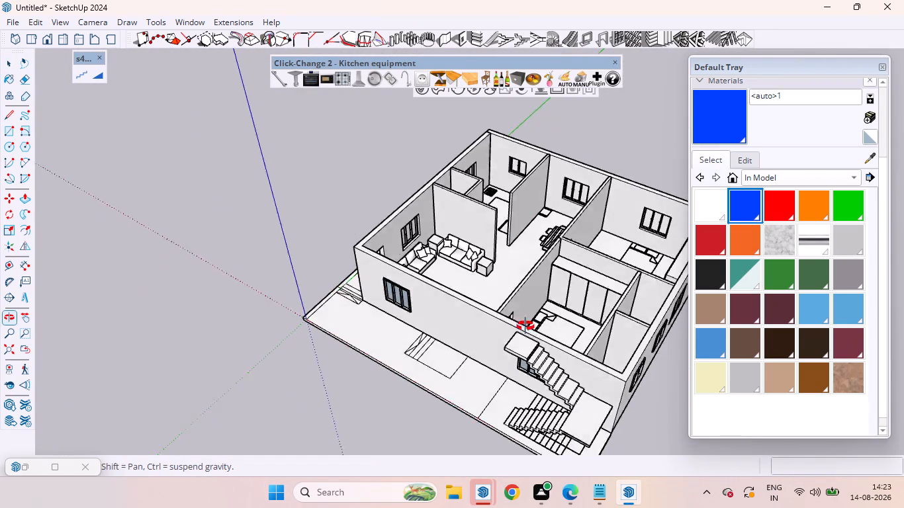
pyautogui.moveTo(525, 326); pyautogui.dragTo(535, 434, button='middle')
pyautogui.scroll(11, 420, 216)
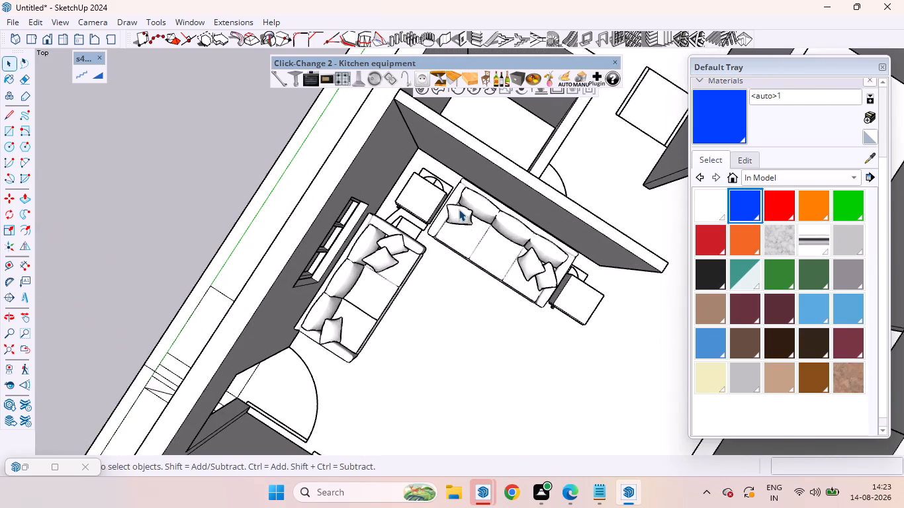
pyautogui.scroll(-6, 413, 206)
pyautogui.scroll(5, 525, 259)
pyautogui.moveTo(500, 270); pyautogui.dragTo(482, 190, button='middle')
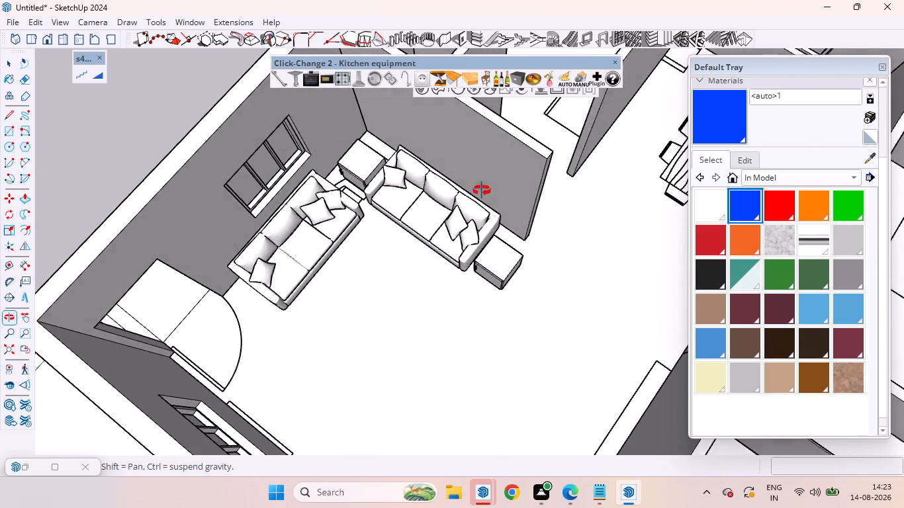
pyautogui.moveTo(482, 190); pyautogui.dragTo(492, 174, button='middle')
pyautogui.scroll(-10, 465, 237)
pyautogui.moveTo(463, 272); pyautogui.dragTo(484, 190, button='middle')
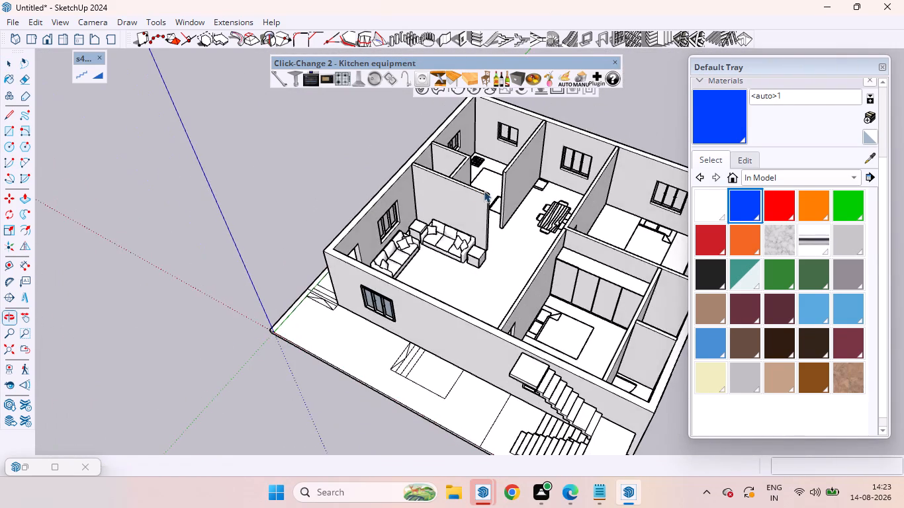
pyautogui.scroll(17, 477, 218)
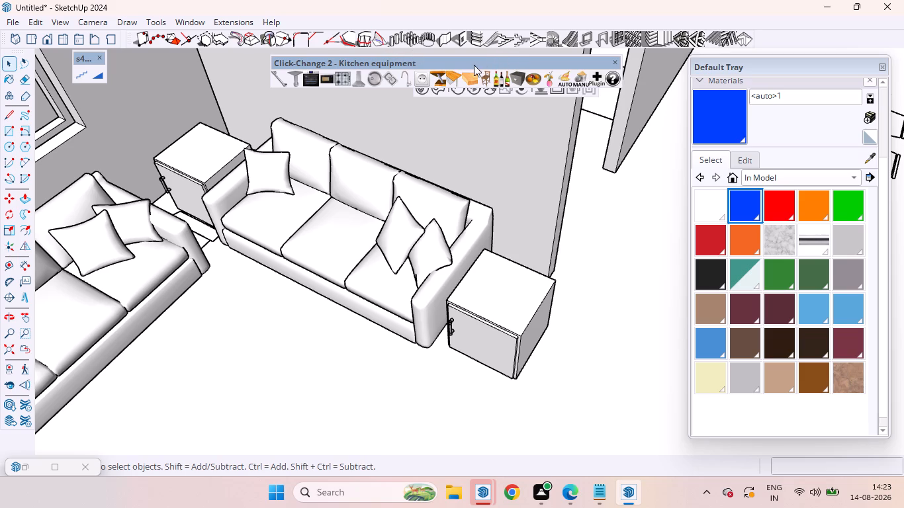
# Place a Click-Change 2 flower vase on top of the corner side table and switch it to the vase with bare branches.
pyautogui.click(545, 82)
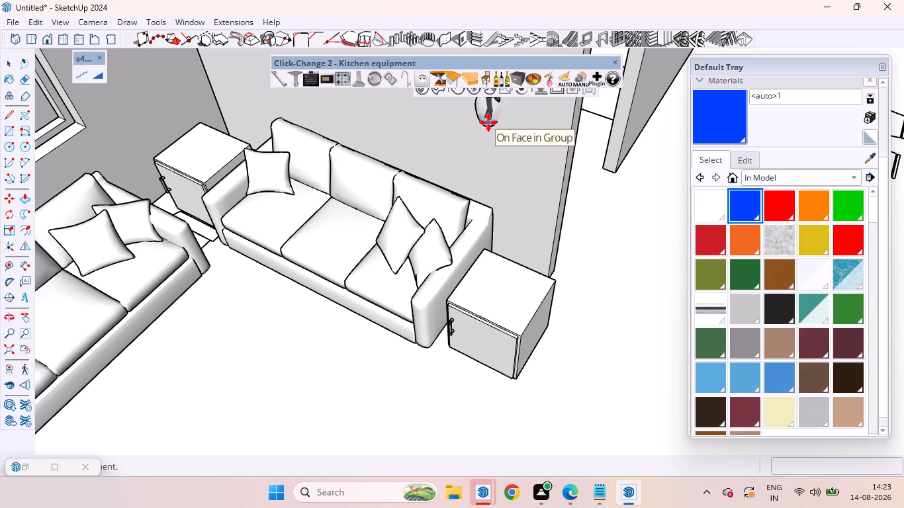
pyautogui.scroll(7, 198, 150)
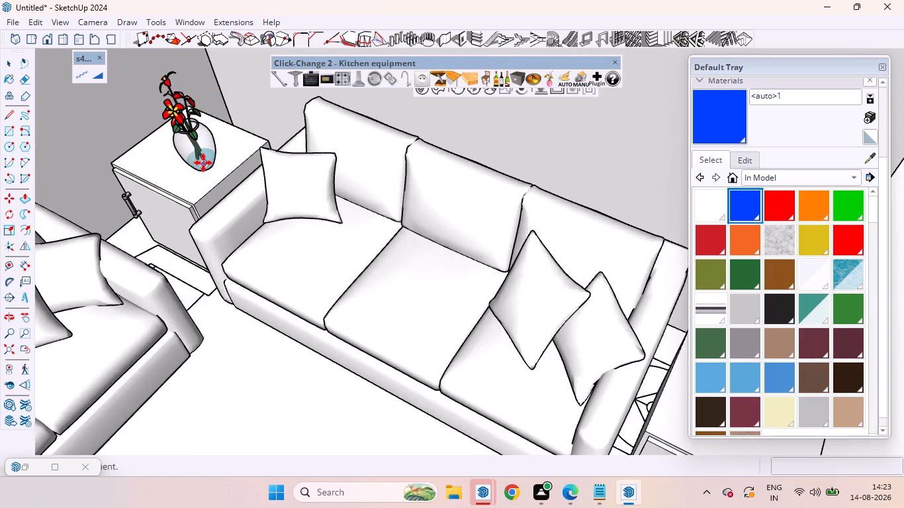
pyautogui.scroll(3, 203, 163)
pyautogui.click(189, 156)
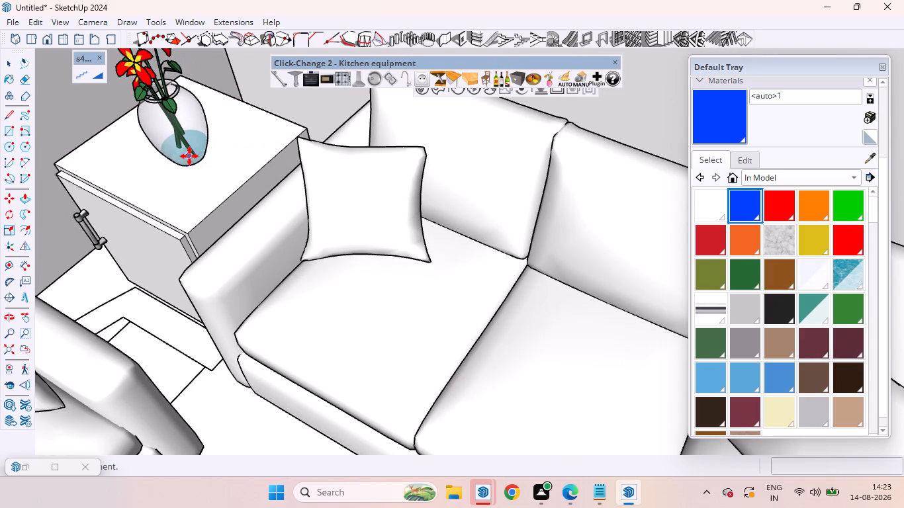
pyautogui.click(548, 75)
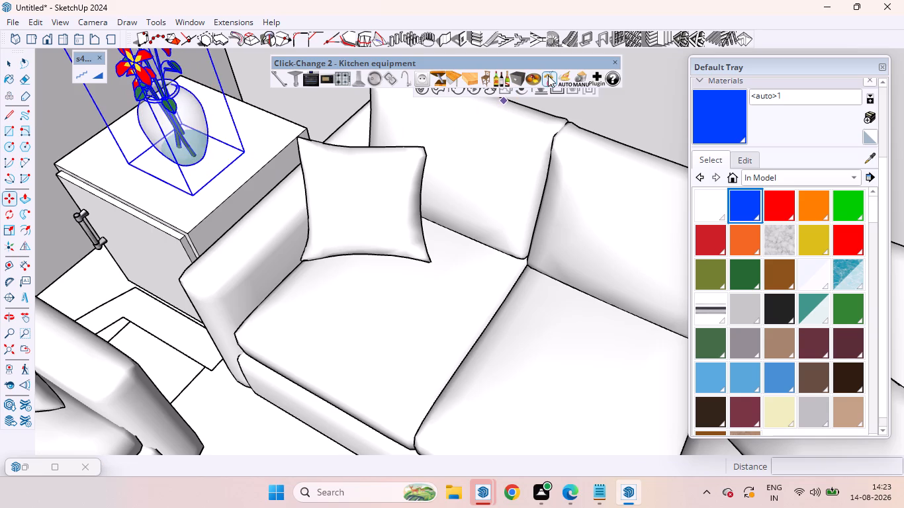
pyautogui.press('space')
pyautogui.click(254, 143)
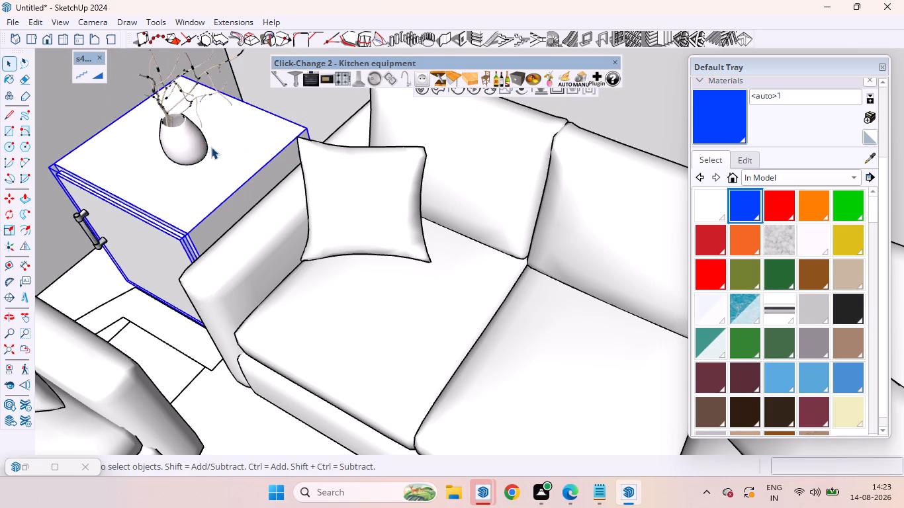
# Examine the branch vase on the corner side table within the living-room layout.
pyautogui.scroll(-11, 254, 146)
pyautogui.scroll(-8, 207, 179)
pyautogui.scroll(-2, 304, 144)
pyautogui.scroll(1, 369, 142)
pyautogui.scroll(-3, 379, 142)
pyautogui.scroll(-4, 235, 156)
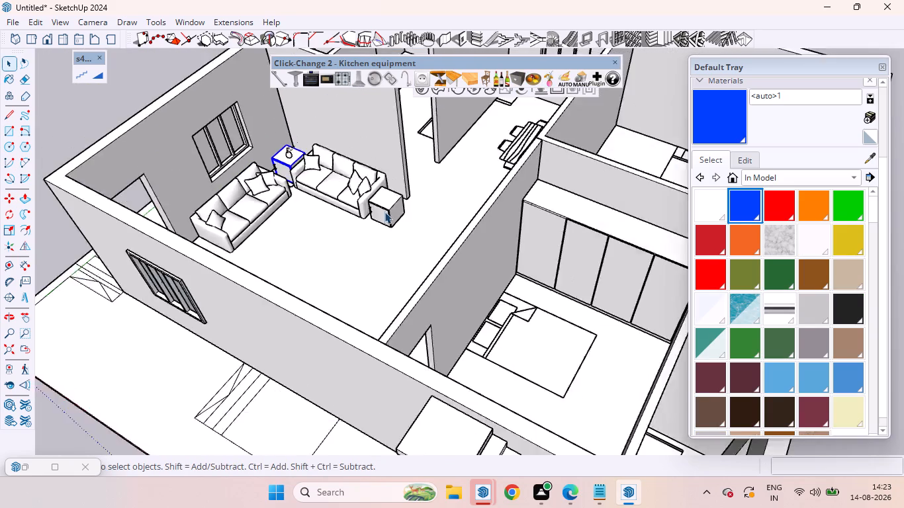
pyautogui.scroll(-2, 384, 212)
pyautogui.click(181, 87)
pyautogui.scroll(5, 245, 121)
pyautogui.moveTo(312, 118); pyautogui.dragTo(410, 388, button='middle')
pyautogui.scroll(4, 326, 279)
pyautogui.scroll(-1, 325, 289)
pyautogui.moveTo(330, 360); pyautogui.dragTo(378, 210, button='middle')
pyautogui.scroll(10, 351, 184)
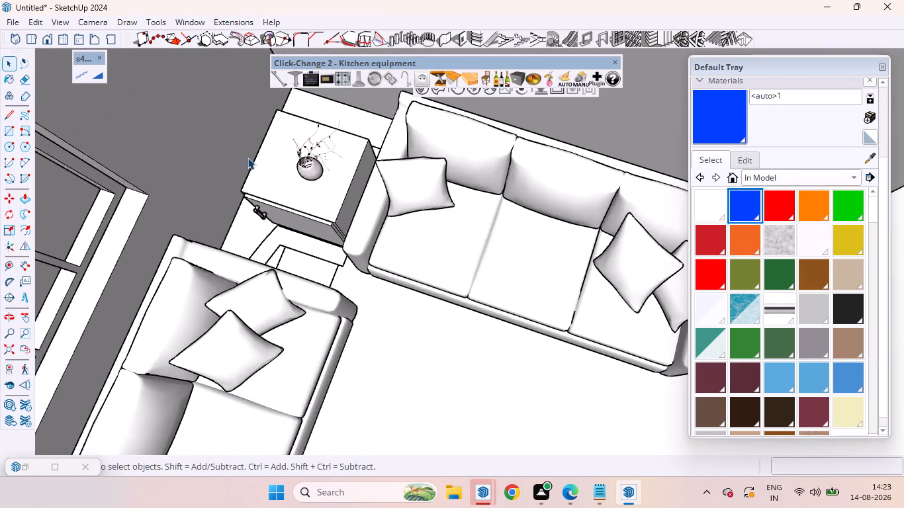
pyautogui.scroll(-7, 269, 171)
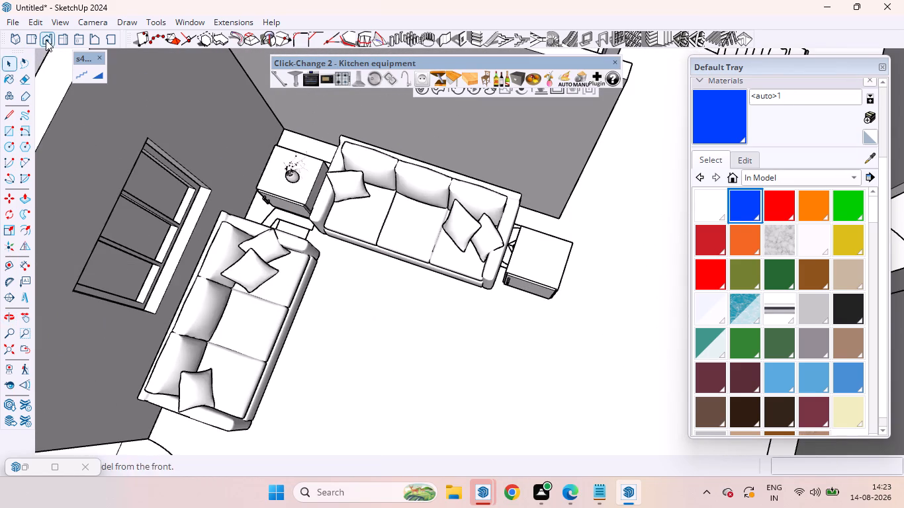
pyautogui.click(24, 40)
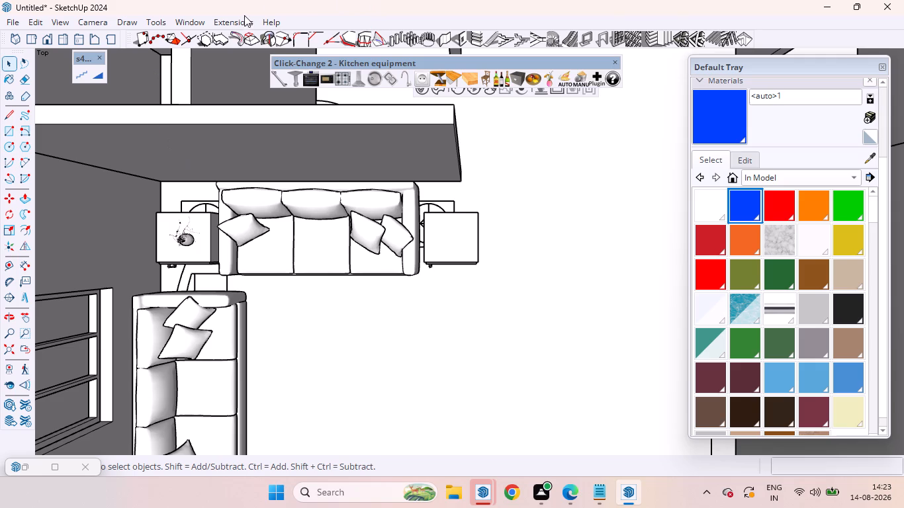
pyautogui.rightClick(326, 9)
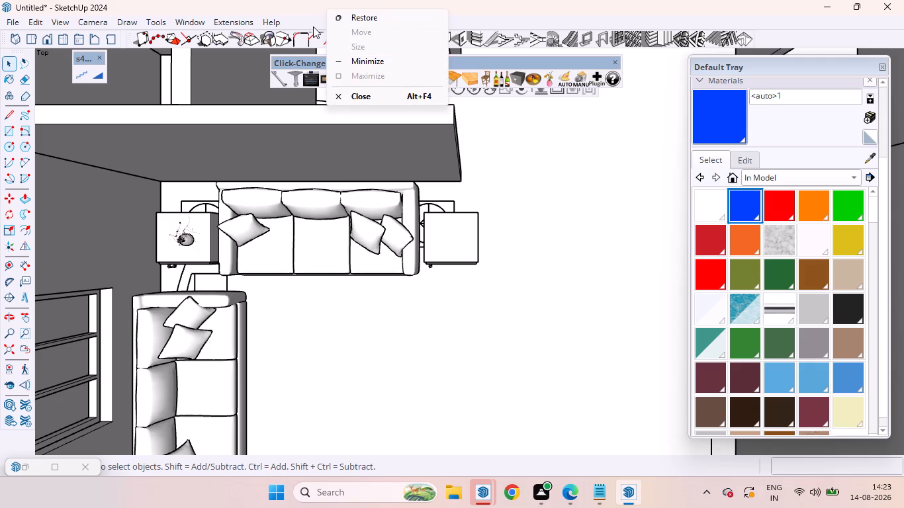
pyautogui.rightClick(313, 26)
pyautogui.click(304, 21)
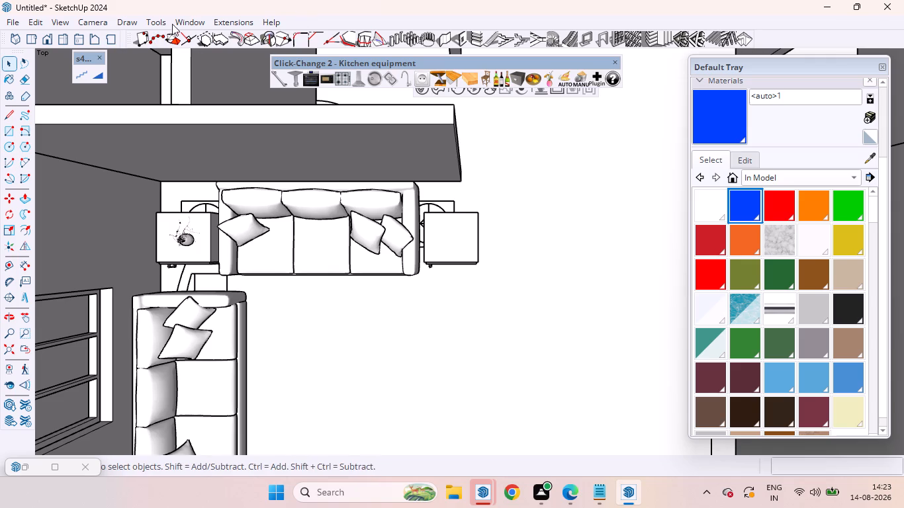
# Open 3D Warehouse and sign in to Trimble in Chrome by continuing with the Google account.
pyautogui.click(234, 19)
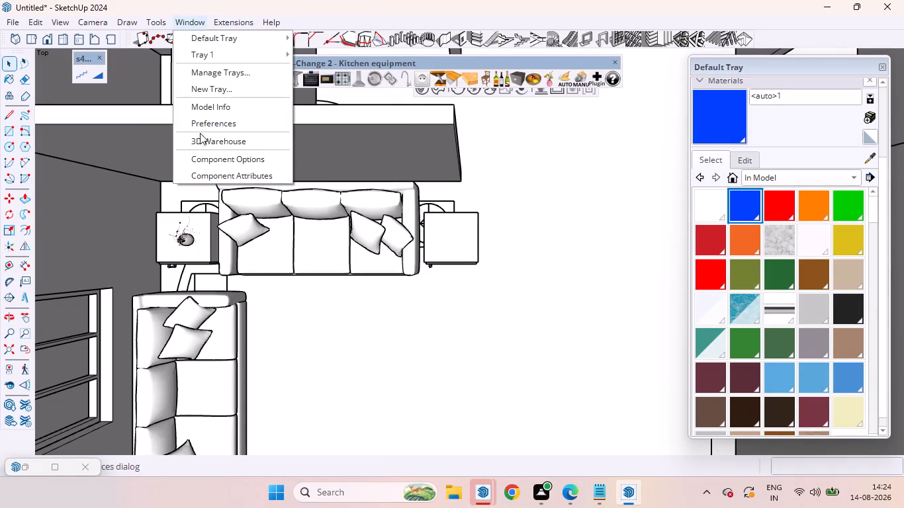
pyautogui.click(202, 142)
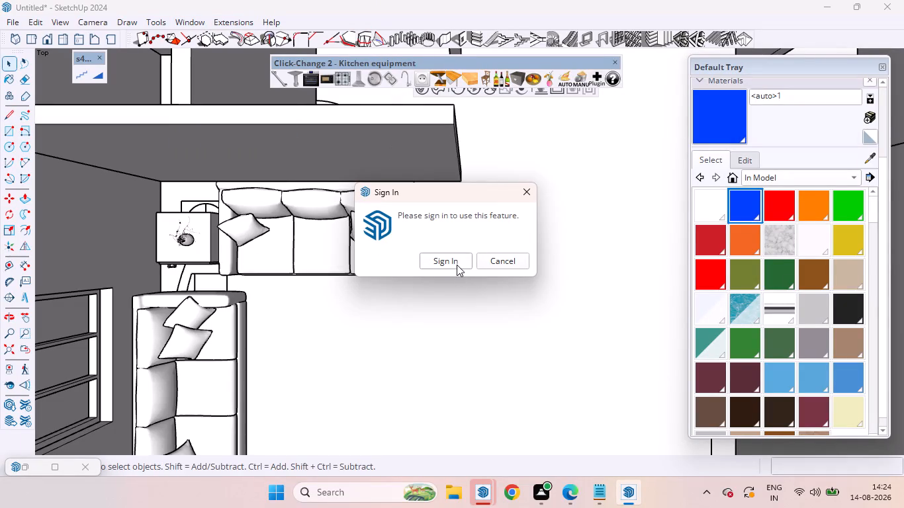
pyautogui.click(451, 263)
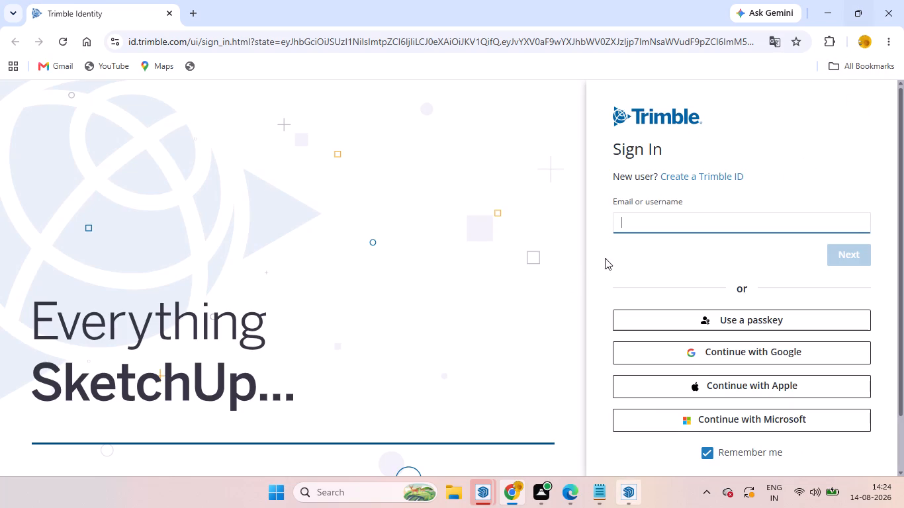
pyautogui.click(720, 360)
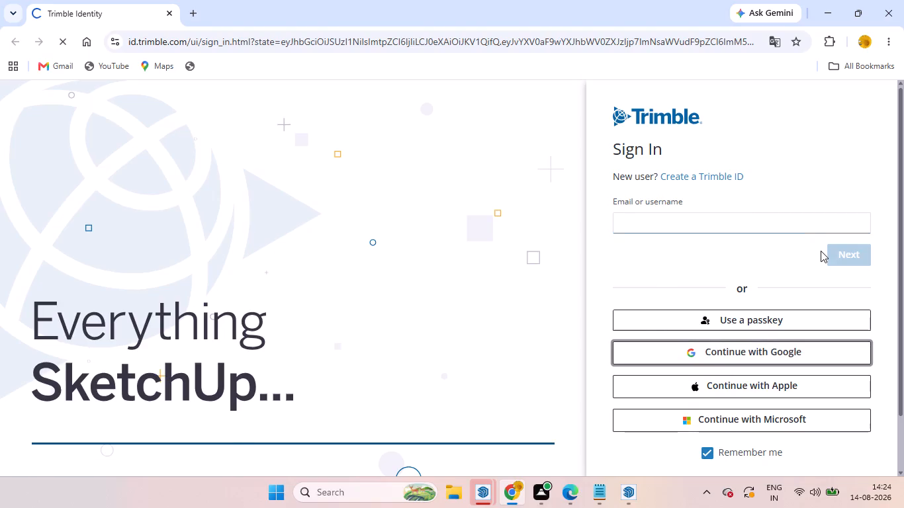